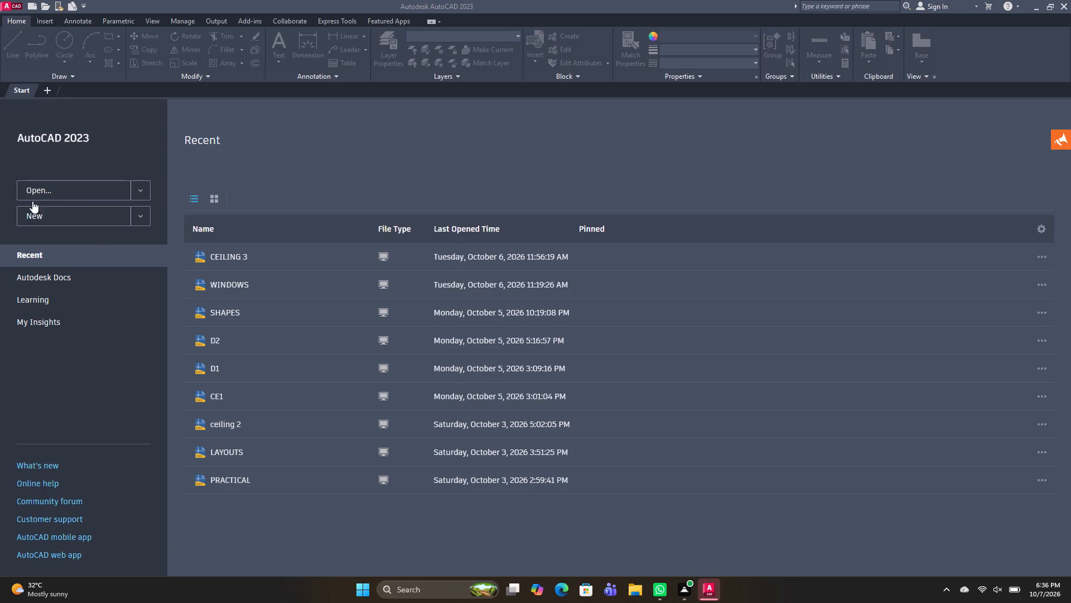
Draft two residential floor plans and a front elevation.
Create a new blank drawing from the start page.
click(52, 222)
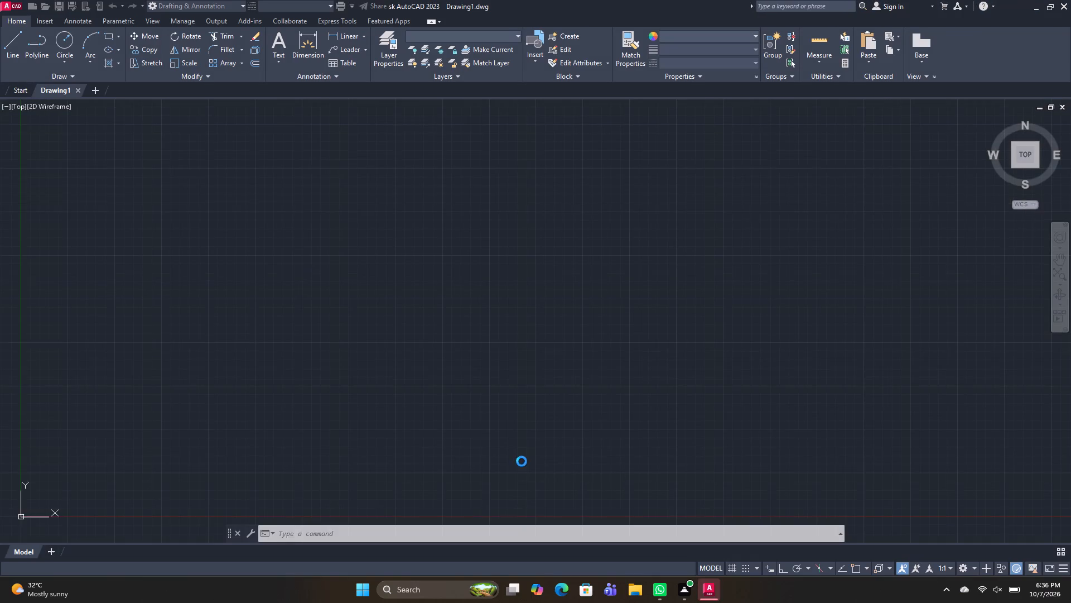
Turn on command log file recording for the drawing with LOGFILEON.
text(LO)
text(GFILE)
text(ON)
key(Return)
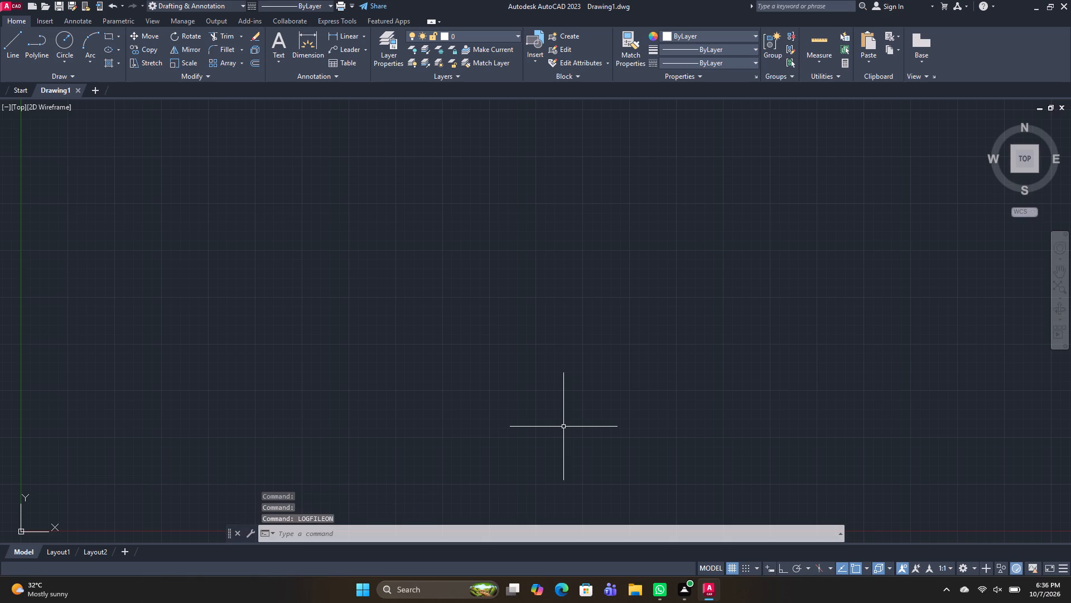
Configure the drawing units to the Engineering length type with 0'-0" precision.
text(UN)
key(space)
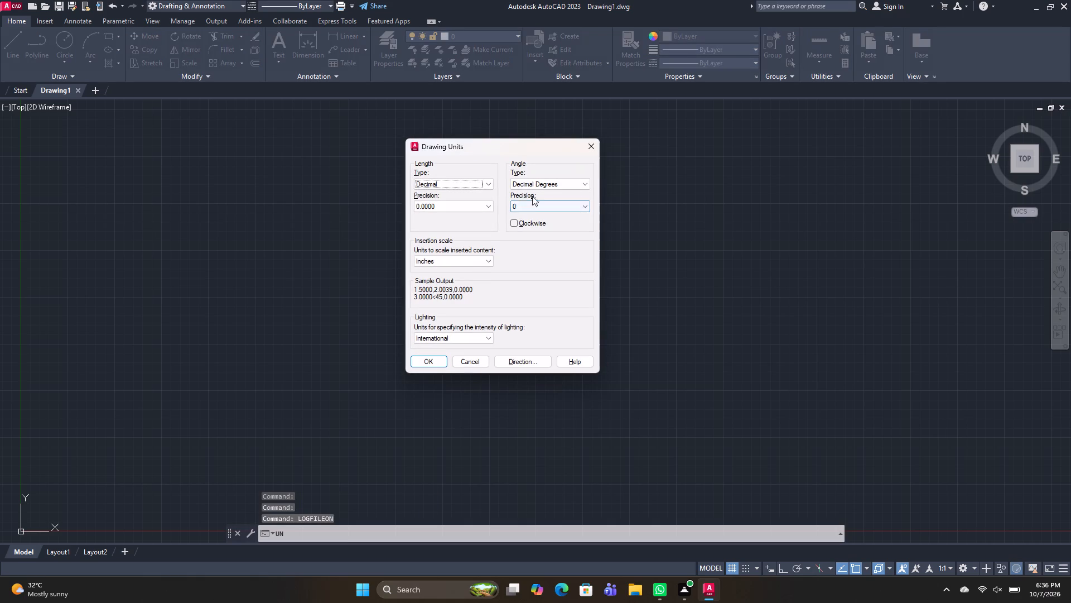
click(491, 185)
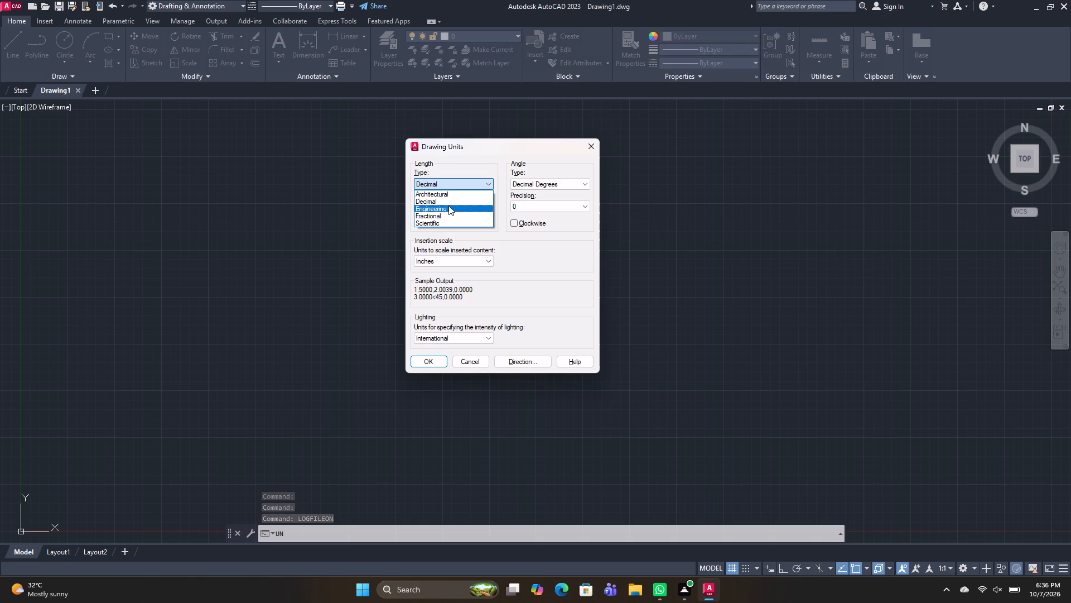
click(448, 209)
click(451, 201)
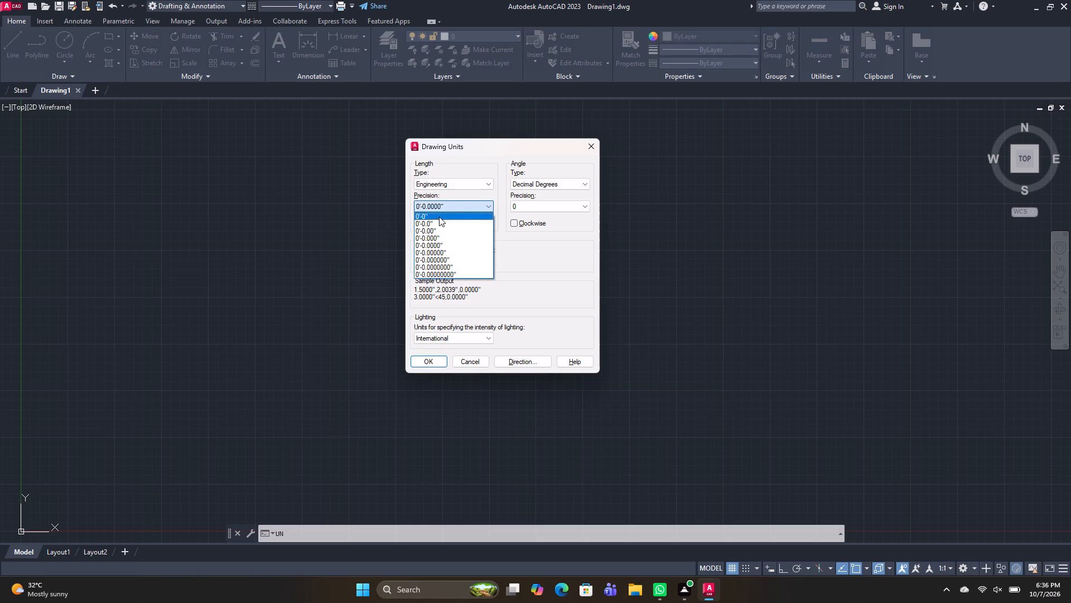
click(433, 221)
click(443, 208)
click(438, 215)
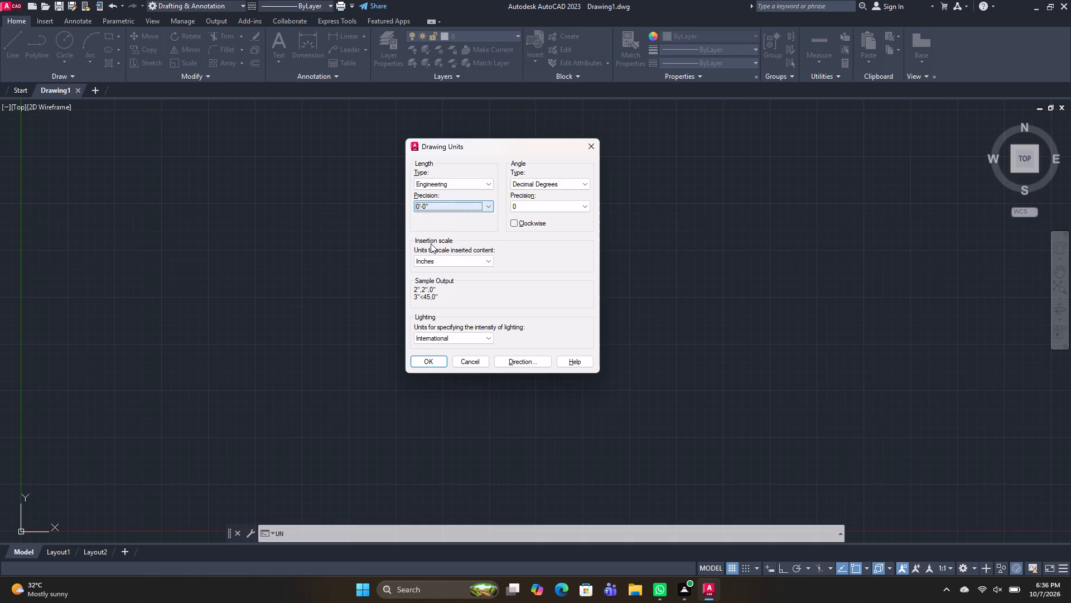
click(440, 356)
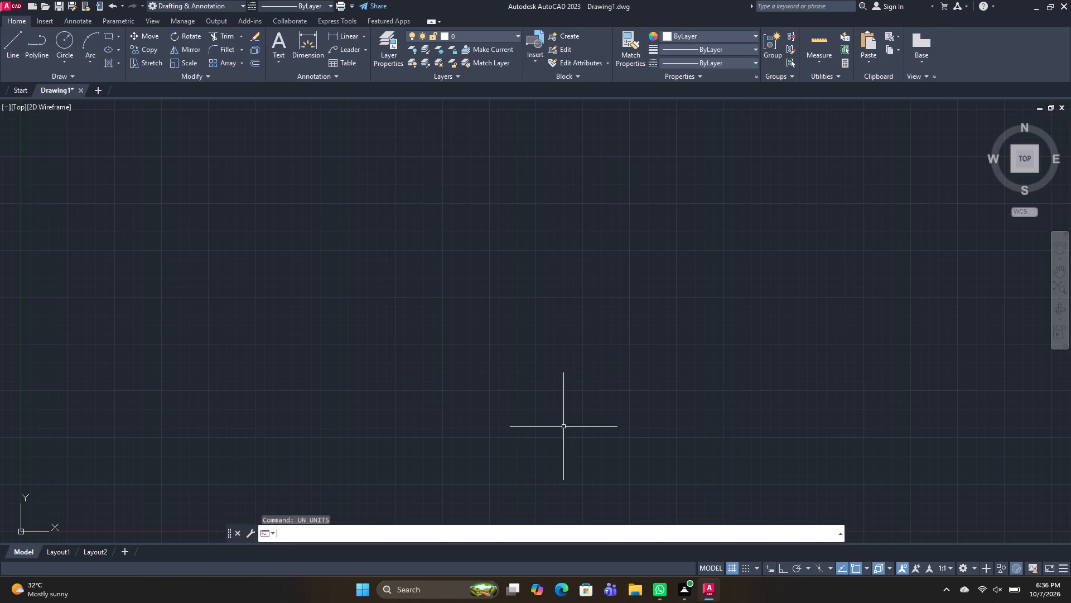
Set the model space limits with the default 0'-0",0'-0" lower corner and an upper corner of 500',500'.
text(LIM)
key(space)
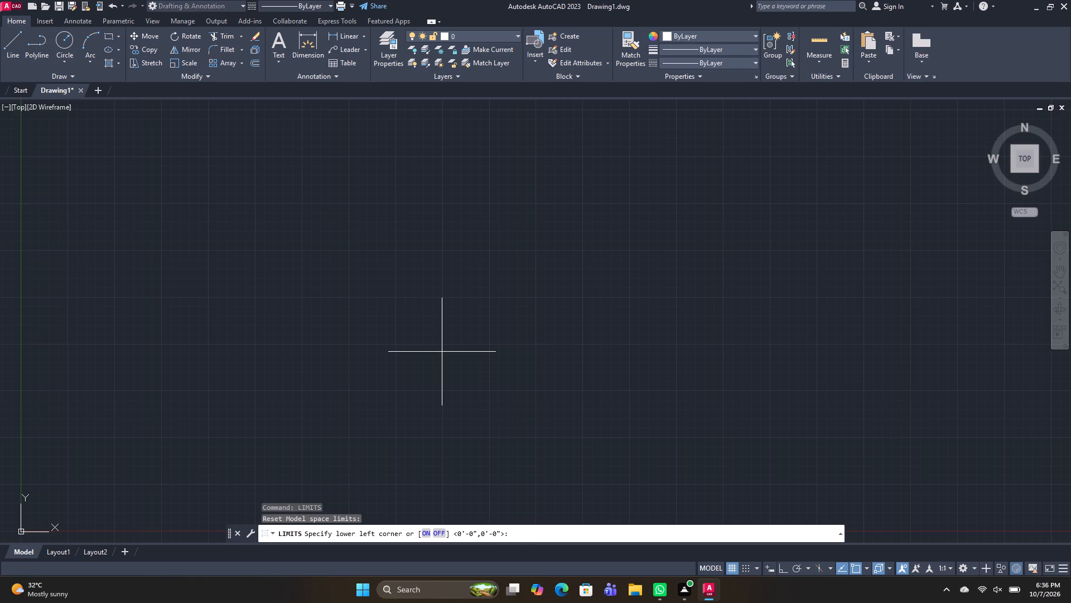
key(space)
text(500',500')
key(Return)
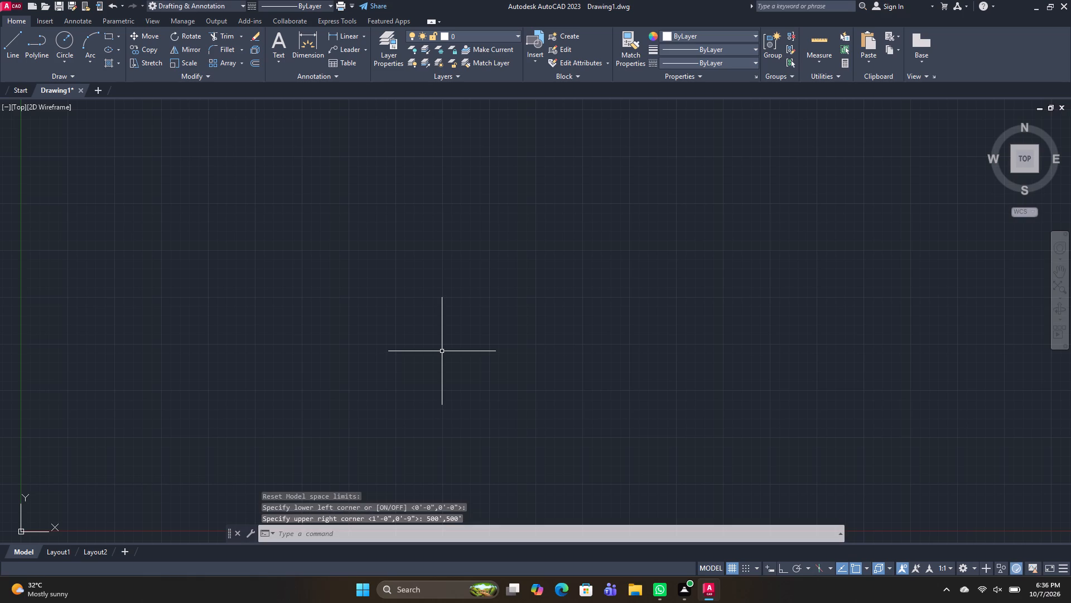
text(Z A)
key(space)
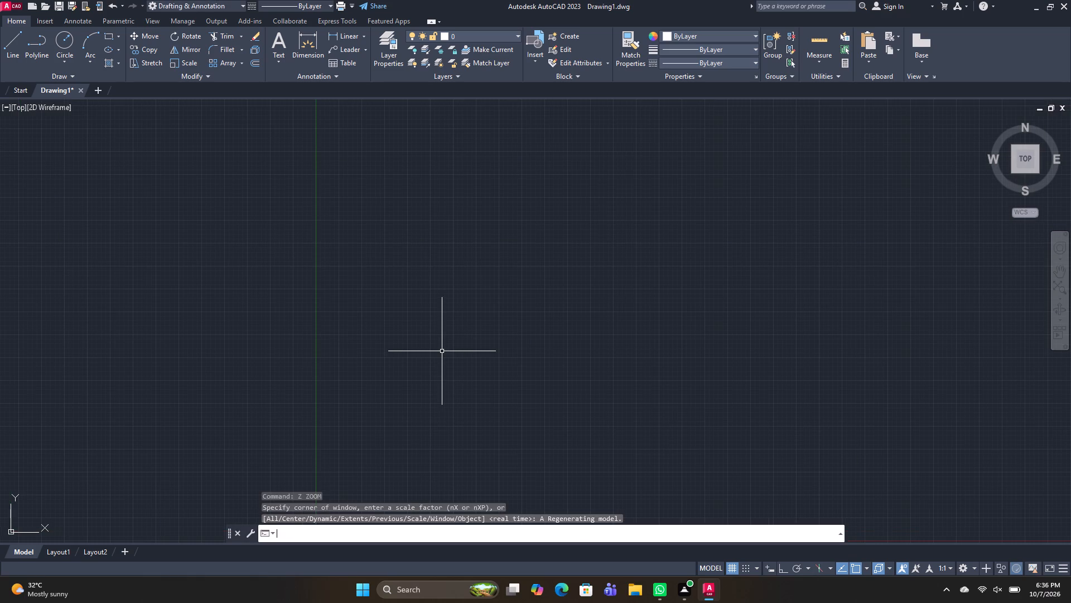
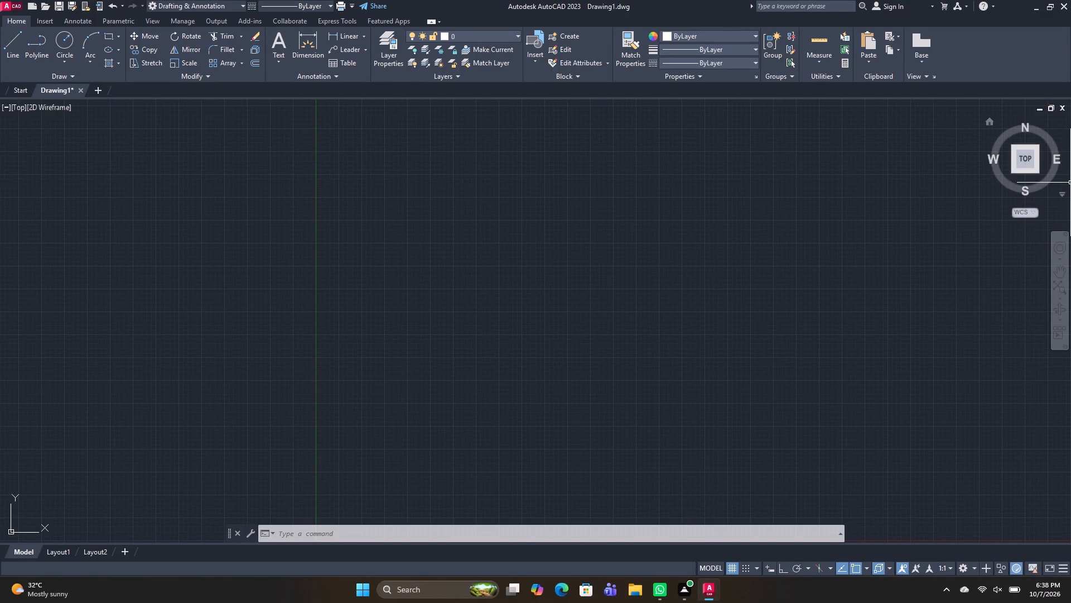
Draw a freehand, roughly square rectangle with its lower-left corner just above and right of the origin.
scroll(629, 362, down, 2)
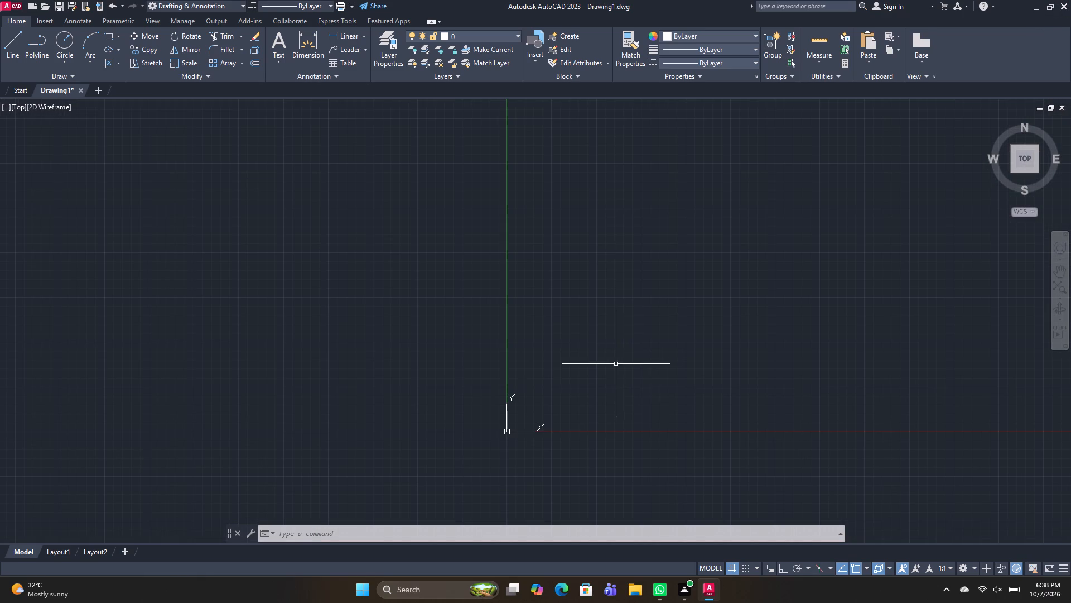
text(RE)
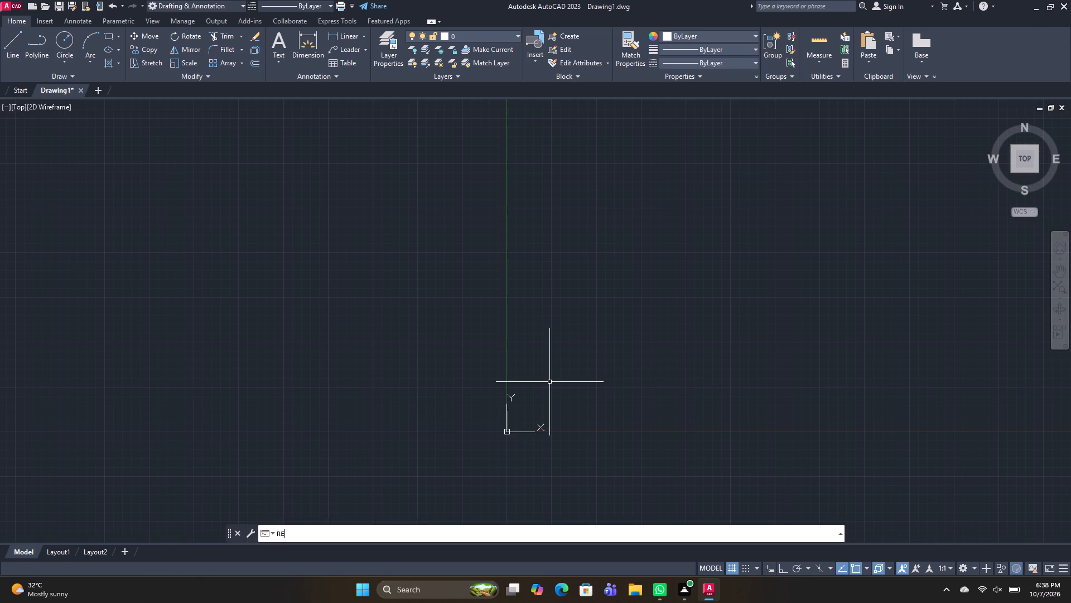
text(C)
key(space)
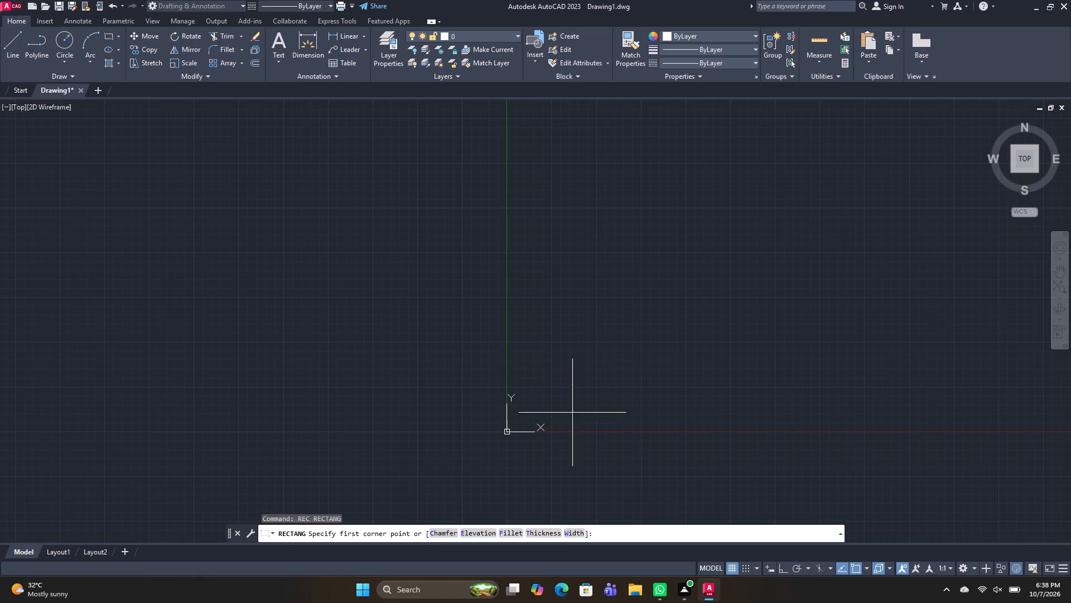
key(space)
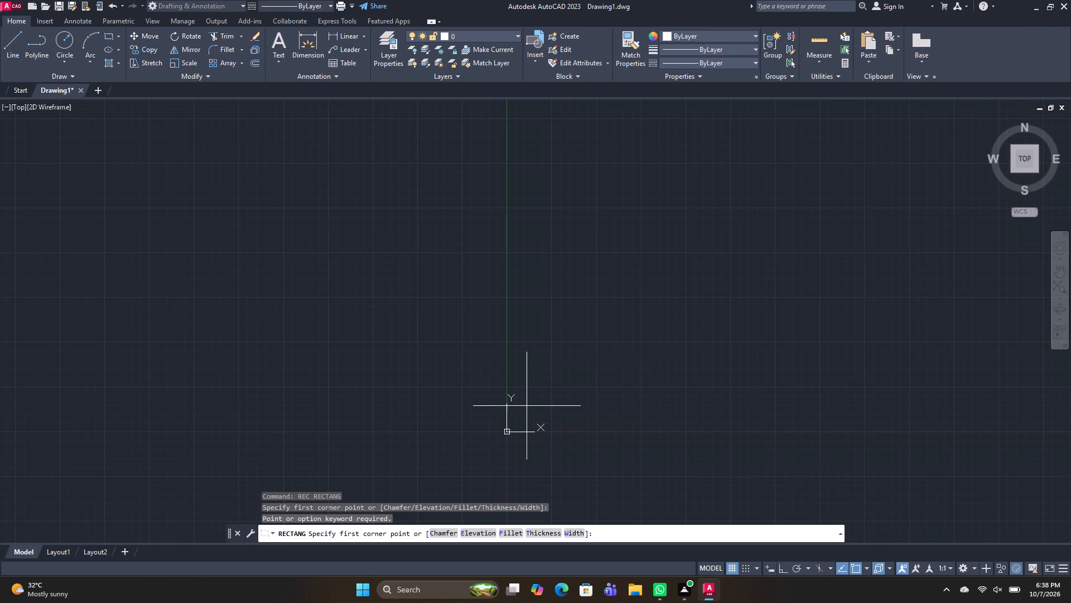
click(528, 409)
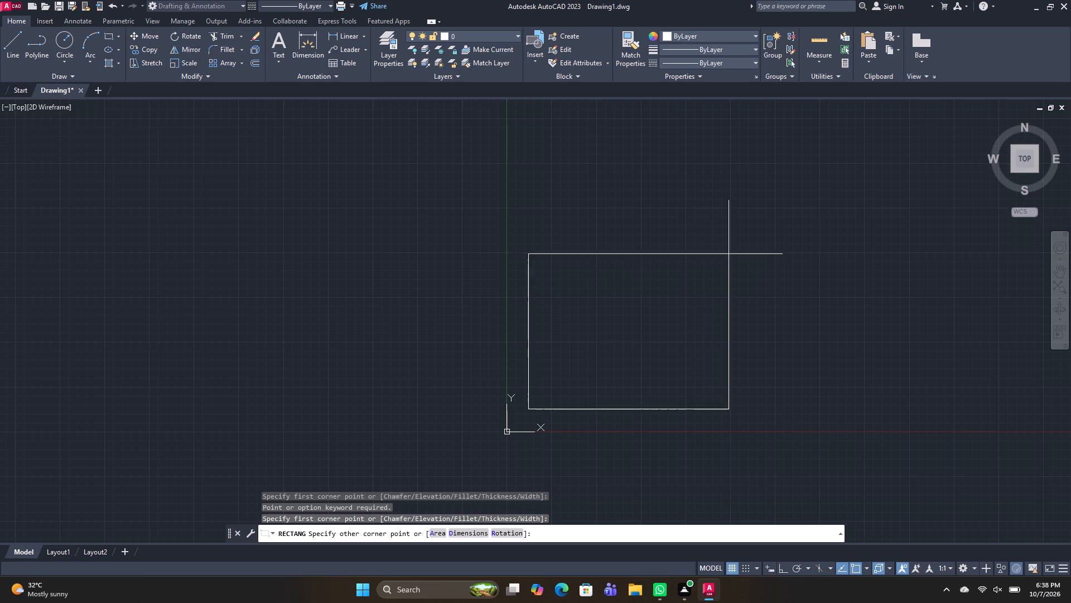
click(755, 197)
key(Escape)
key(Escape)
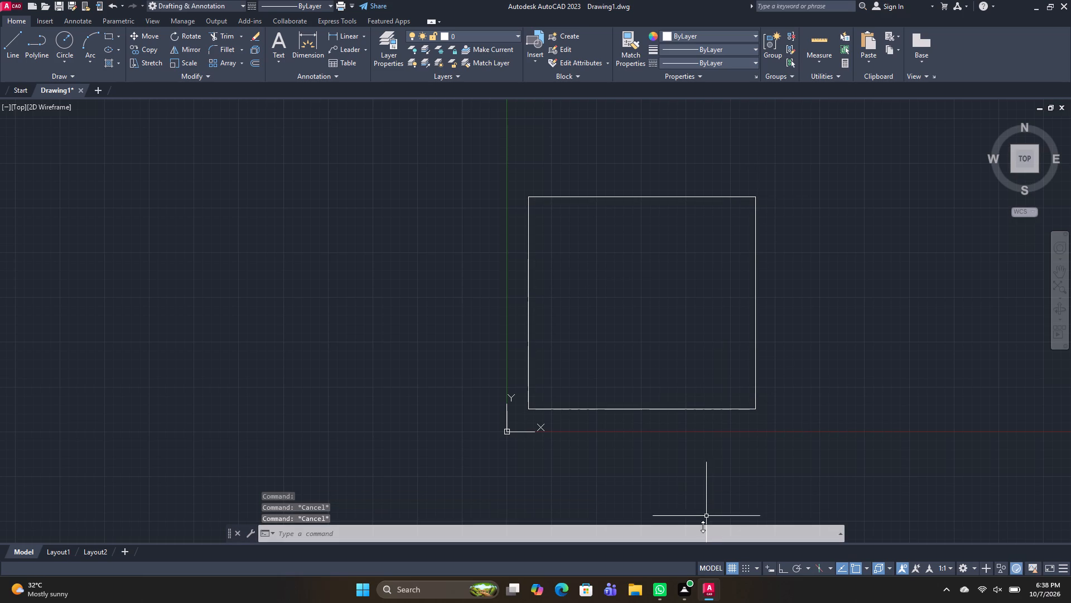
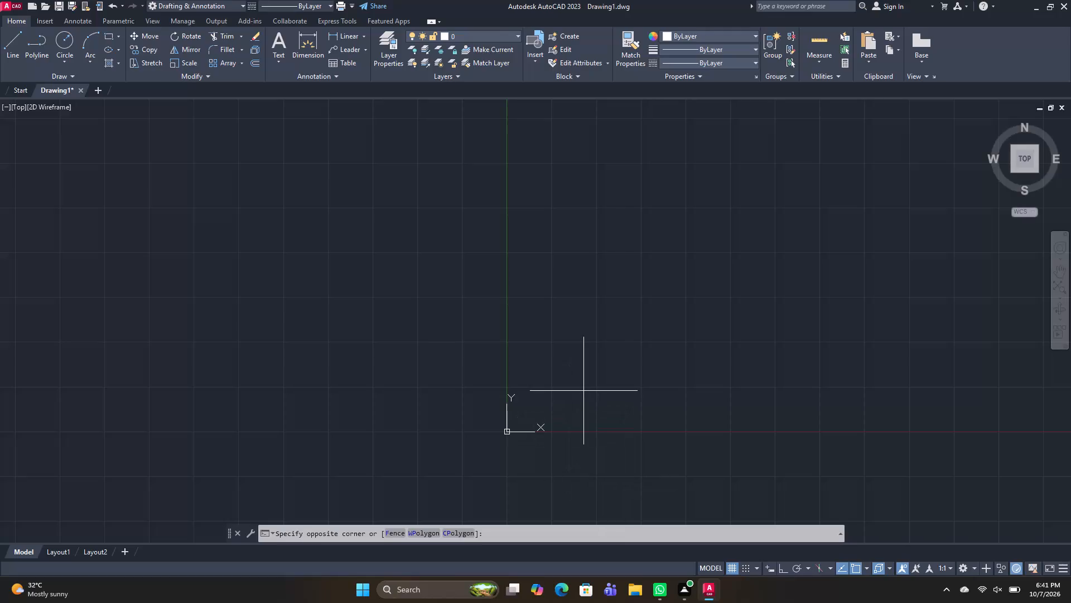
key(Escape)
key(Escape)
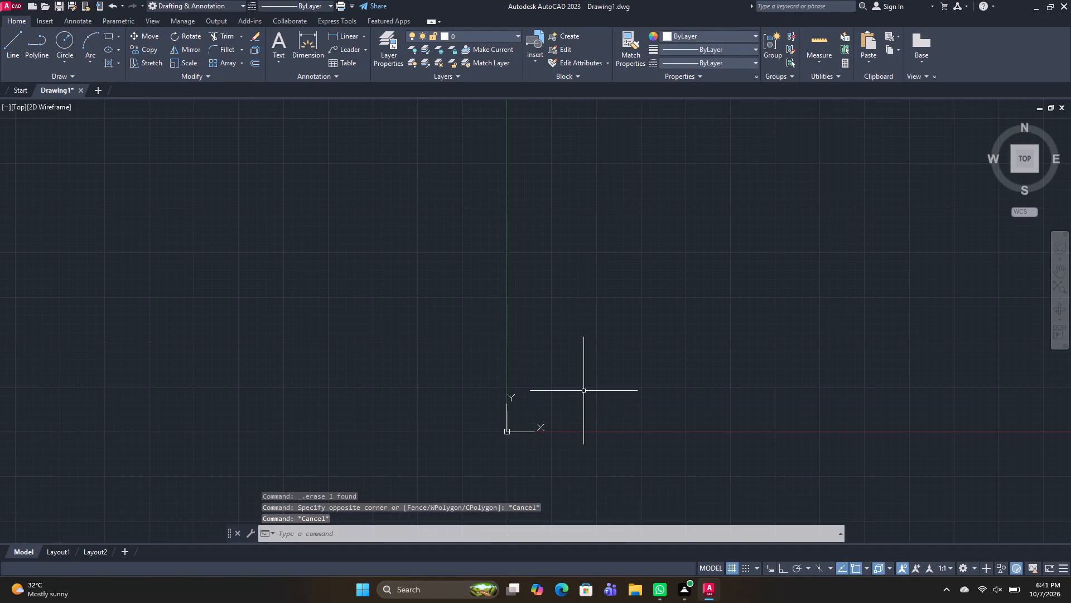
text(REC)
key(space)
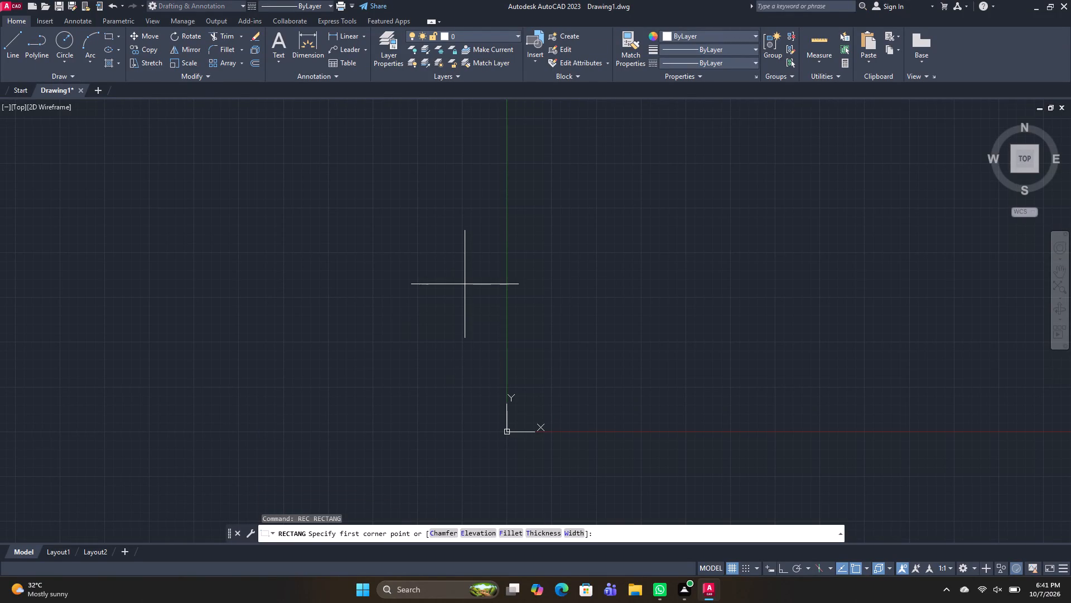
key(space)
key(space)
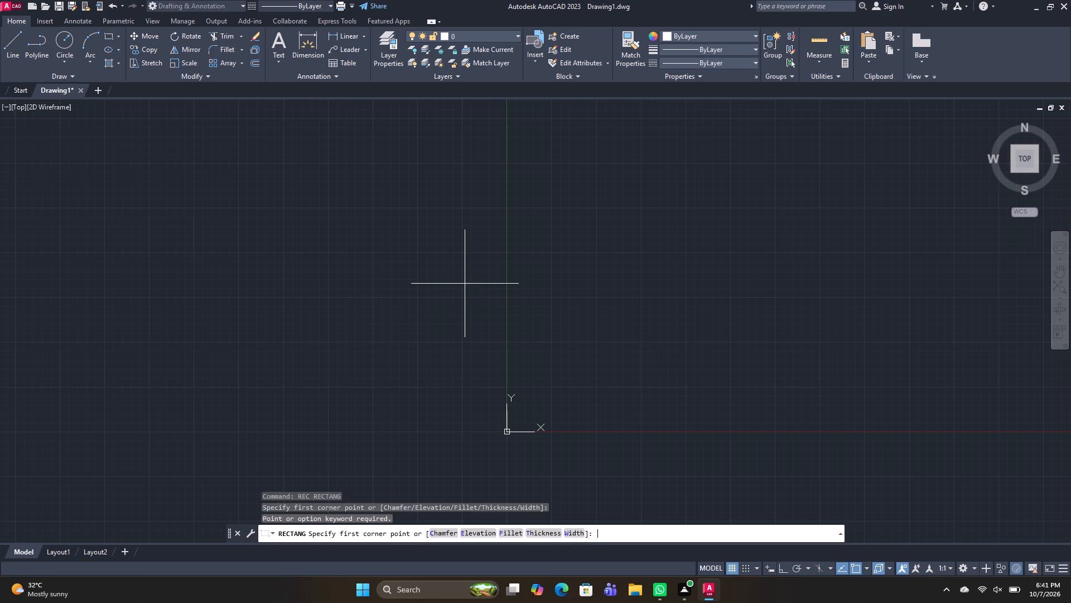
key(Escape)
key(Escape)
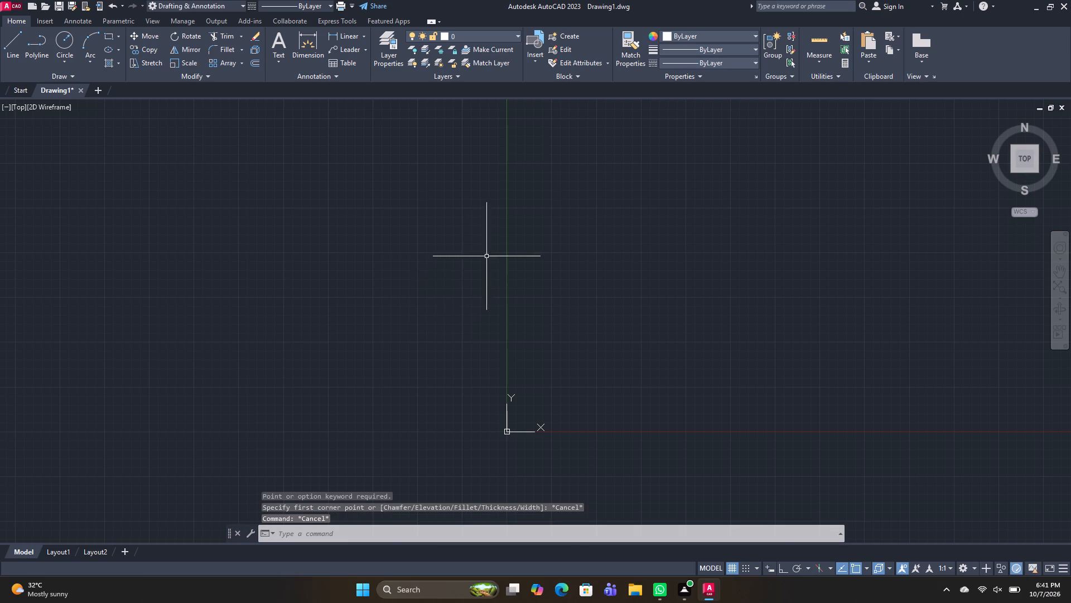
Turn on Ortho mode and draw a 12' horizontal line running right from a point above and right of the origin.
scroll(499, 269, down, 1)
middle_drag(645, 308, 477, 332)
scroll(645, 308, up, 1)
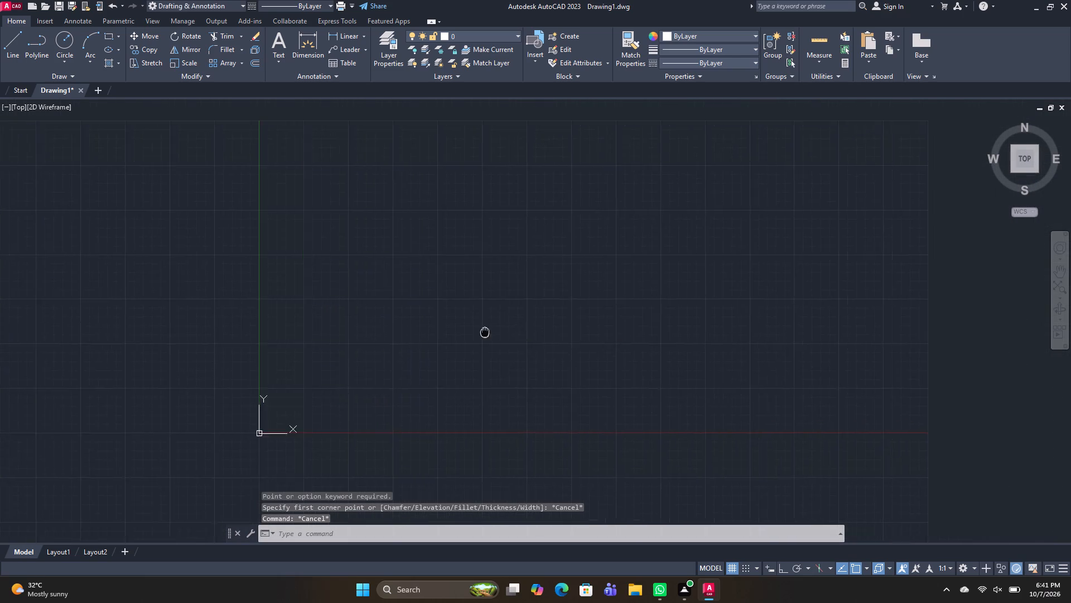
middle_drag(477, 332, 461, 328)
key(r)
key(Escape)
text(L)
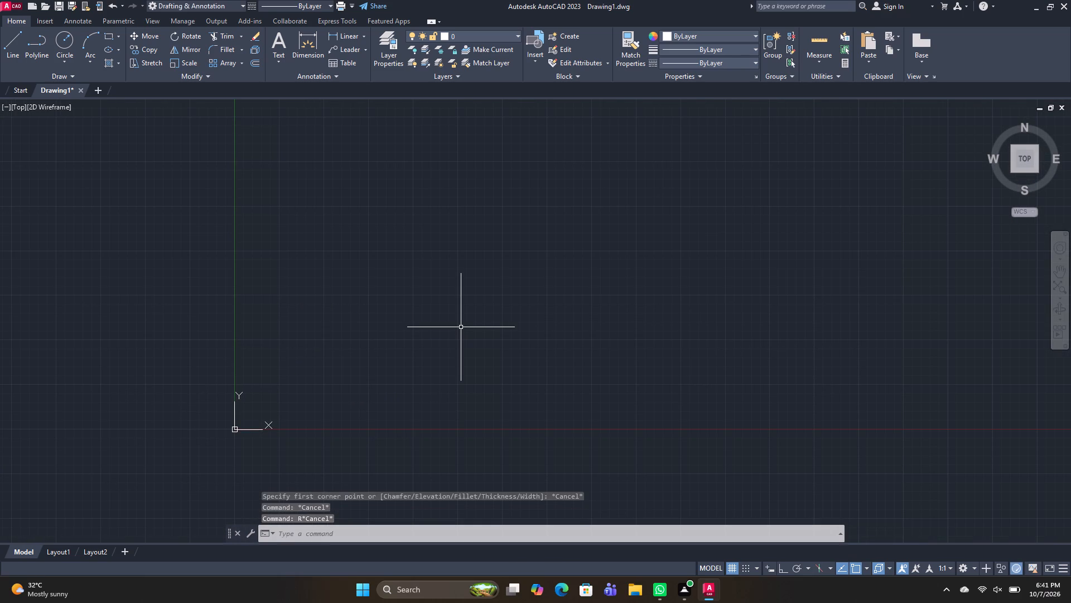
key(space)
middle_drag(298, 165, 296, 245)
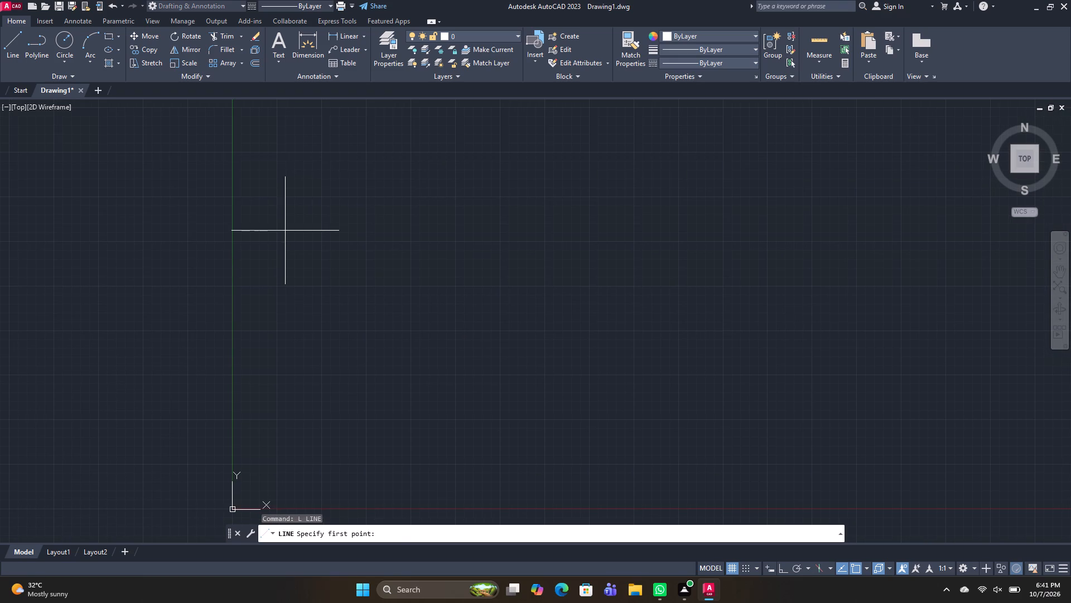
drag(283, 228, 292, 227)
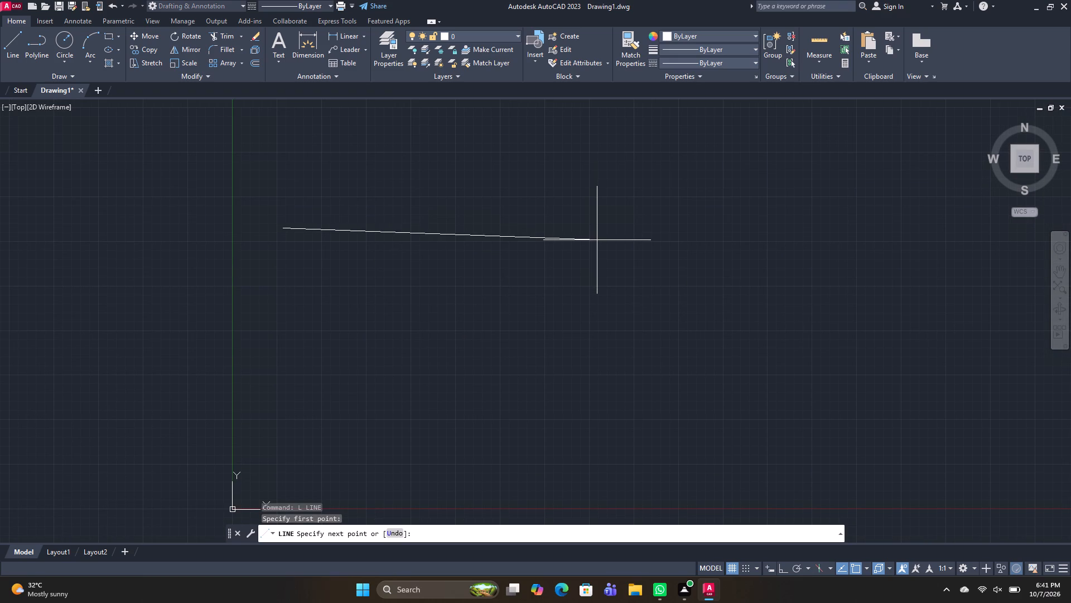
click(782, 566)
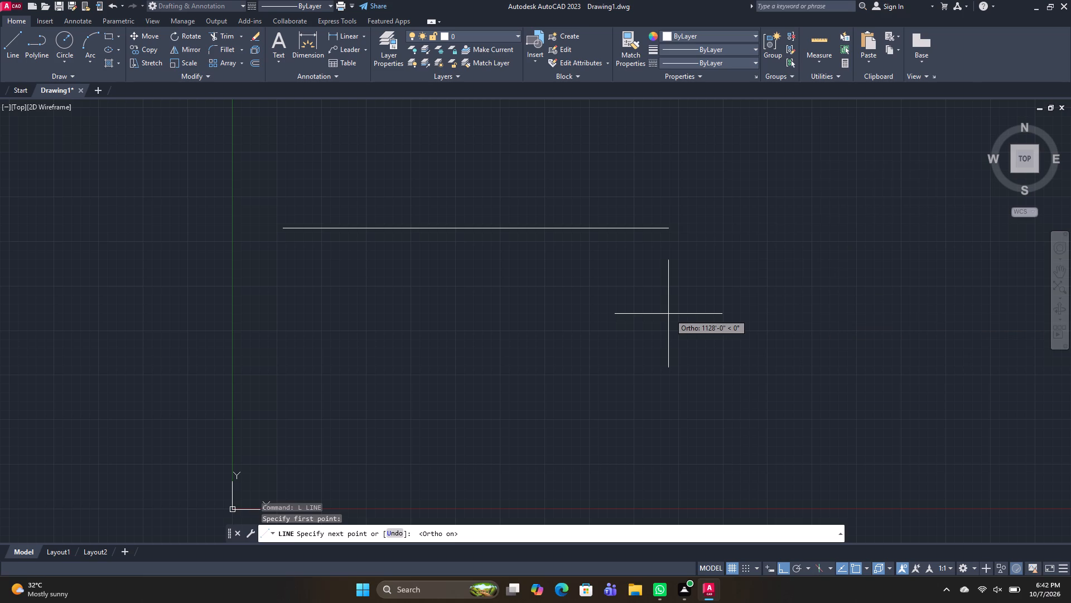
text(12')
key(Return)
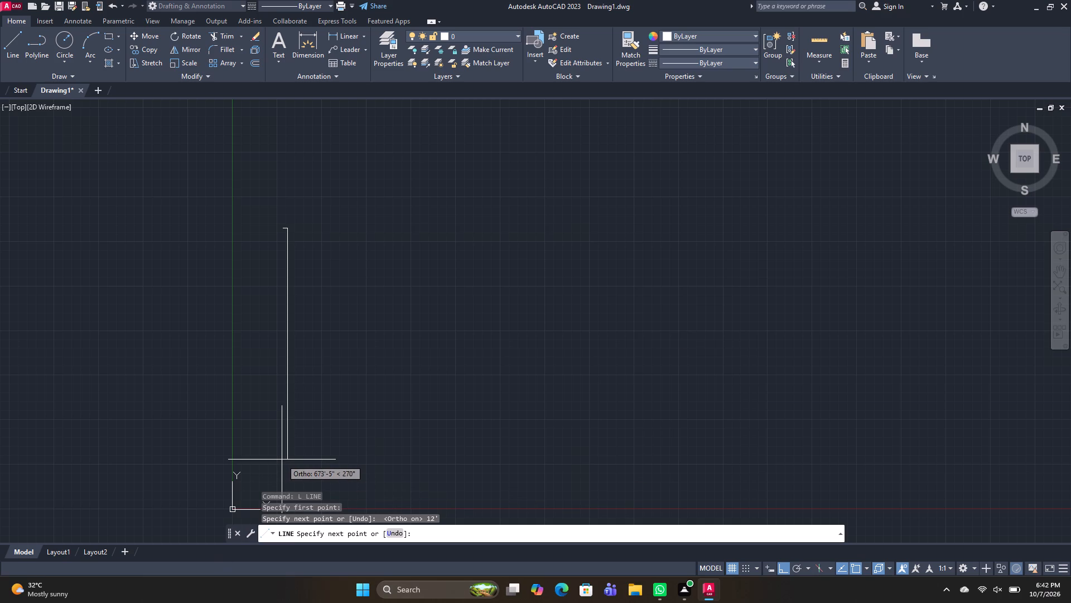
Continue the line 14' down, 12' left and 14' up to complete the rectangular room outline.
text(14')
key(Return)
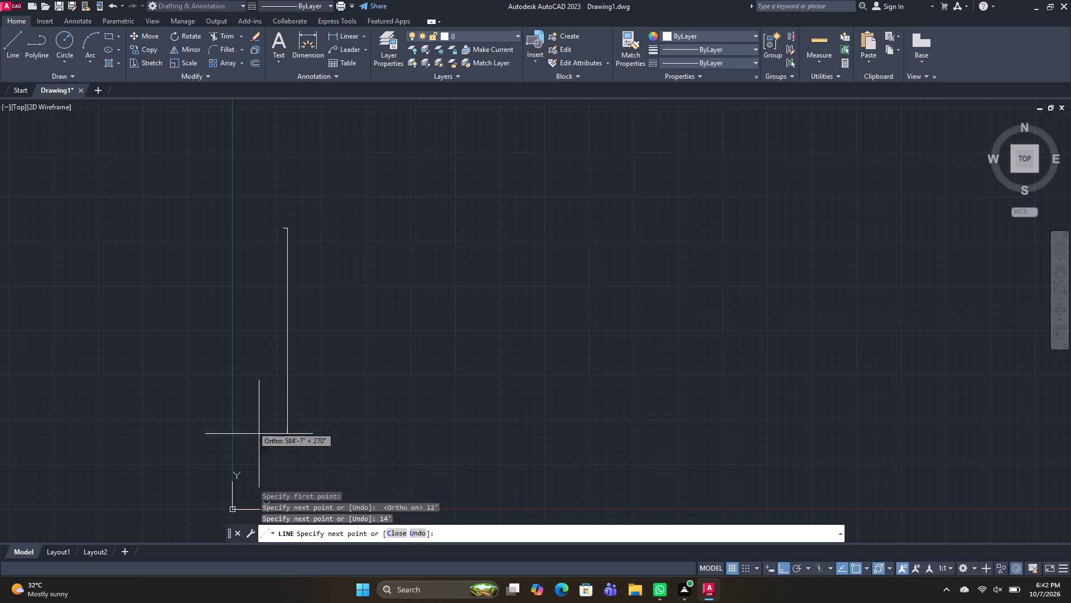
text(12)
key(apostrophe)
key(Return)
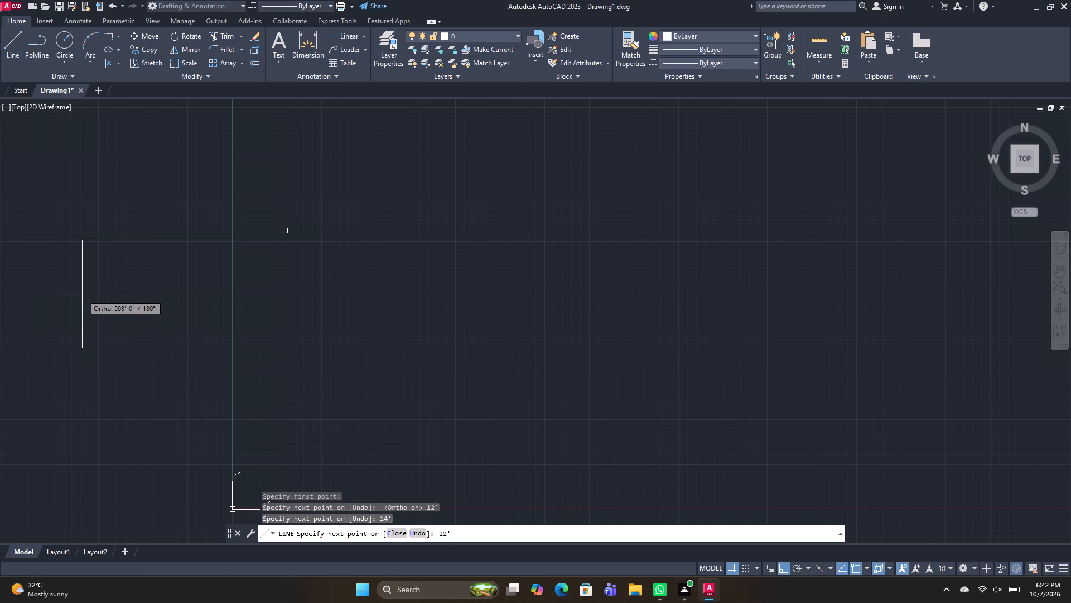
text(14)
key(apostrophe)
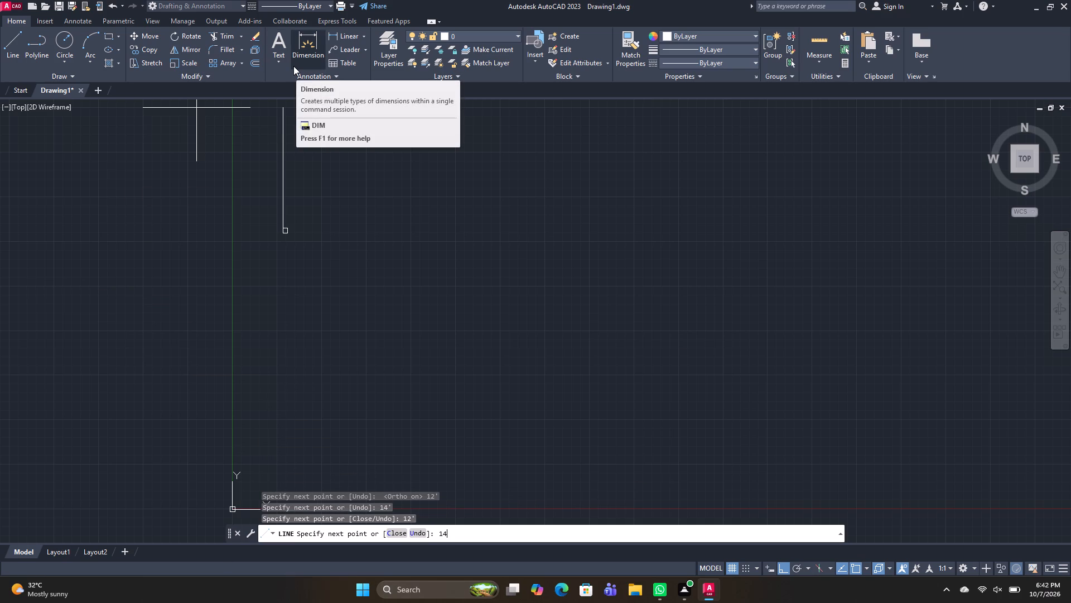
key(Return)
key(space)
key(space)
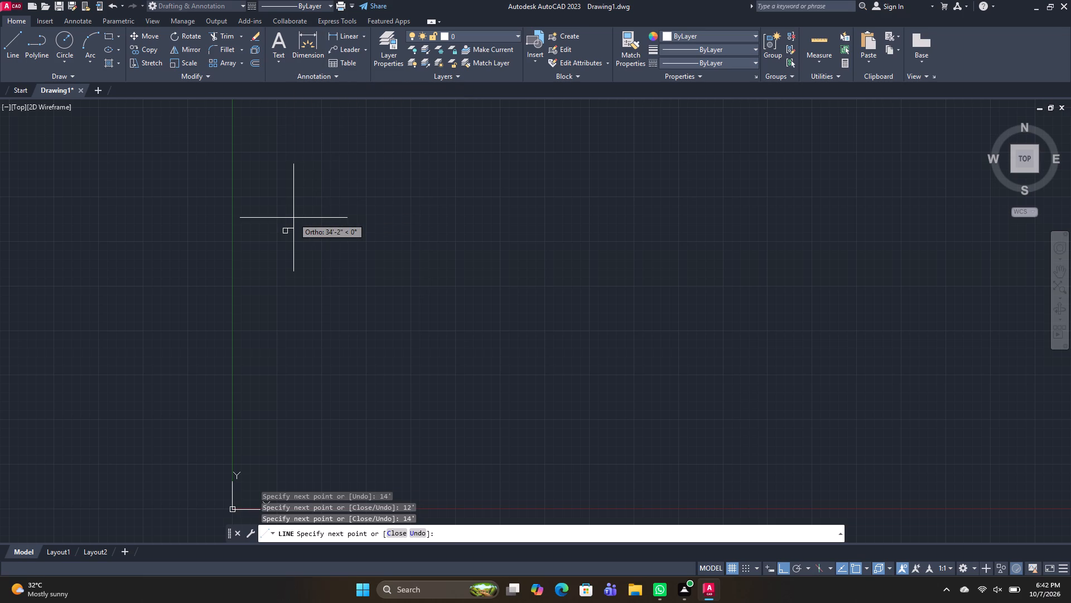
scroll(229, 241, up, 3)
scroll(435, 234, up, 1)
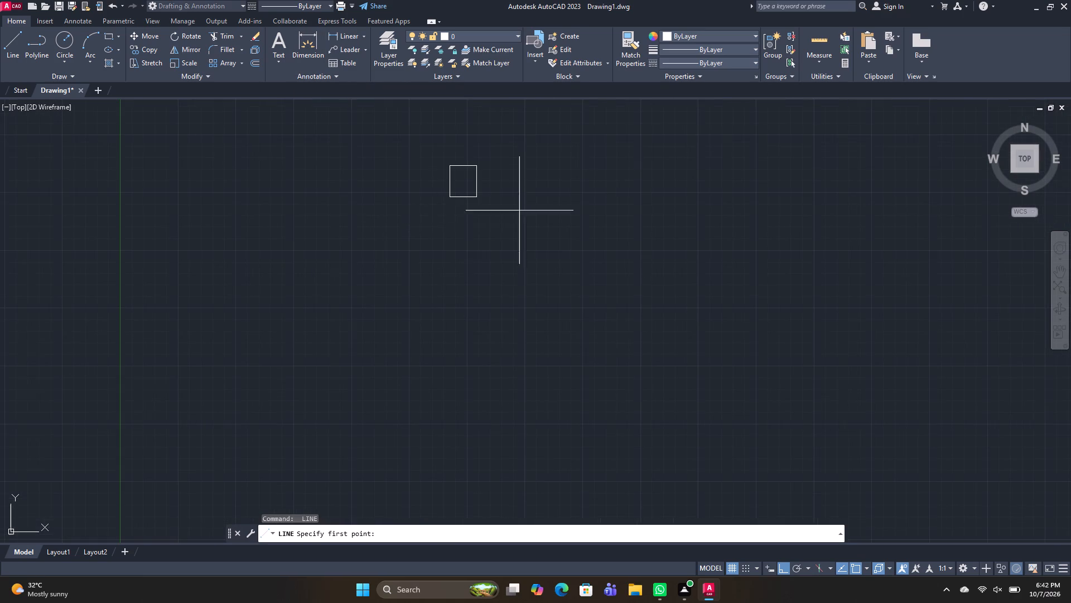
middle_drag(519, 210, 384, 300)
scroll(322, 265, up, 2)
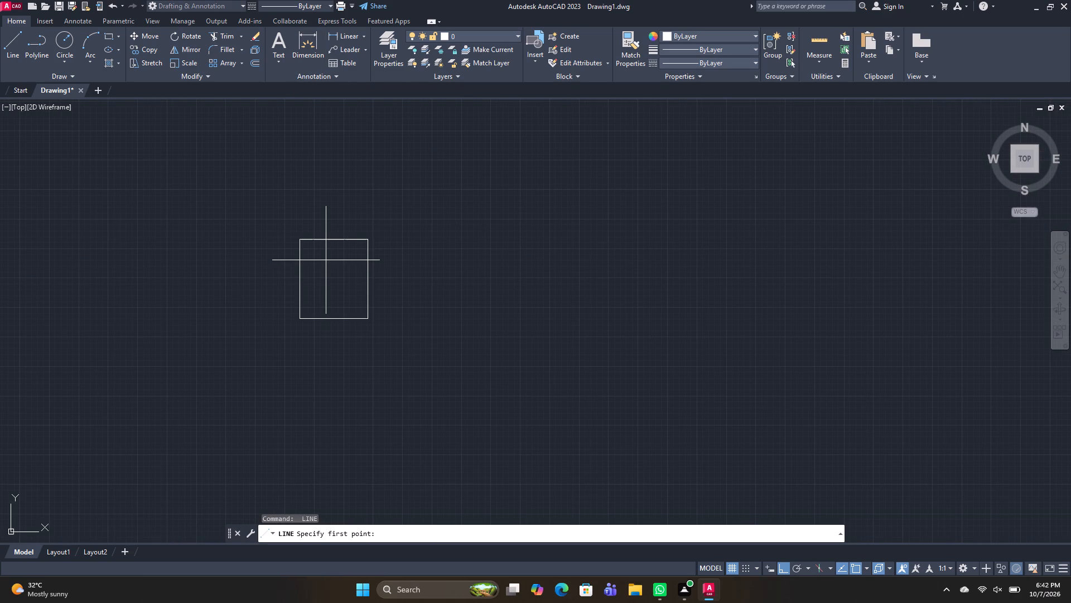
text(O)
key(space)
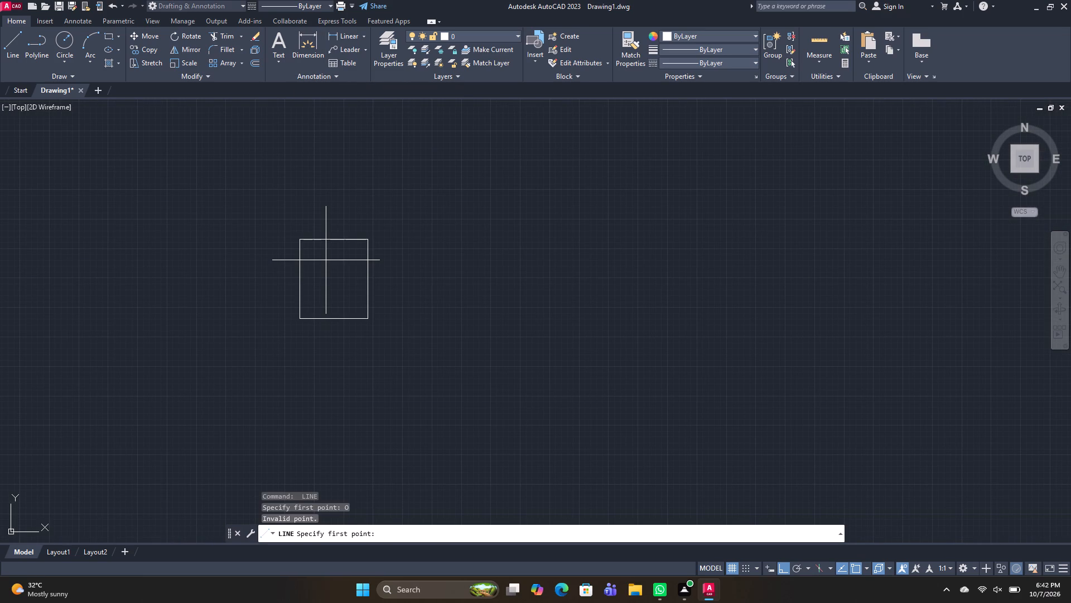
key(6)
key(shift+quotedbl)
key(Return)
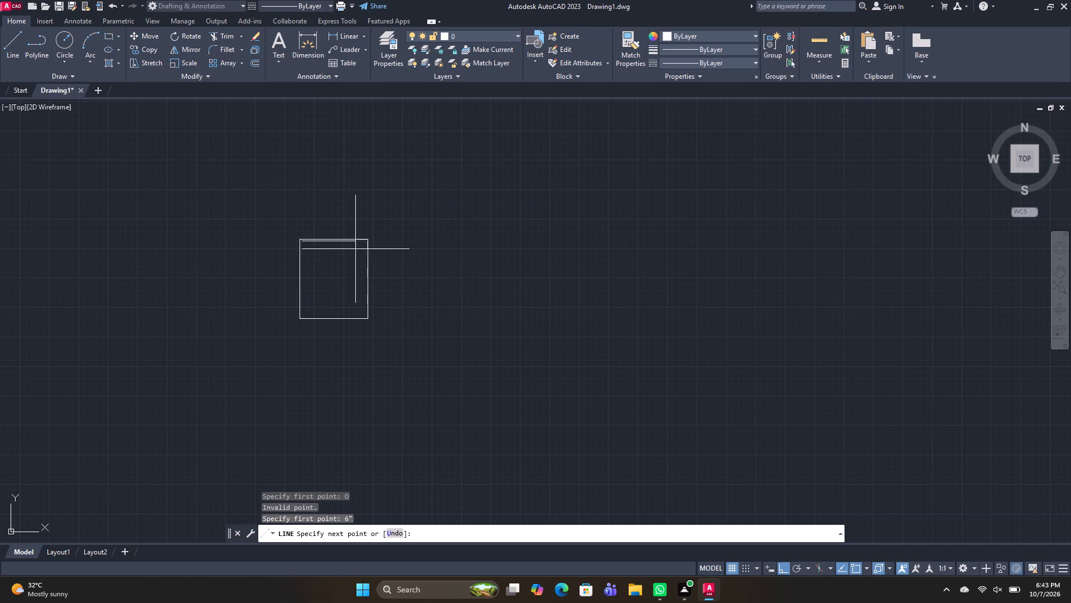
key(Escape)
Offset the right side of the 12' by 14' room outward by 6".
scroll(307, 266, up, 2)
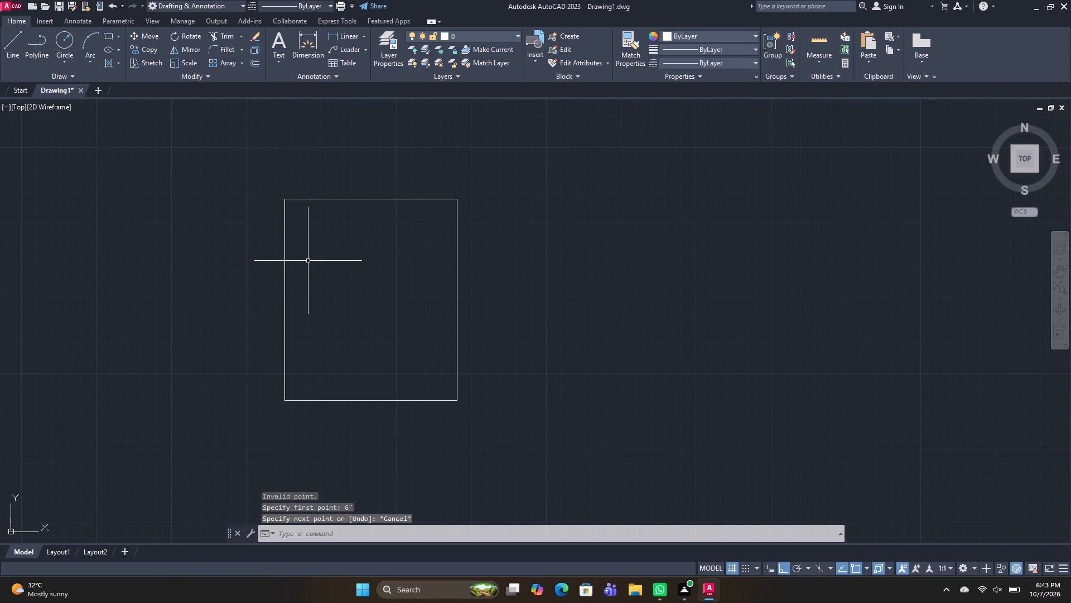
text(O)
key(space)
key(6)
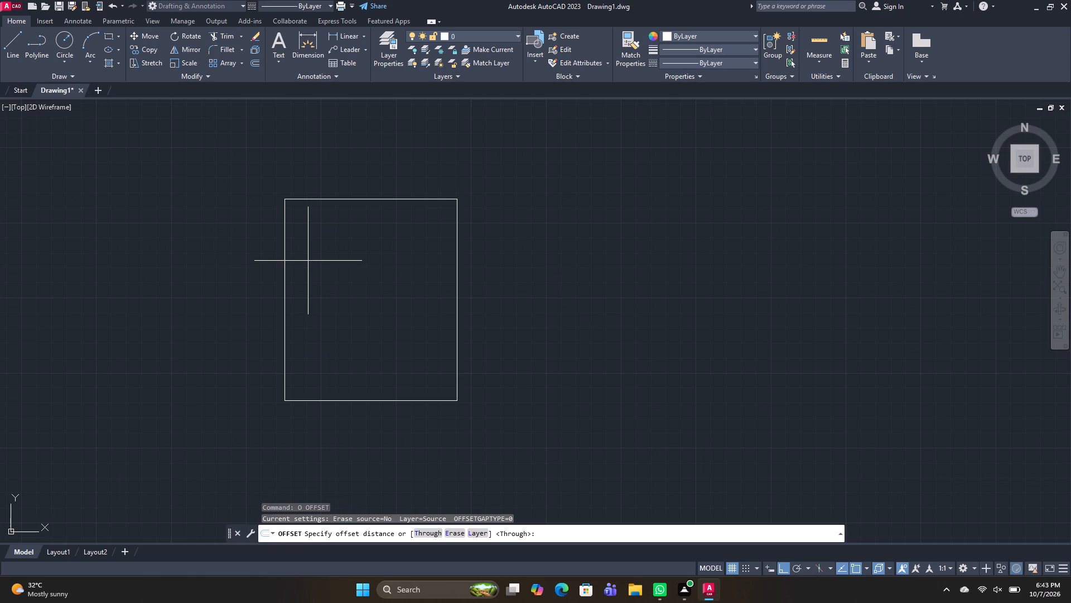
key(shift+quotedbl)
key(Return)
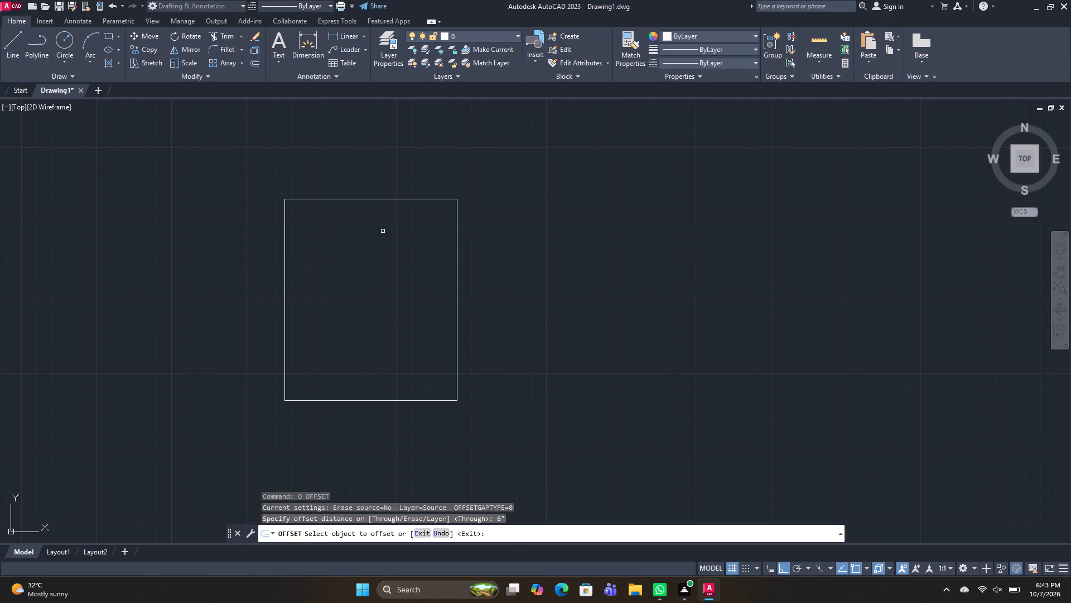
drag(457, 284, 464, 283)
click(561, 282)
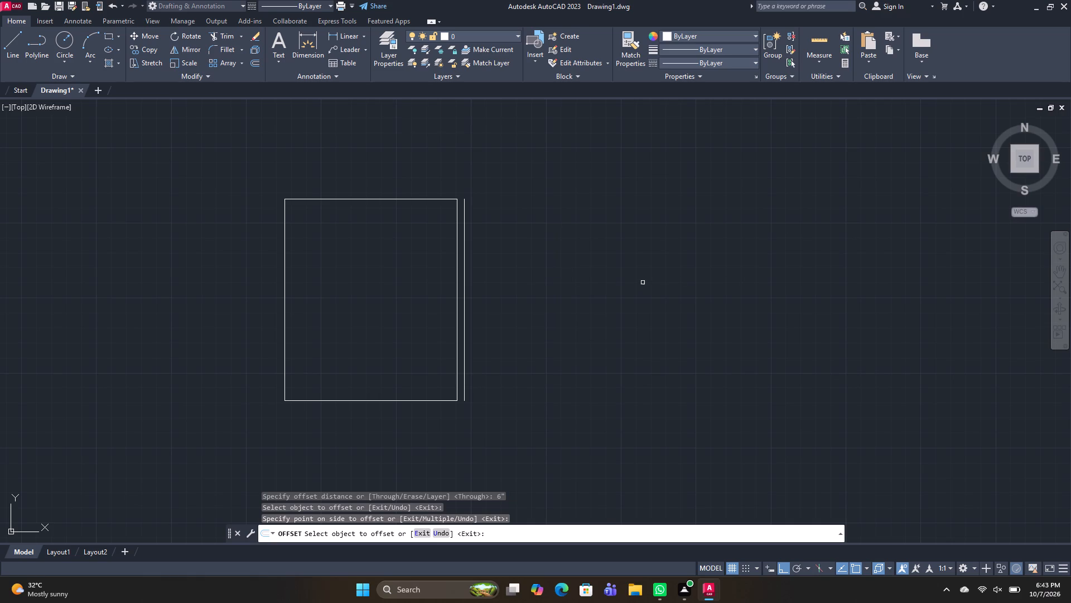
key(space)
Offset the bottom side of the 12' by 14' room outward by 6".
key(space)
key(space)
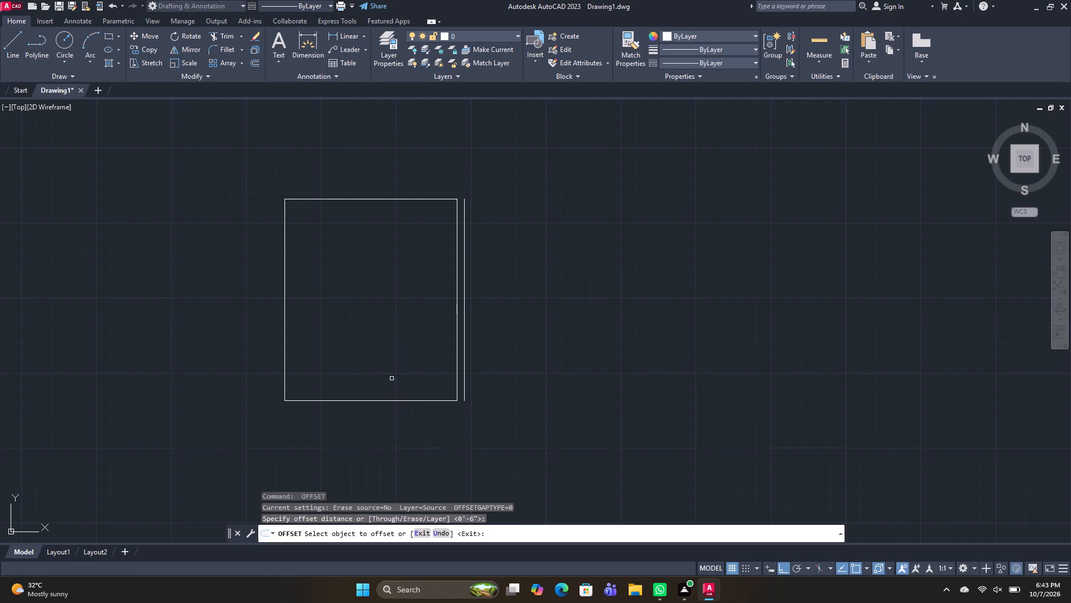
click(383, 399)
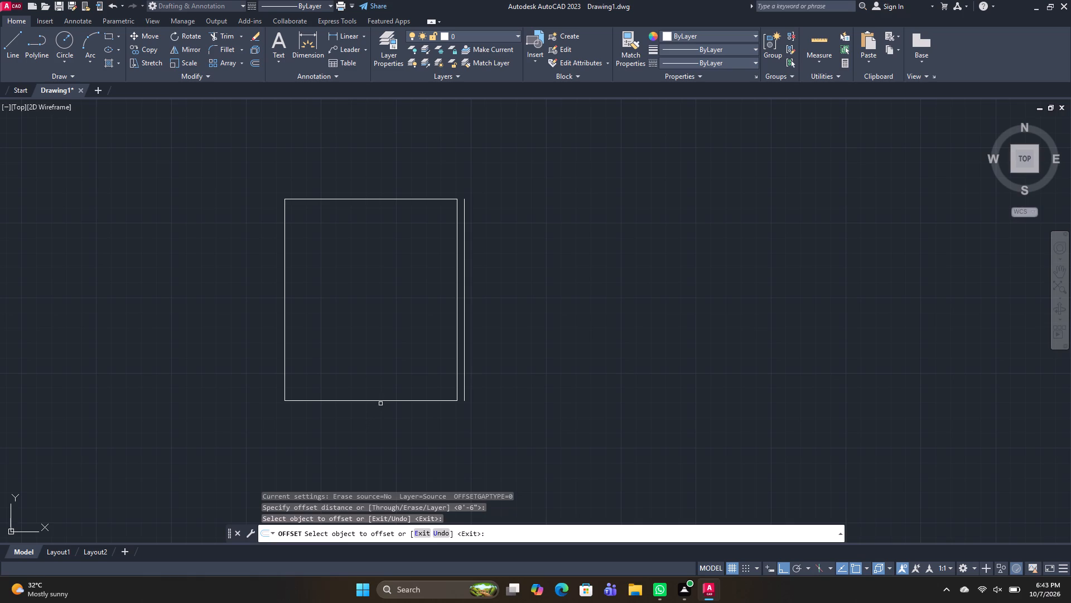
click(380, 401)
click(380, 429)
key(space)
key(space)
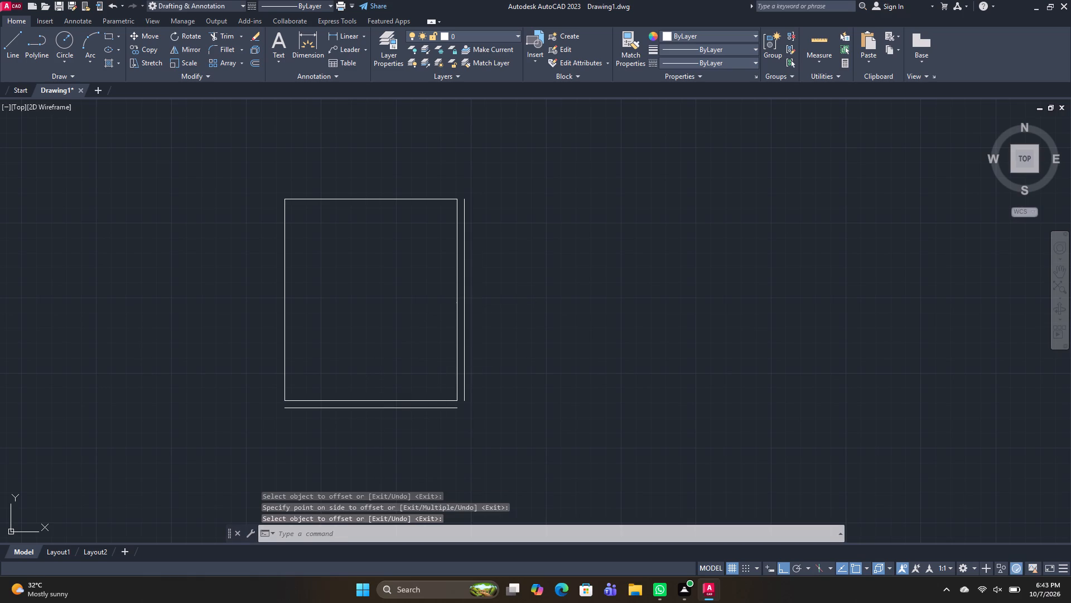
key(Escape)
Draw a smaller room from the top end of the right offset line: 6' right, 8' down, and back to that line.
text(L)
key(space)
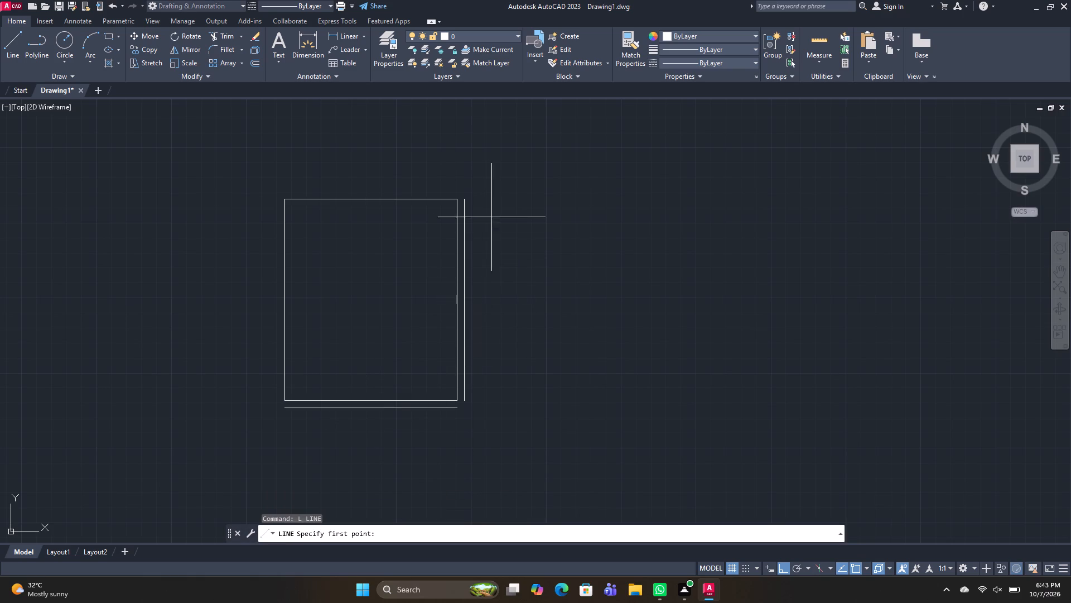
click(466, 201)
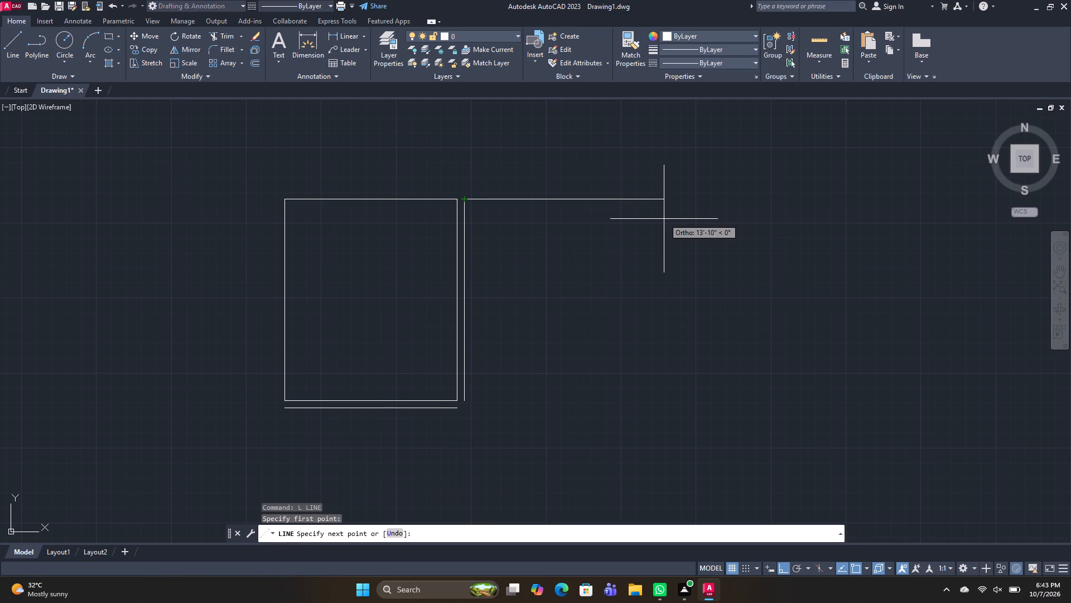
text(6')
key(Return)
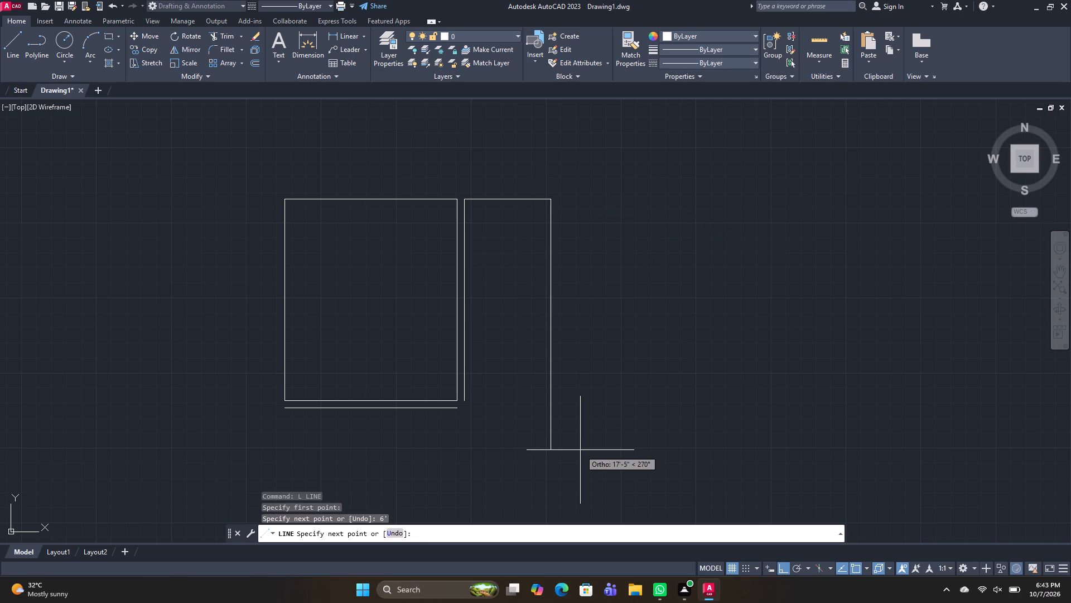
text(8')
key(Return)
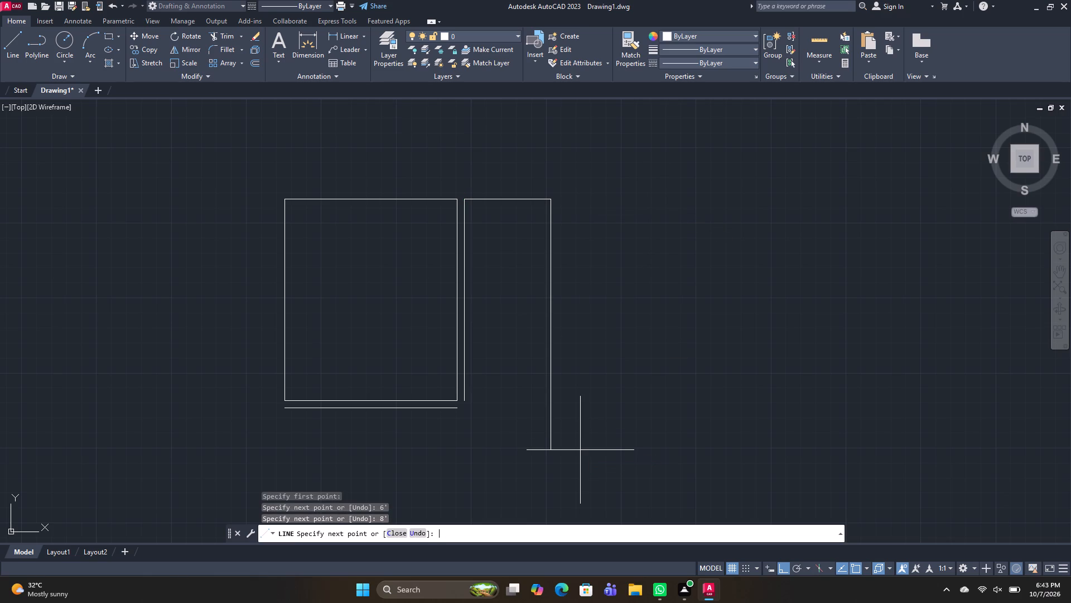
click(465, 313)
key(space)
Offset the right and bottom sides of the 6' by 8' room outward by 6".
key(o)
key(space)
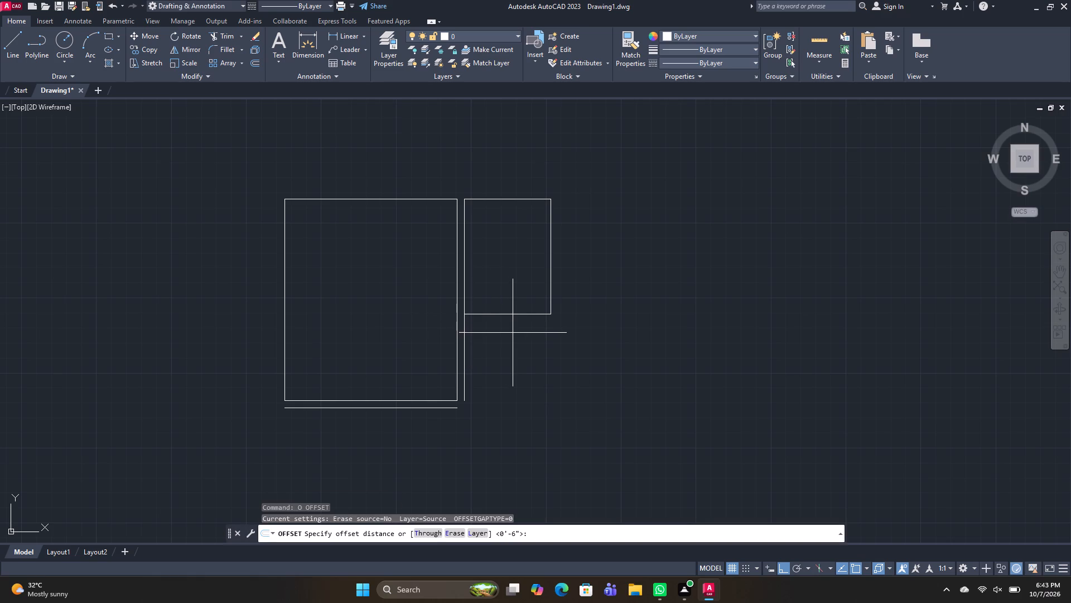
key(space)
click(552, 284)
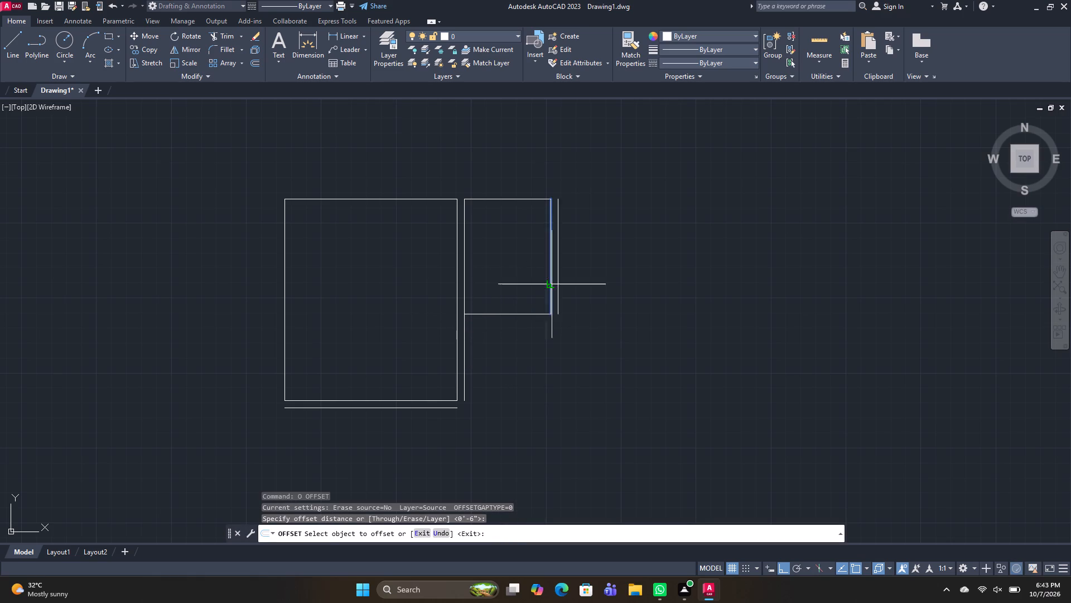
click(624, 283)
click(490, 313)
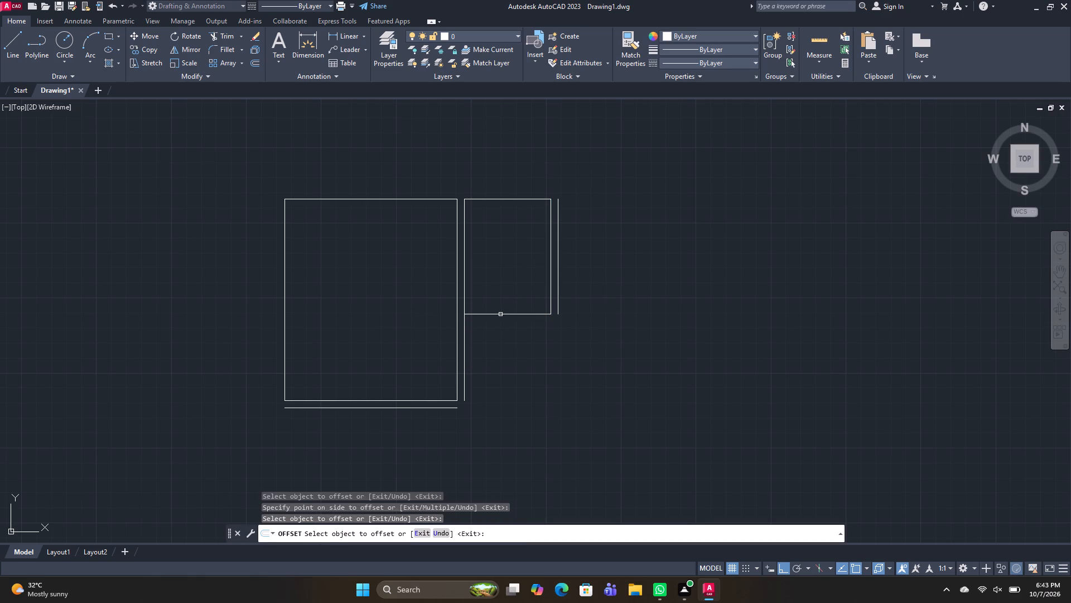
click(500, 314)
click(497, 362)
key(space)
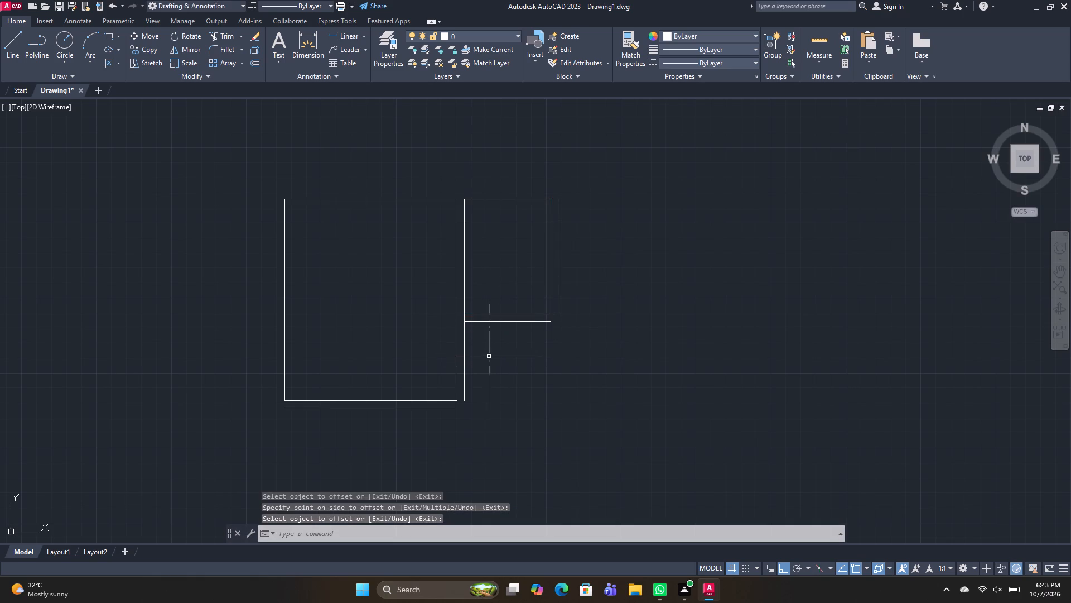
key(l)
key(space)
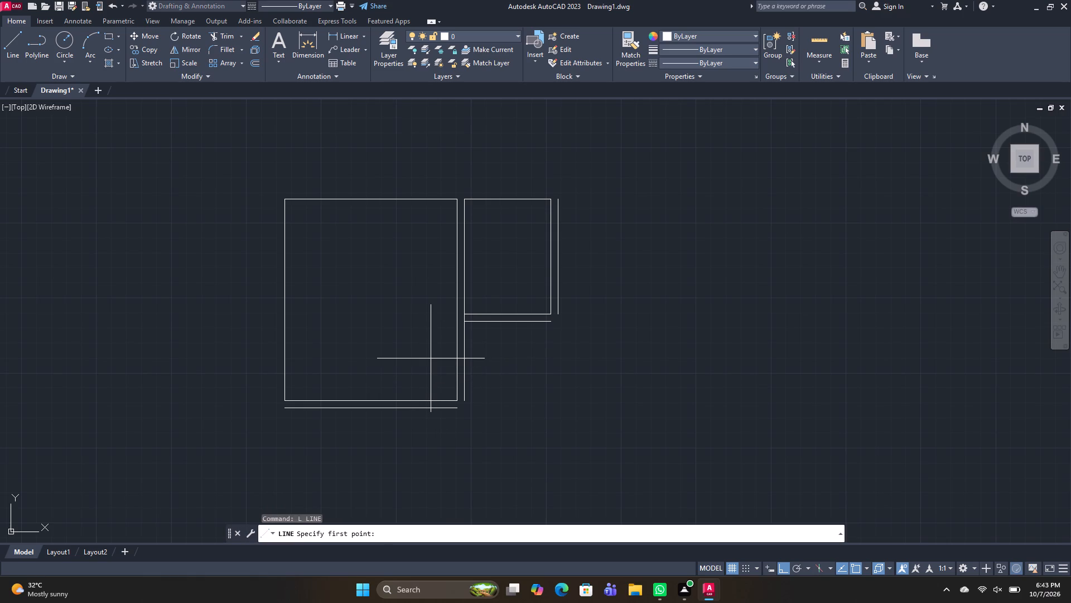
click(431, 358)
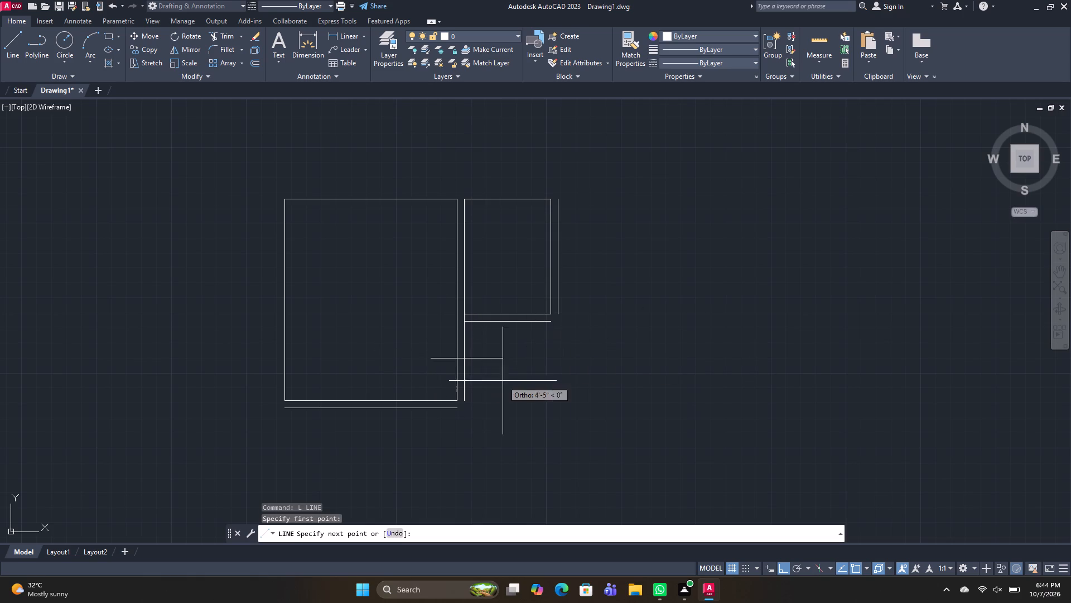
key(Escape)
Draw a room from the left end of the 6' by 8' room's lower offset line: 10' down, 10' right, 10' up, and back to that line's right end.
key(l)
key(space)
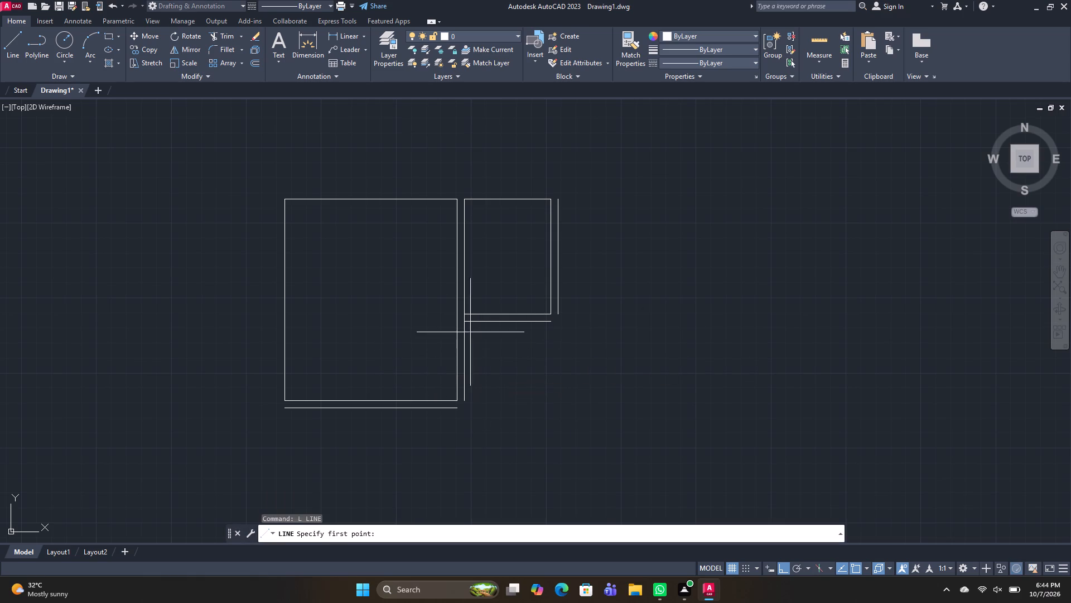
drag(466, 323, 466, 337)
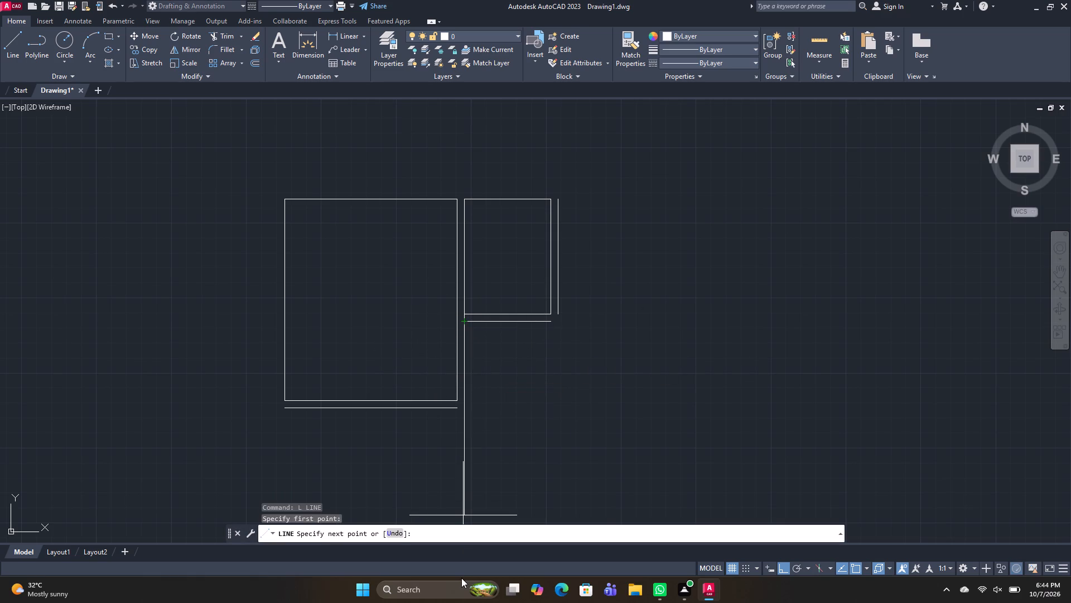
text(10')
key(Return)
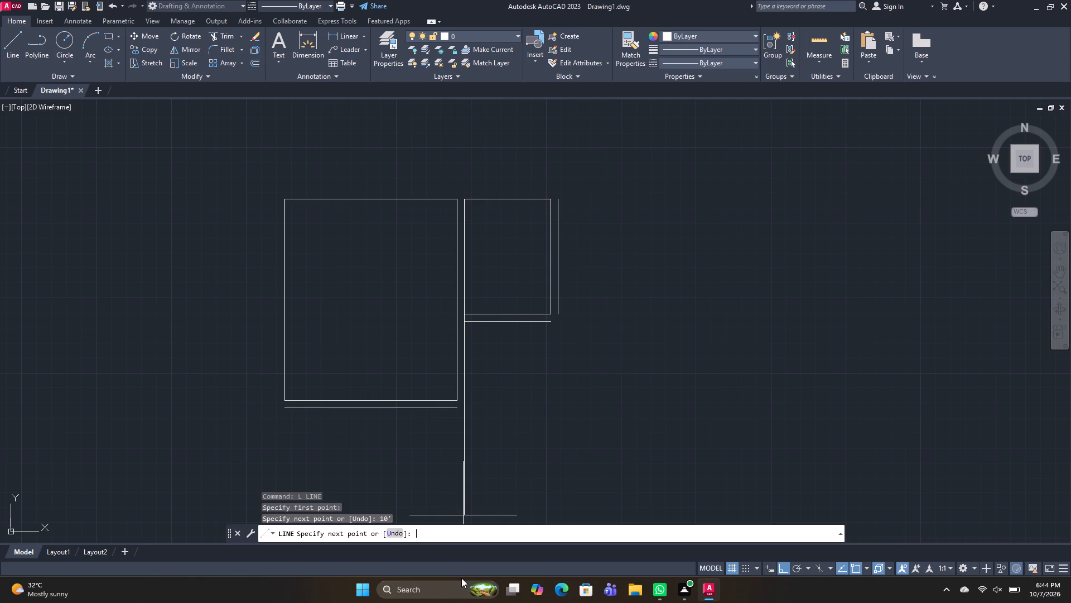
text(10)
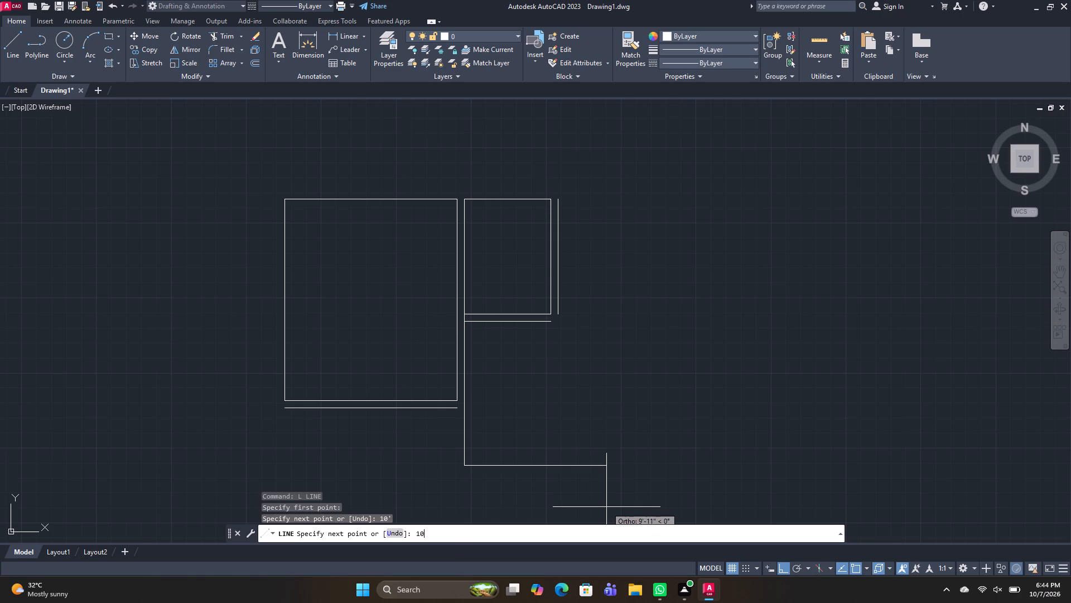
key(apostrophe)
key(Return)
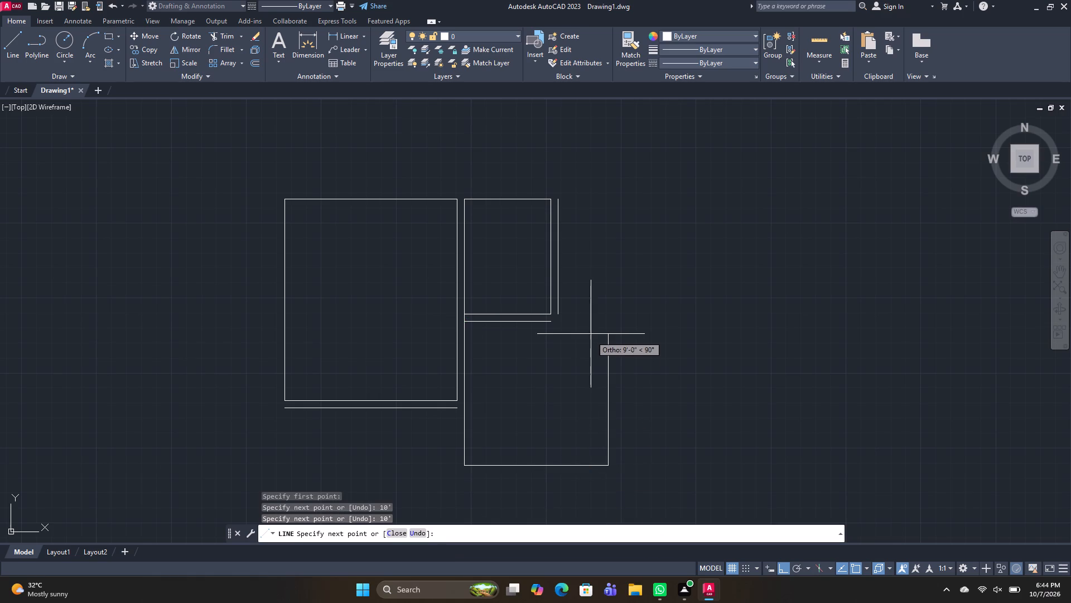
text(10')
key(Return)
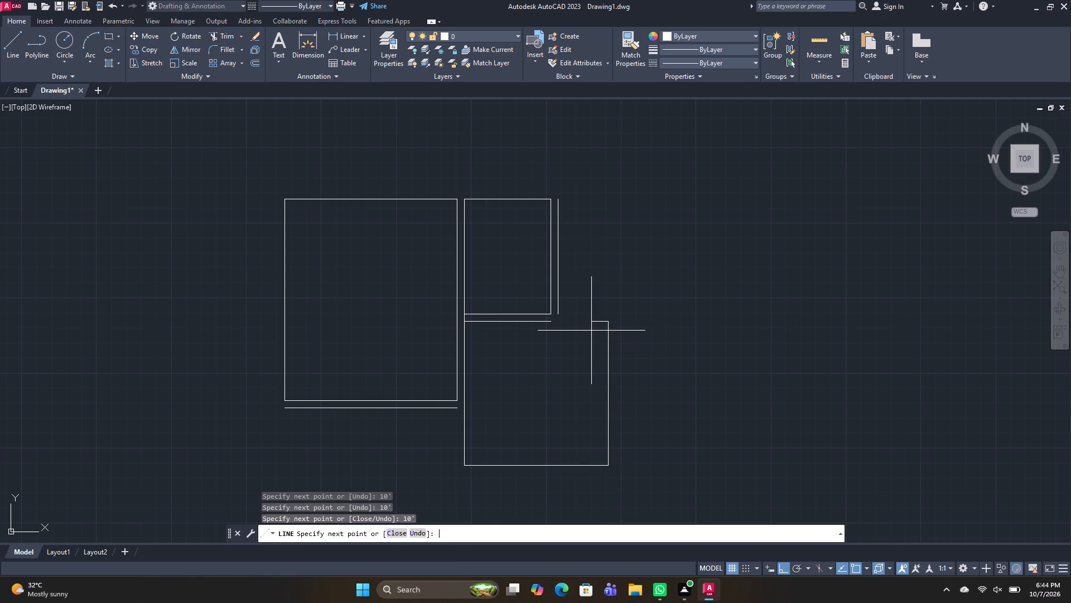
click(551, 323)
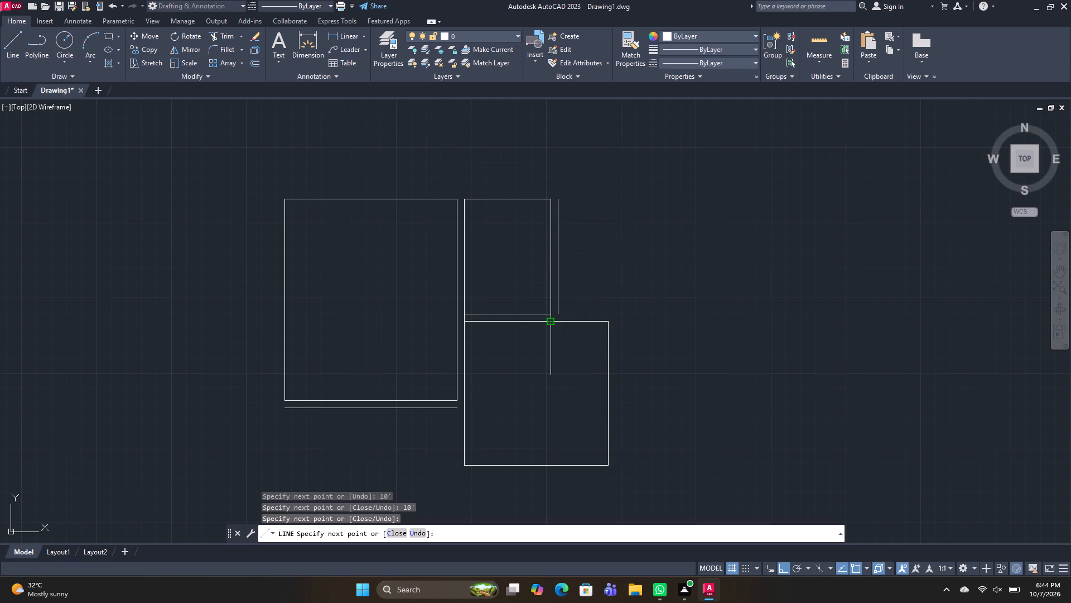
key(space)
Offset the top, right, bottom and left sides of the 10' by 10' room outward by 6".
key(o)
key(space)
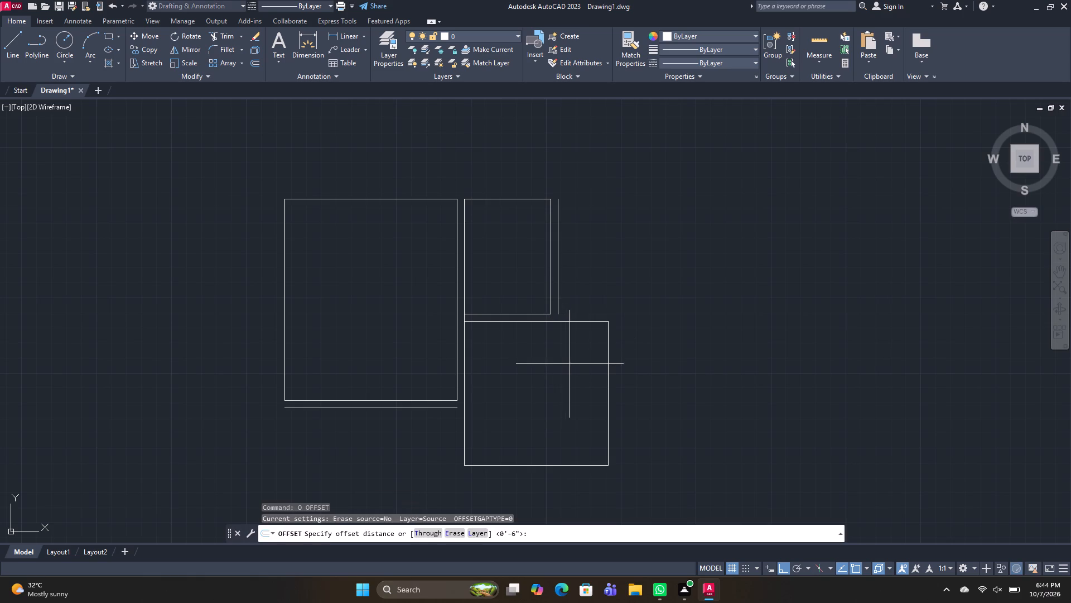
key(space)
click(594, 322)
click(596, 308)
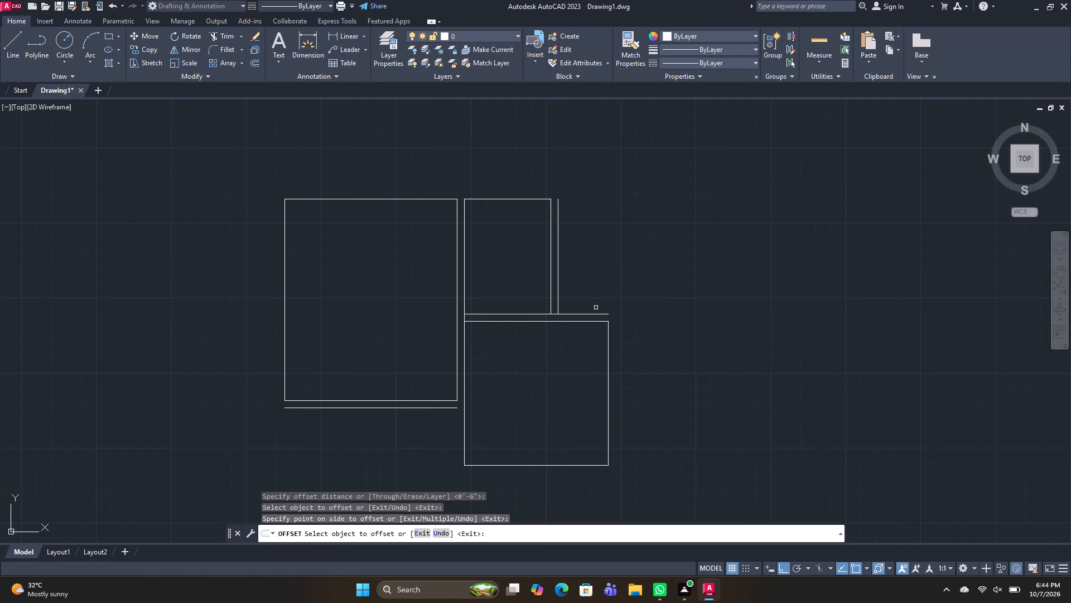
click(607, 347)
click(632, 353)
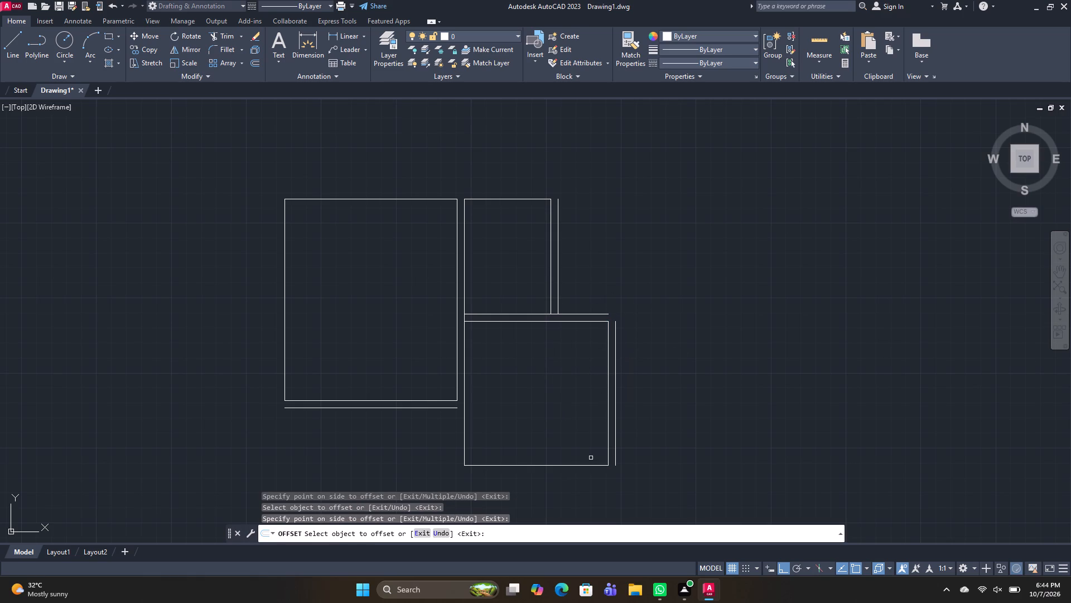
drag(588, 465, 588, 475)
click(588, 500)
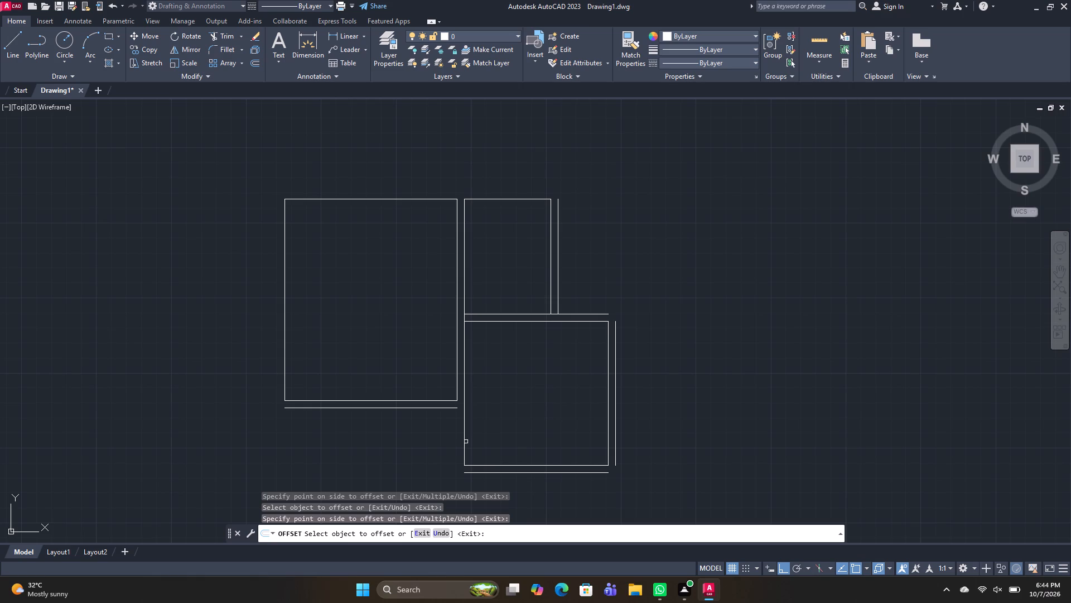
click(462, 440)
click(465, 434)
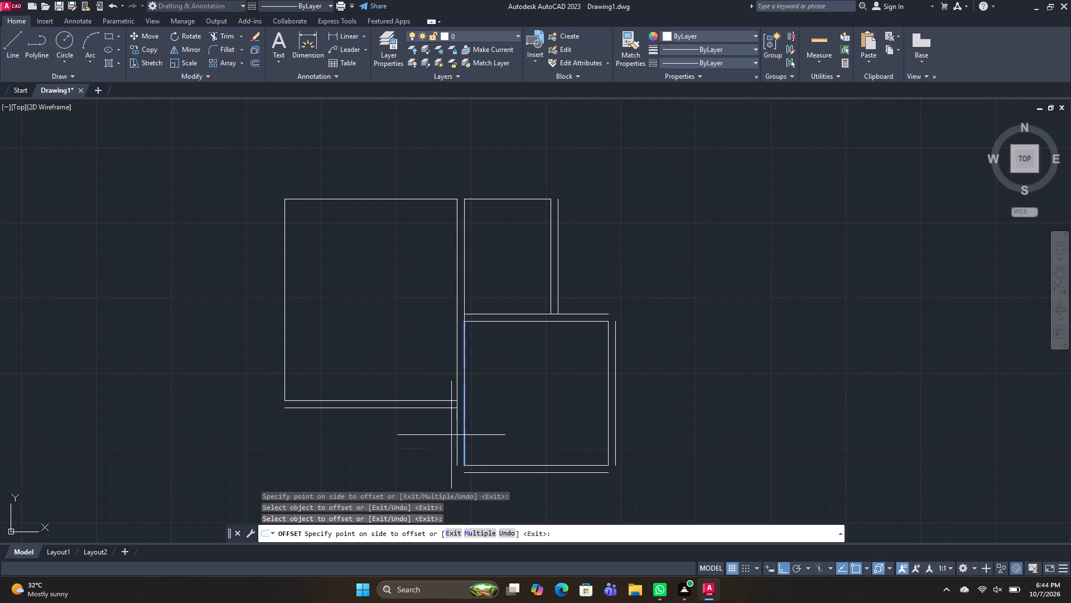
click(451, 435)
key(space)
Draw lines from the top end of the 6' by 8' room's right offset line: 8' right, 10' down, and 8' left.
middle_drag(553, 436, 536, 415)
middle_drag(525, 406, 518, 400)
middle_click(517, 399)
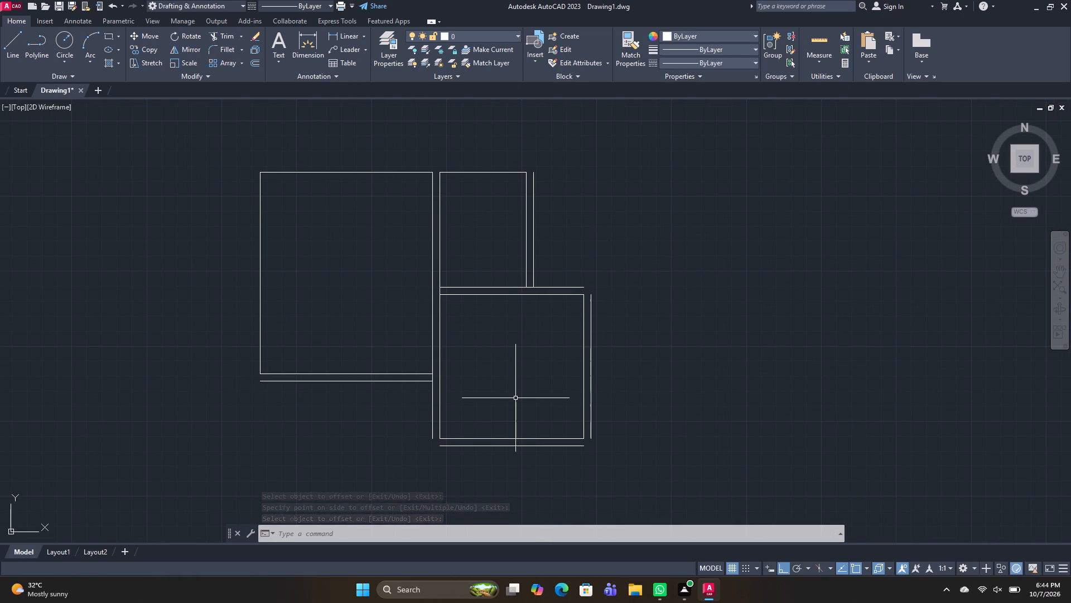
key(l)
key(space)
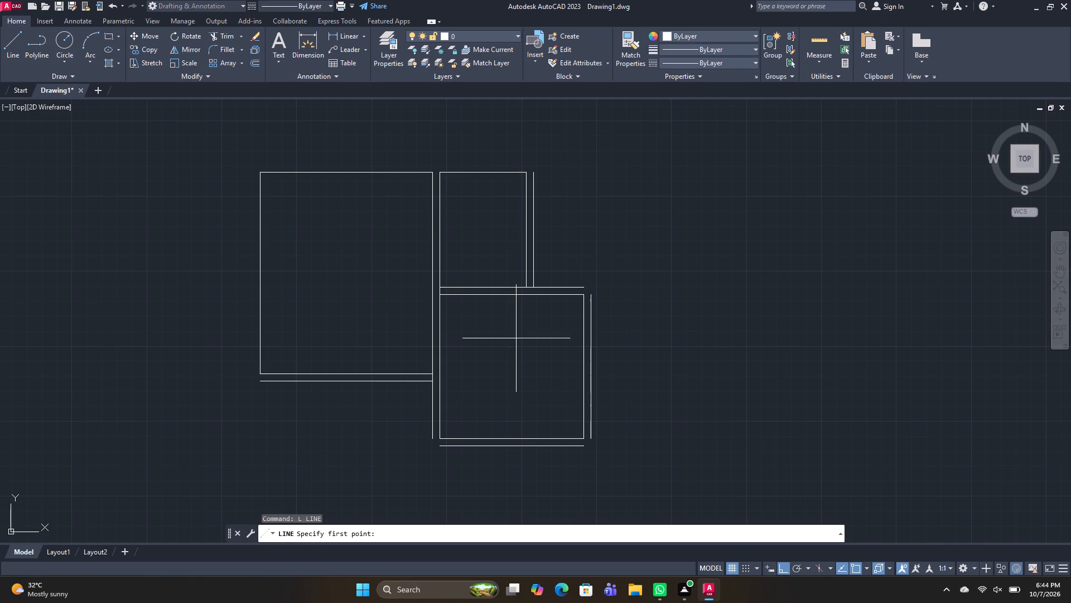
click(534, 171)
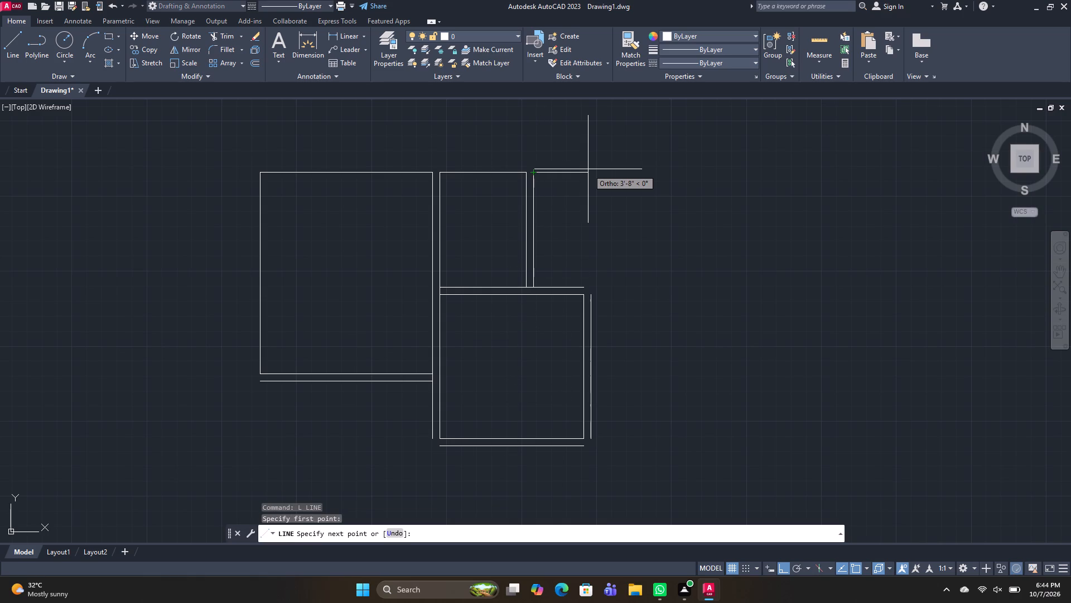
text(8')
key(Return)
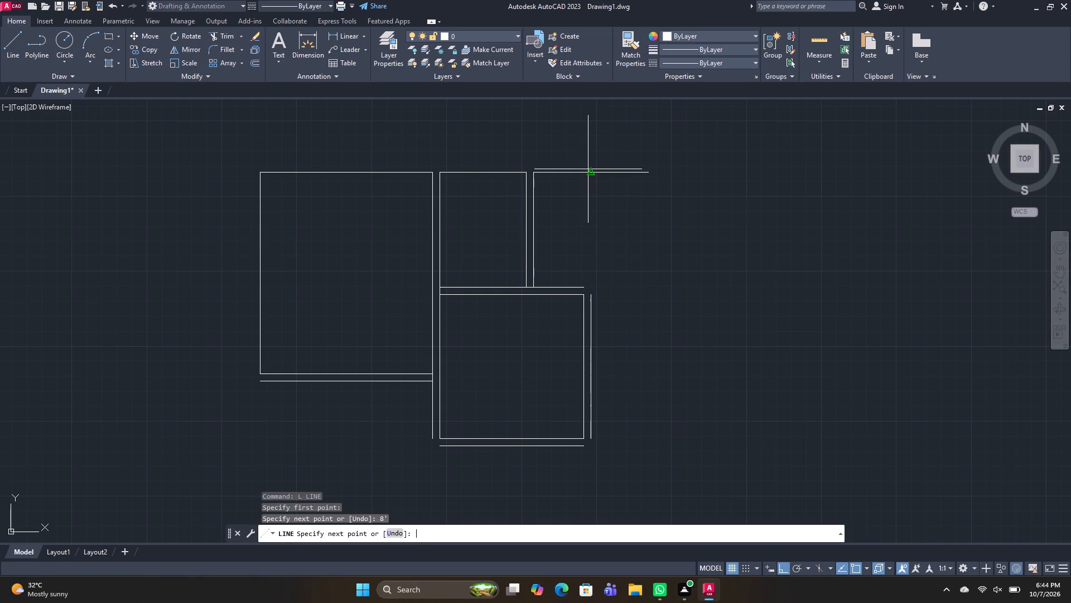
text(10')
key(Return)
scroll(581, 318, up, 2)
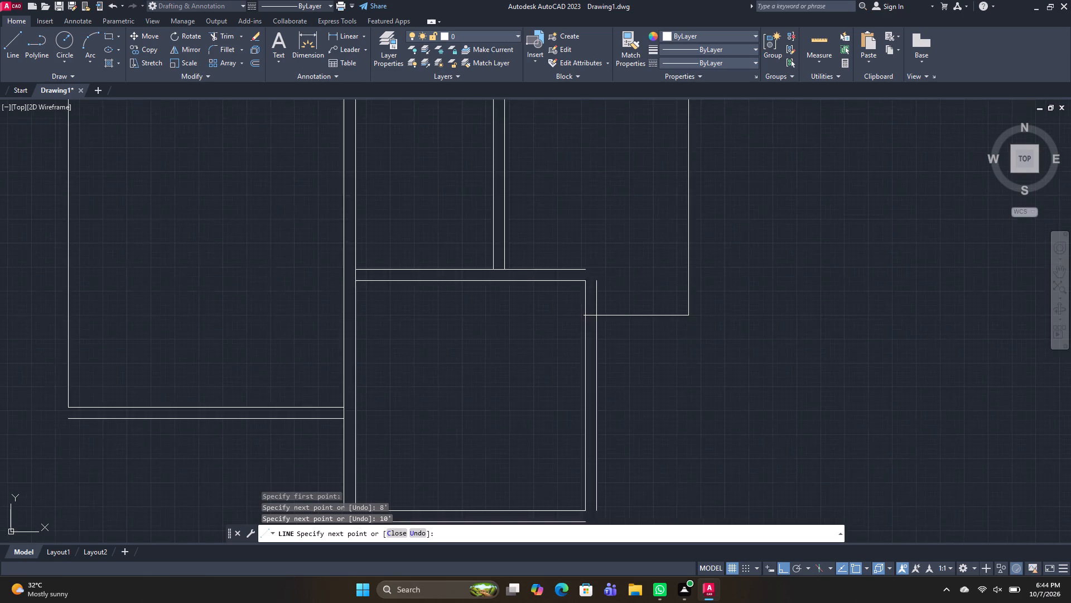
scroll(581, 318, up, 1)
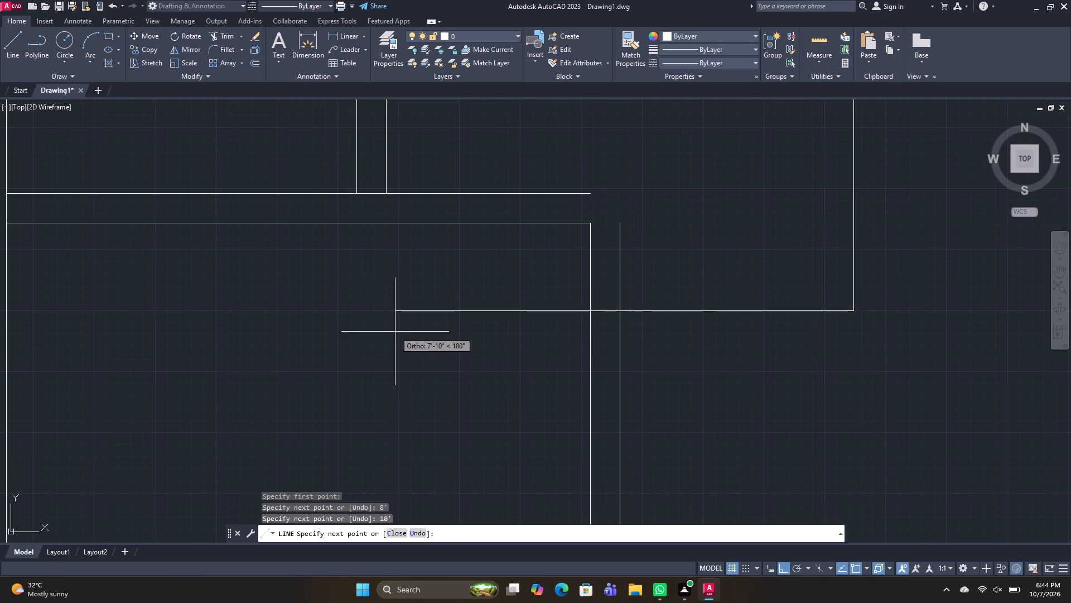
text(8')
key(Return)
key(space)
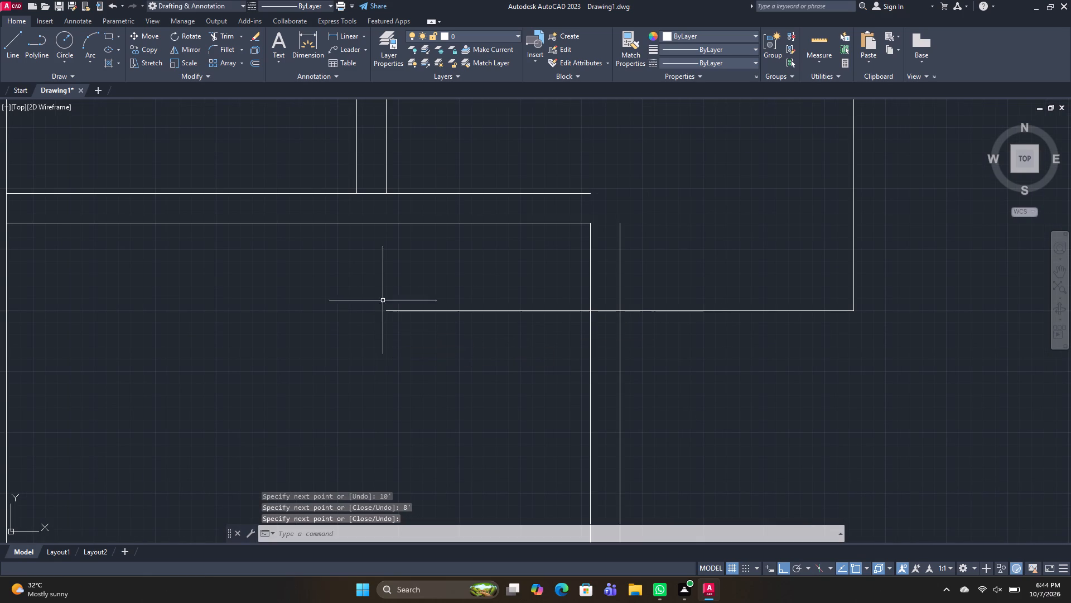
Offset the bottom side of the new 8' by 10' room downward by 6".
scroll(416, 270, down, 1)
middle_drag(459, 323, 452, 339)
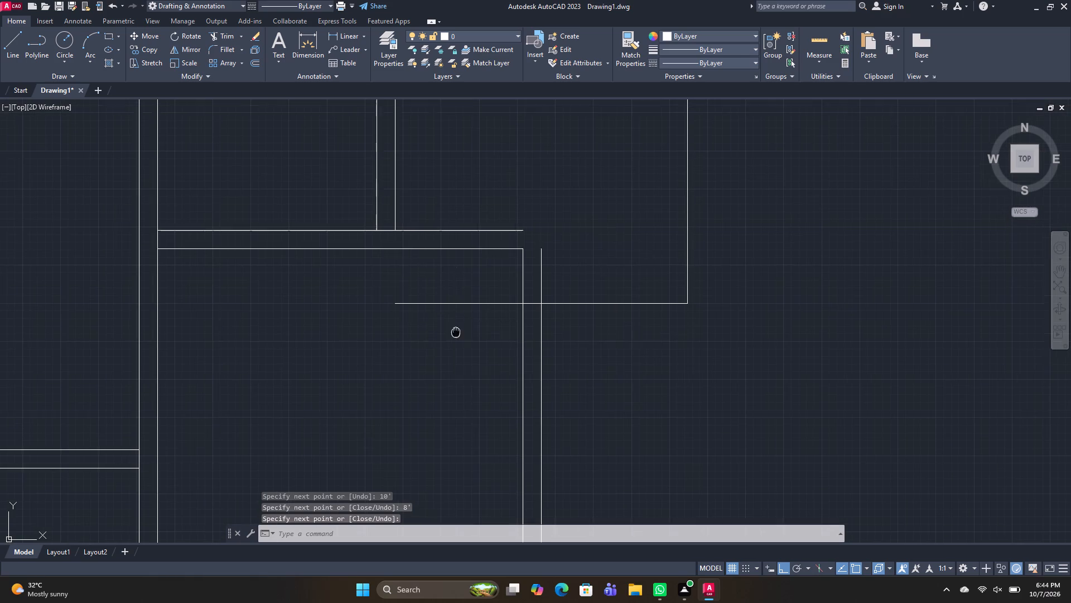
middle_drag(452, 339, 449, 347)
text(O)
key(space)
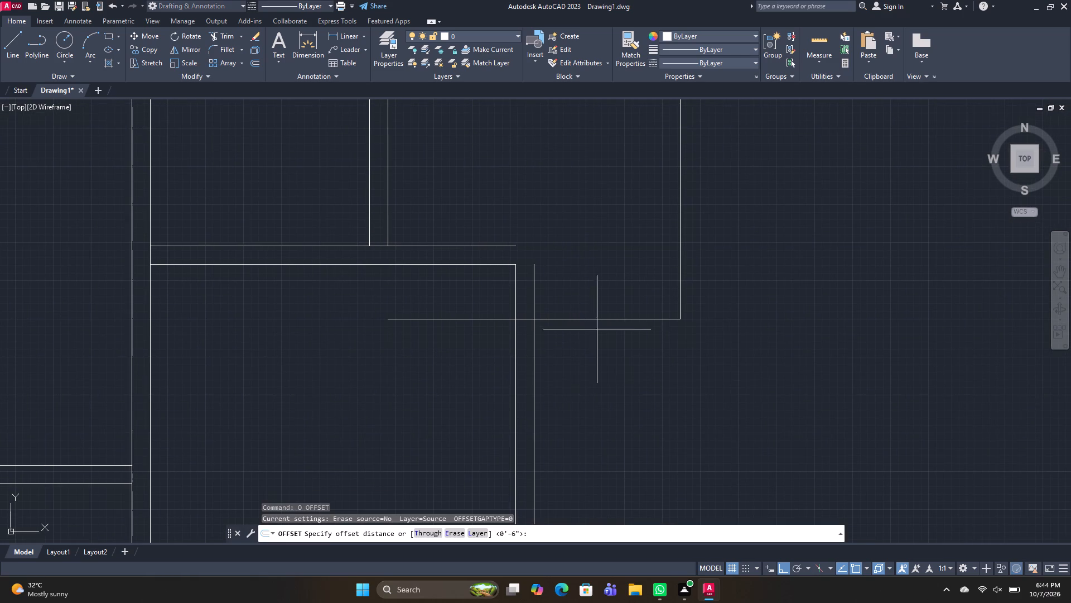
key(space)
drag(595, 319, 595, 327)
click(595, 368)
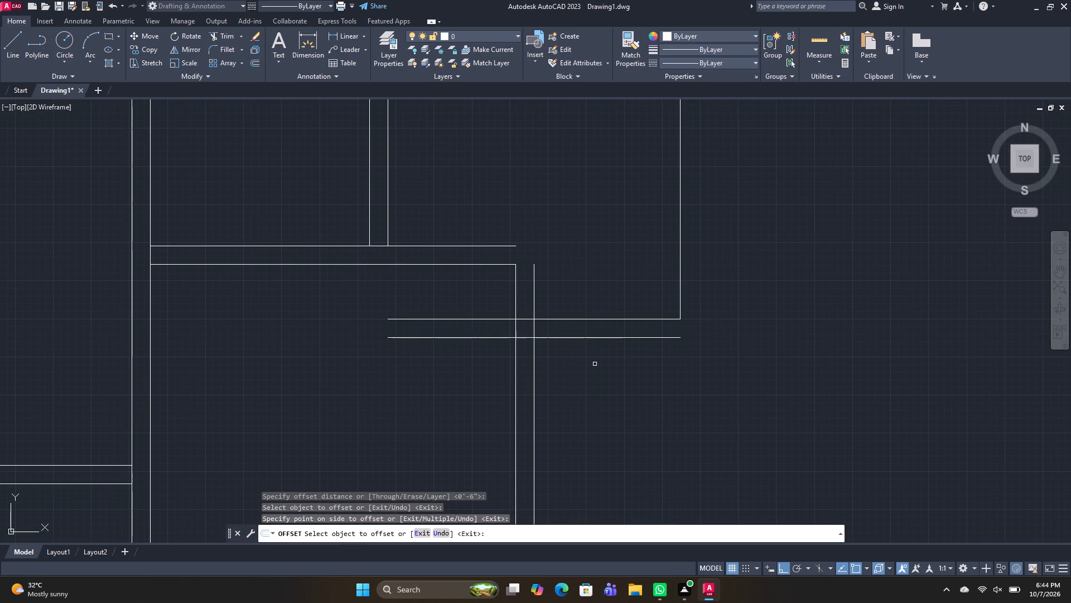
key(space)
Trim the wall lines where the 8' by 10' and 10' by 10' rooms overlap, opening the two rooms into each other.
key(t)
key(r)
key(space)
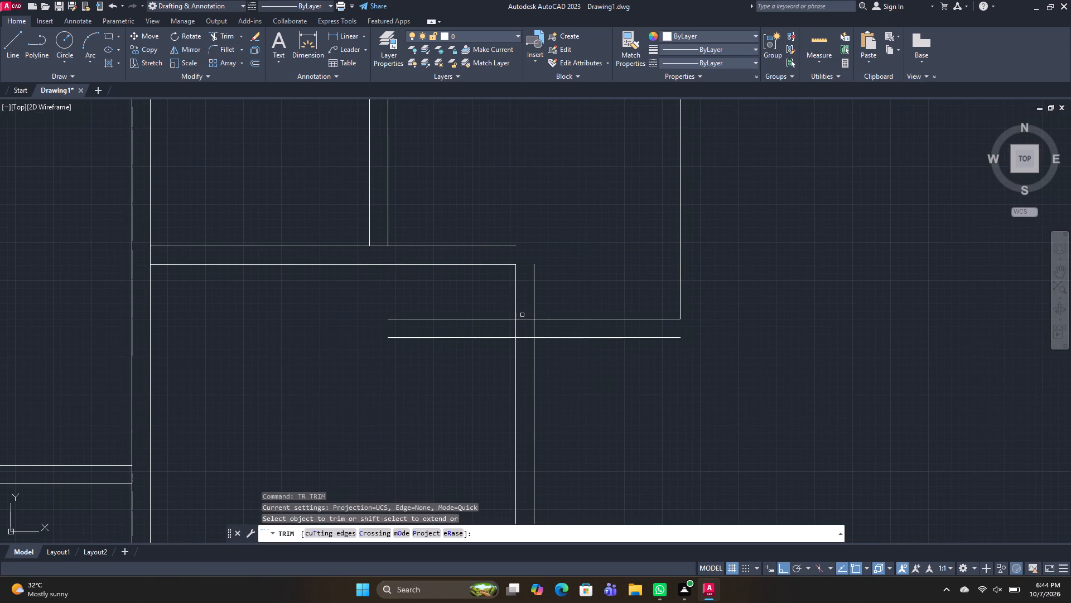
drag(496, 312, 499, 365)
drag(484, 222, 467, 303)
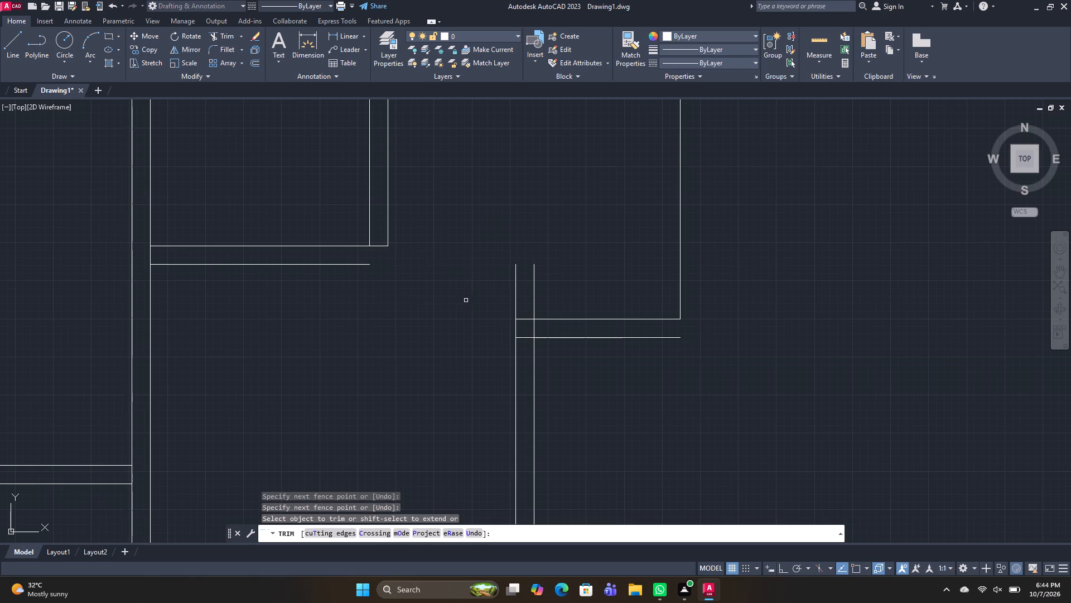
drag(468, 297, 558, 296)
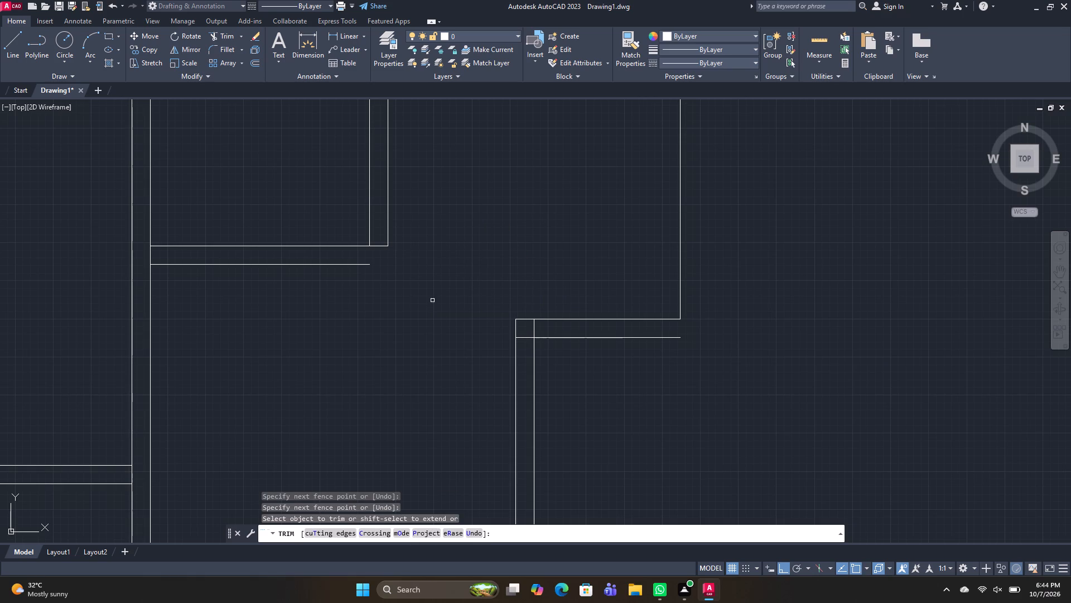
Trim and extend the outer wall lines at the 6' by 8' room's lower-right corner so they meet in a clean corner.
click(377, 247)
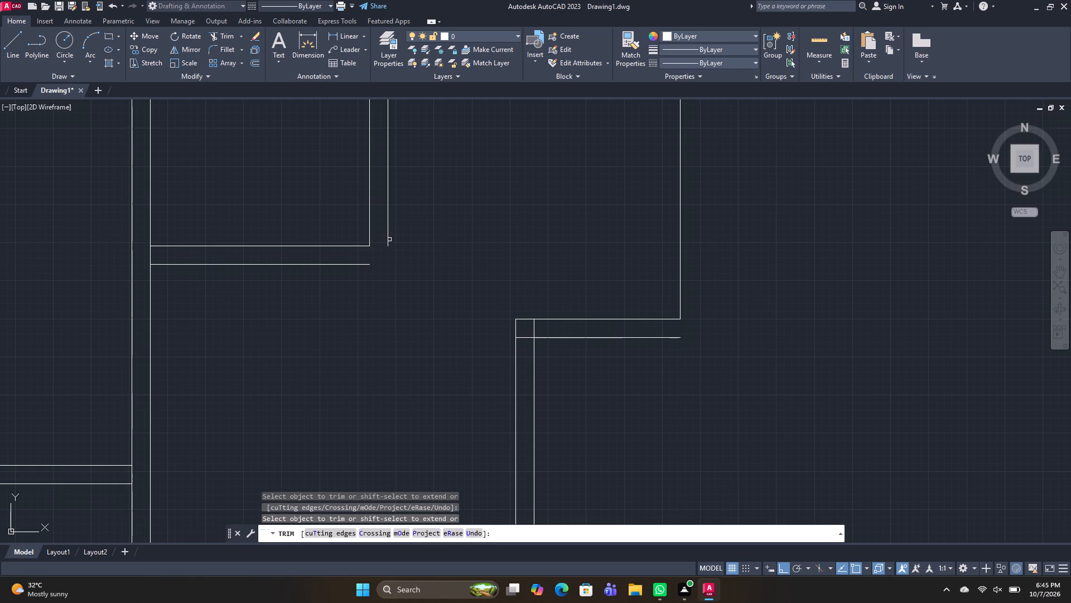
scroll(395, 279, down, 2)
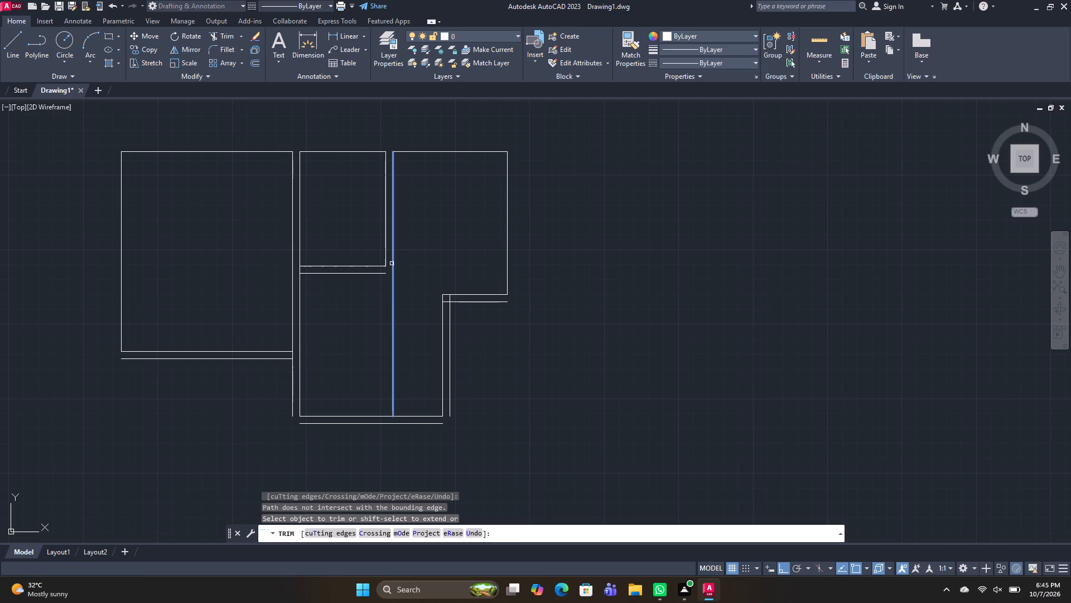
shift+click(393, 263)
shift+click(381, 274)
drag(414, 317, 406, 322)
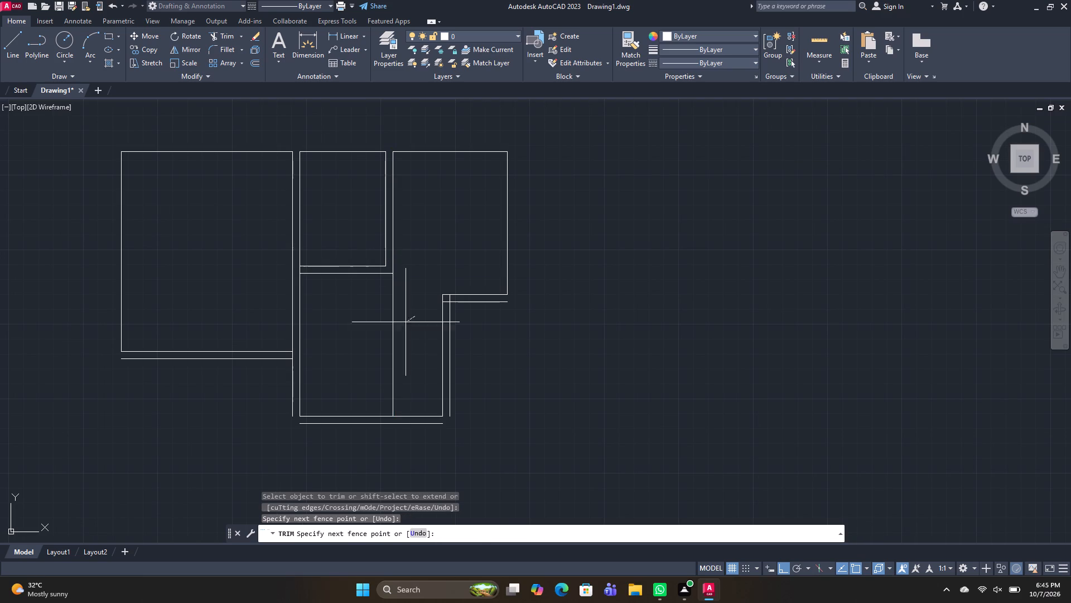
drag(406, 322, 379, 328)
Trim the two line stubs inside the wall corner where the 8' by 10' room's bottom wall meets the 10' by 10' room's right wall.
scroll(455, 291, up, 2)
click(439, 307)
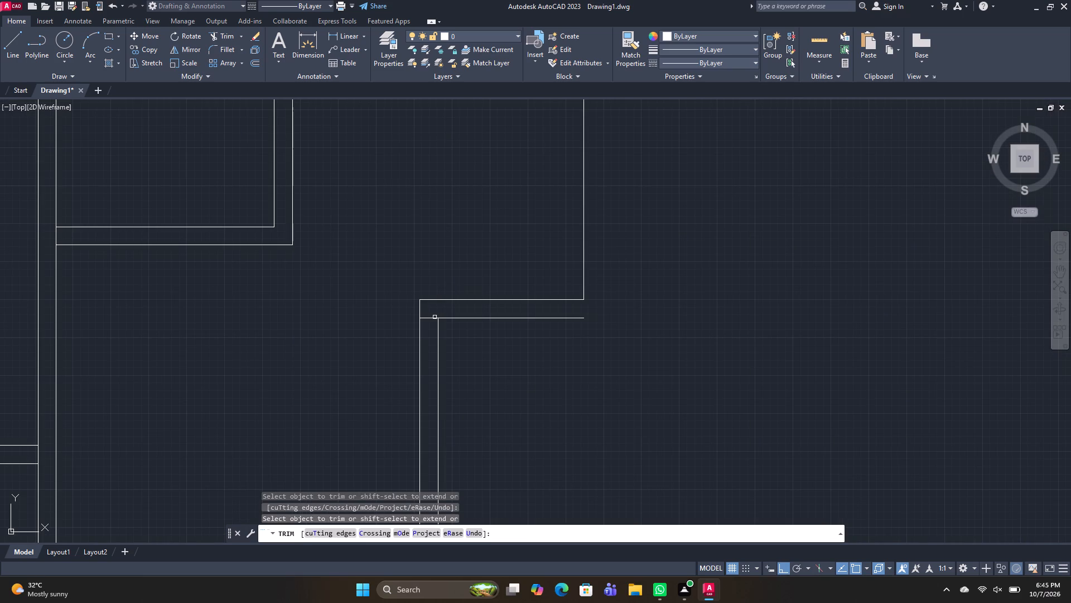
click(433, 319)
scroll(585, 323, down, 2)
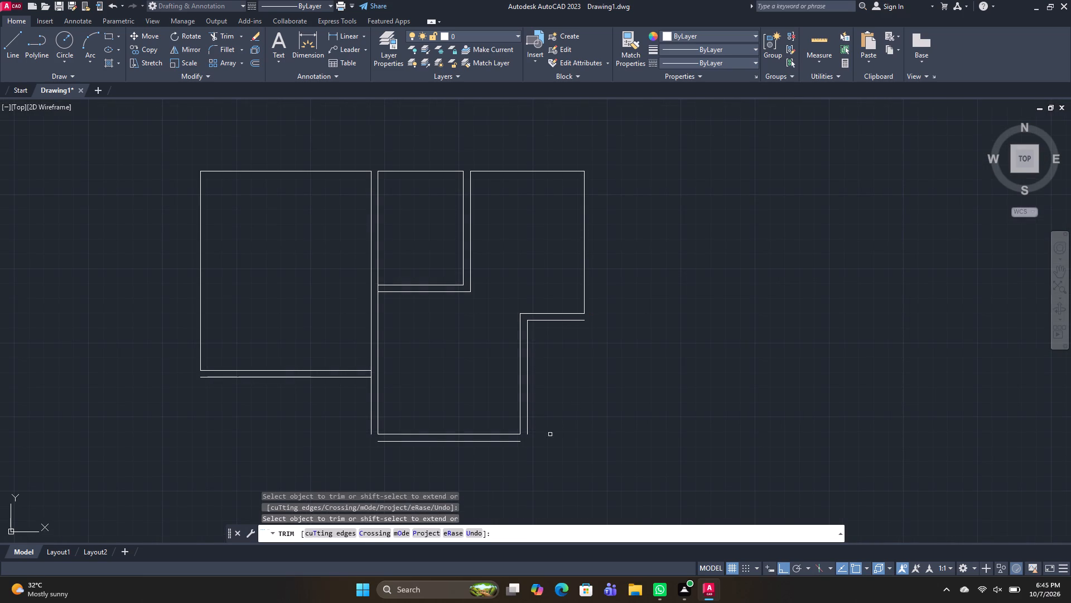
middle_drag(557, 416, 524, 374)
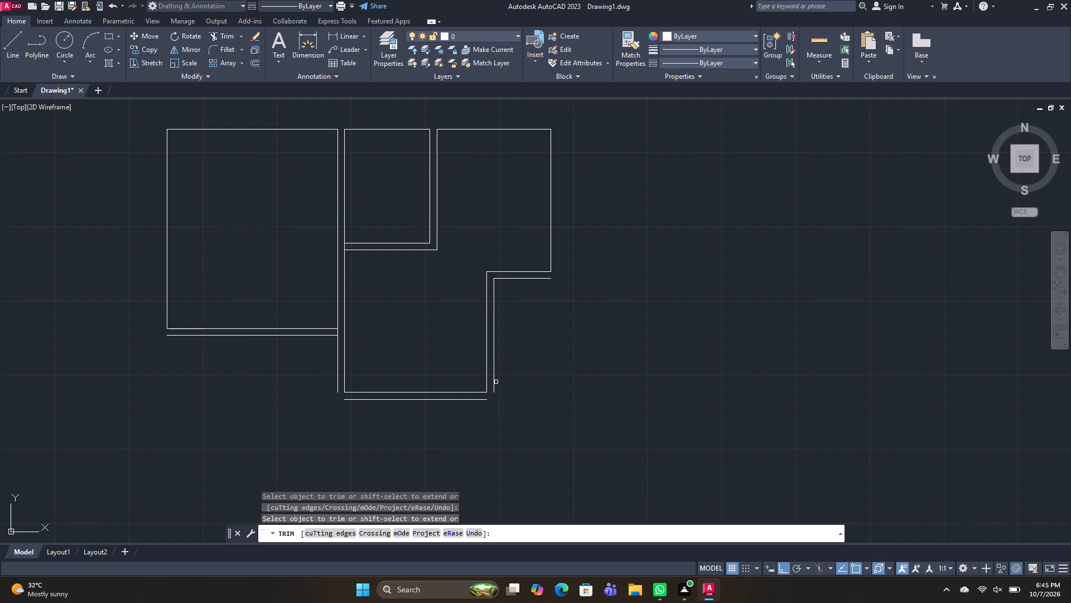
key(space)
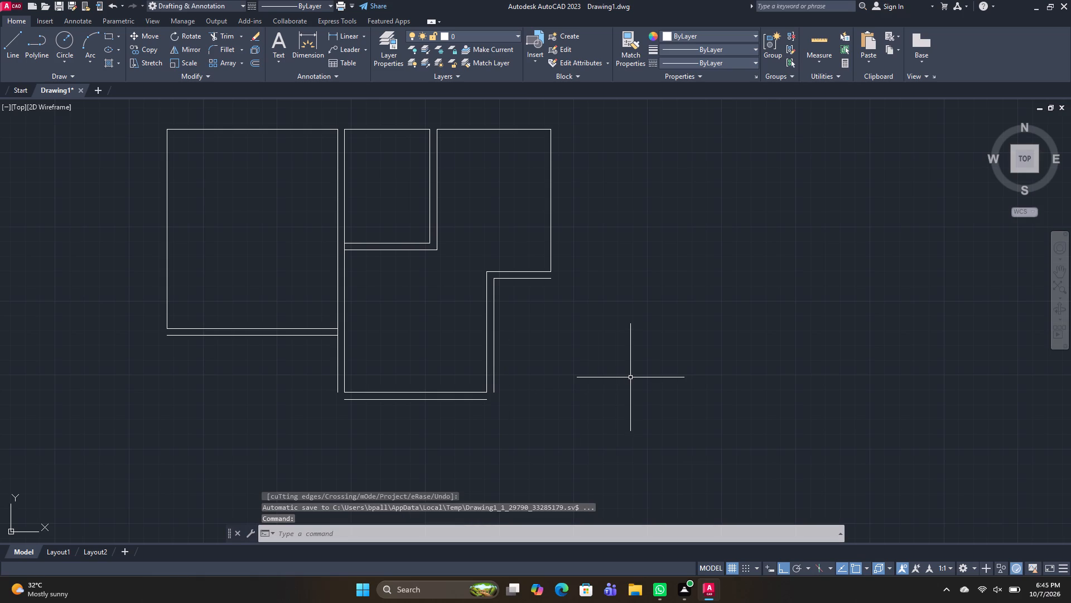
Offset the right side of the 8' by 10' room outward by 9".
key(o)
key(space)
key(space)
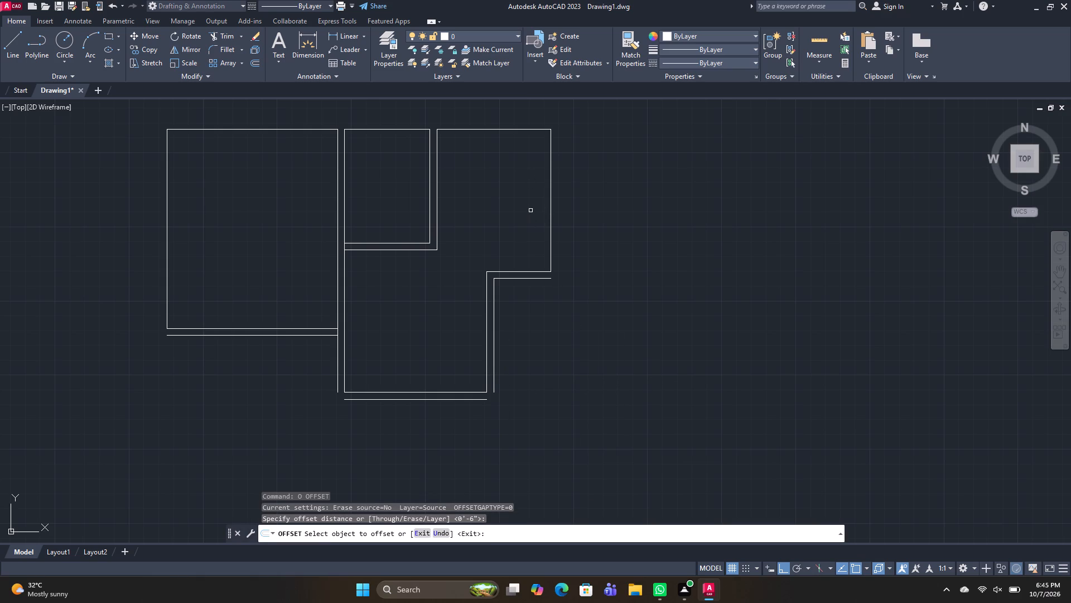
key(space)
text(O 9)
key(shift+quotedbl)
key(Return)
click(550, 224)
click(601, 227)
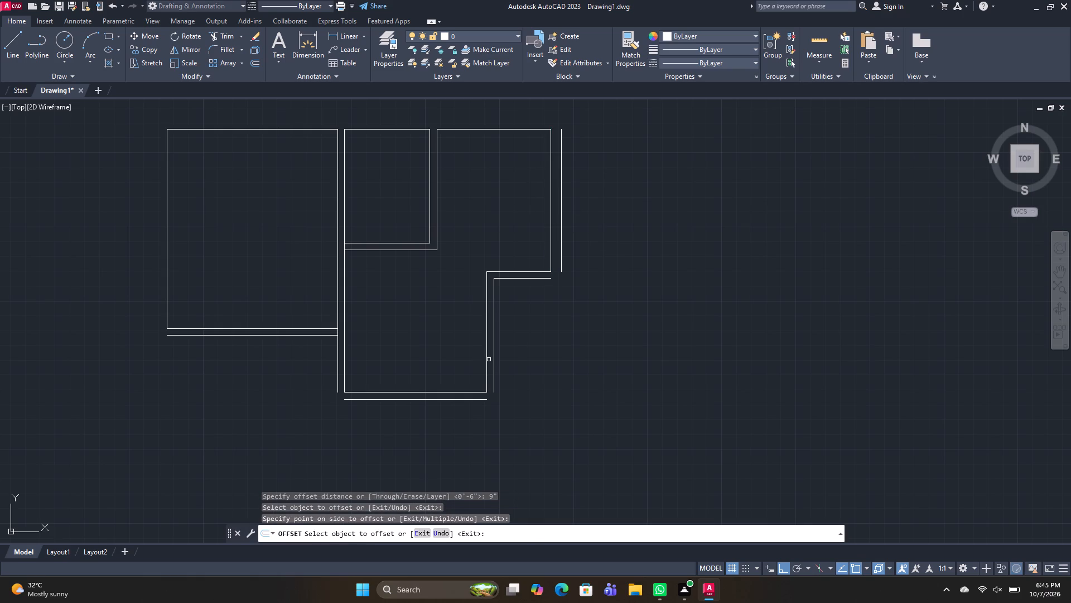
key(space)
Offset the outer line of the 10' by 10' room's right wall to the right by 8'.
middle_drag(634, 345, 607, 326)
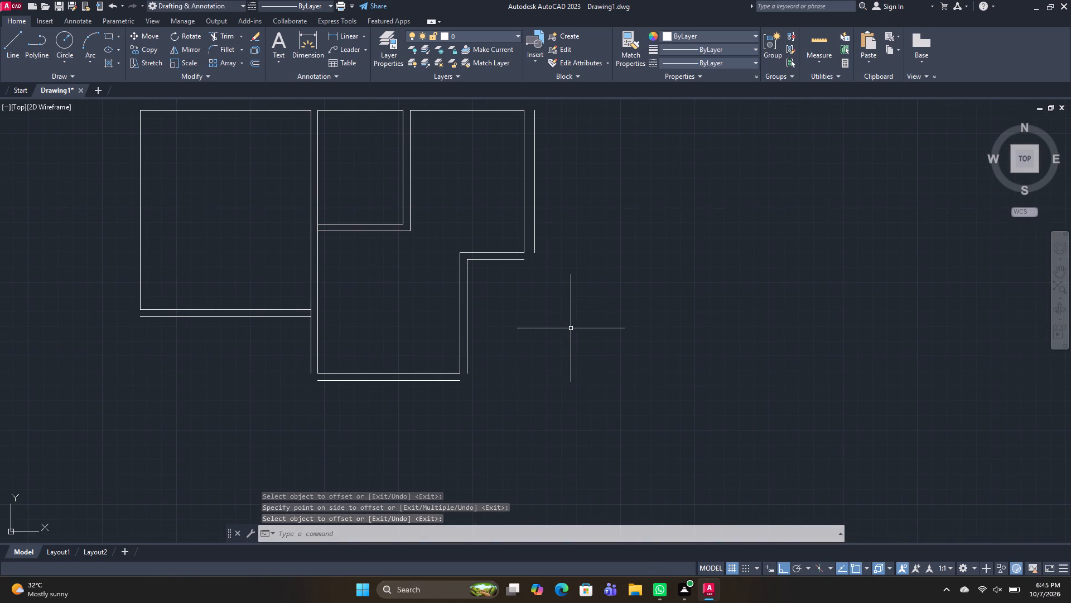
text(O)
key(space)
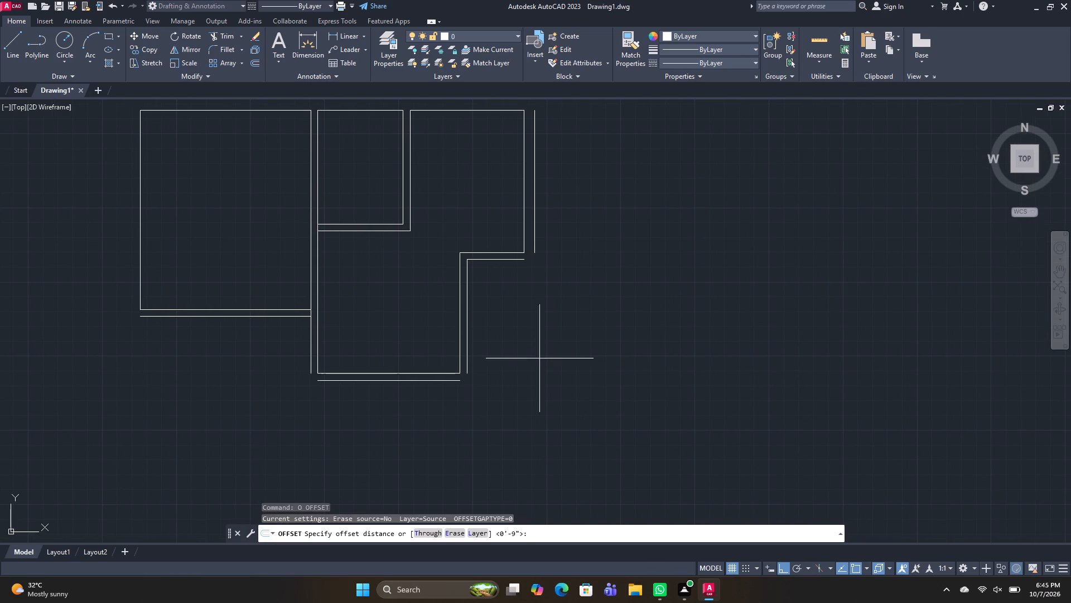
text(8')
key(space)
click(467, 347)
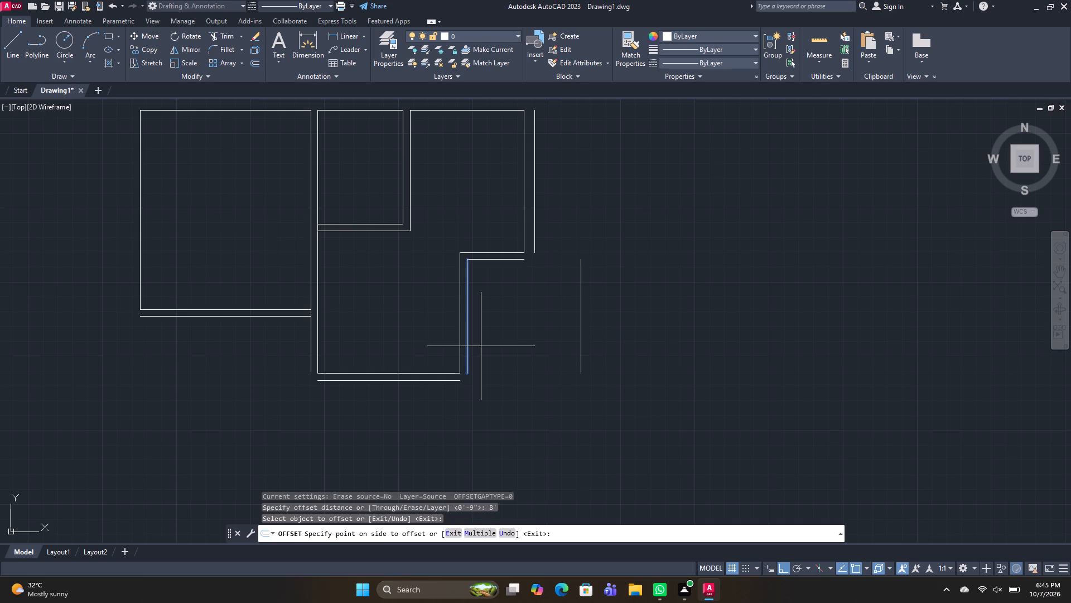
click(518, 345)
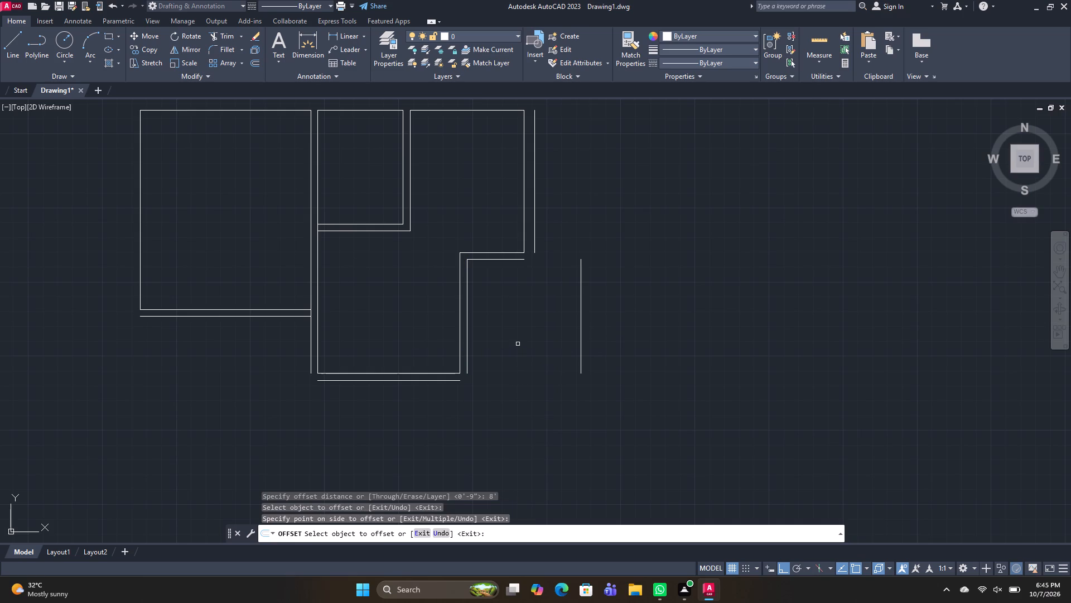
key(space)
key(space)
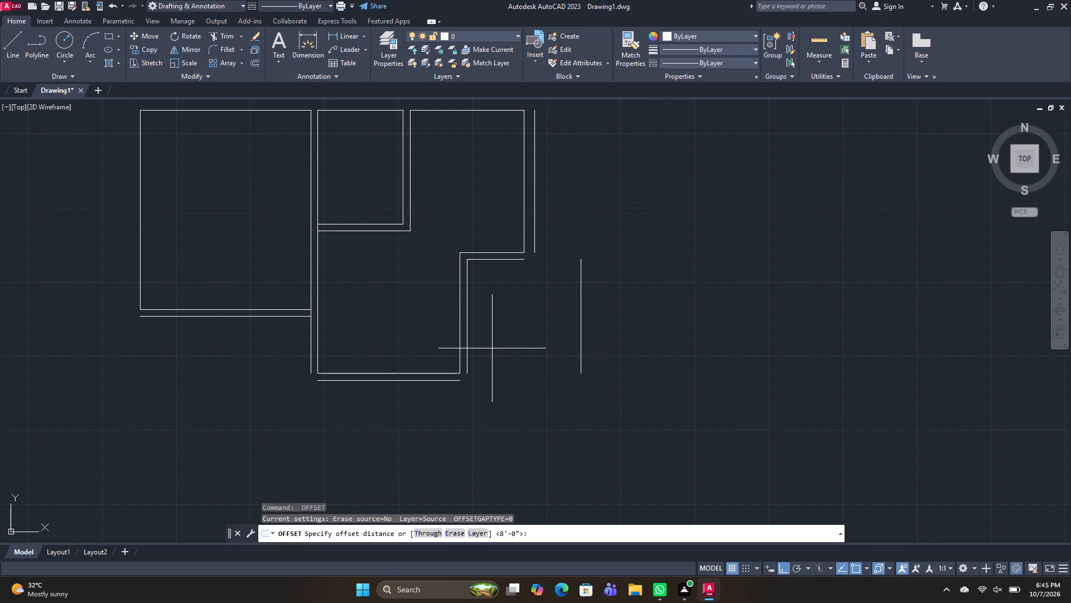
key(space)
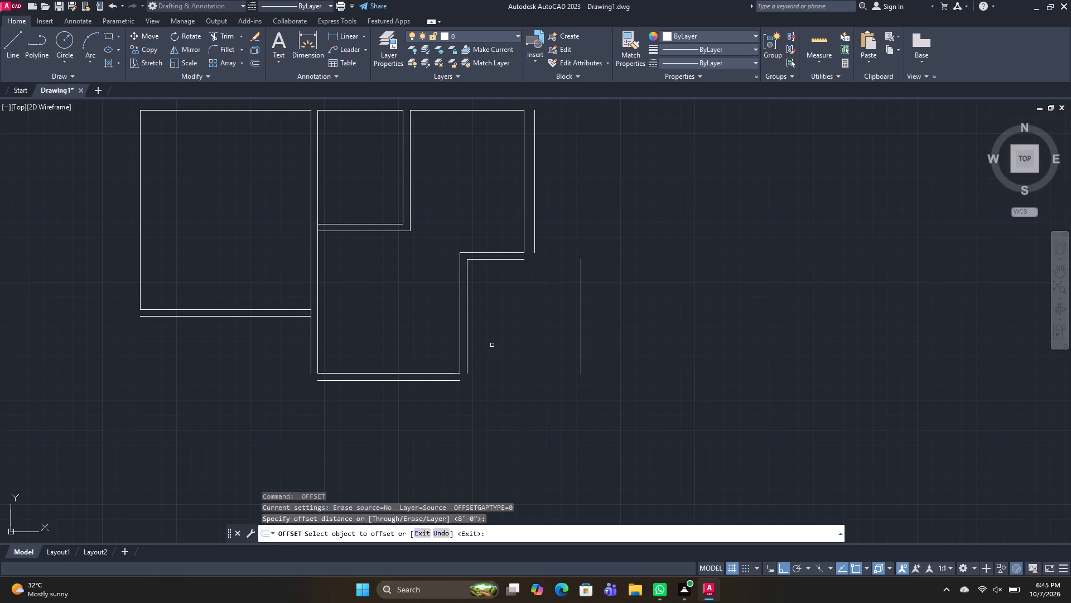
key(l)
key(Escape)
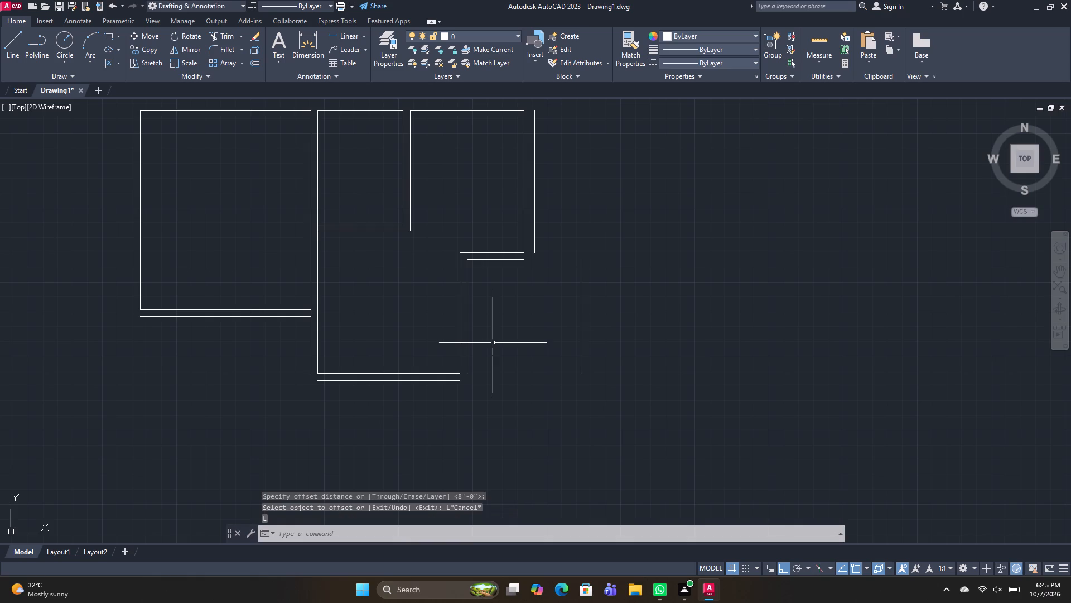
Offset the lower line of the 8' by 10' room's bottom wall downward by 5'.
text(O)
key(space)
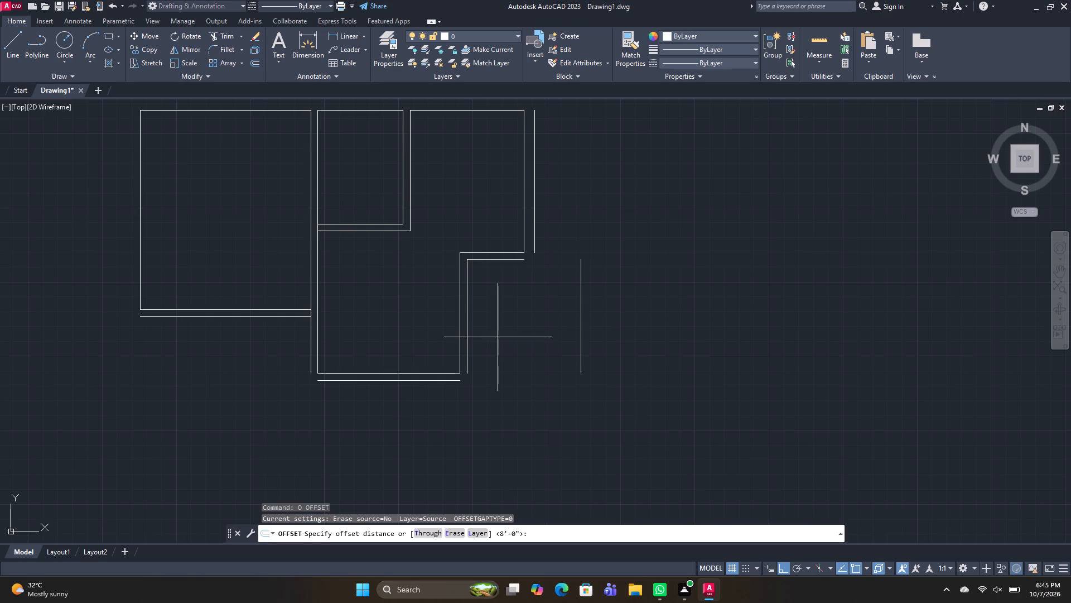
key(5)
key(apostrophe)
key(Return)
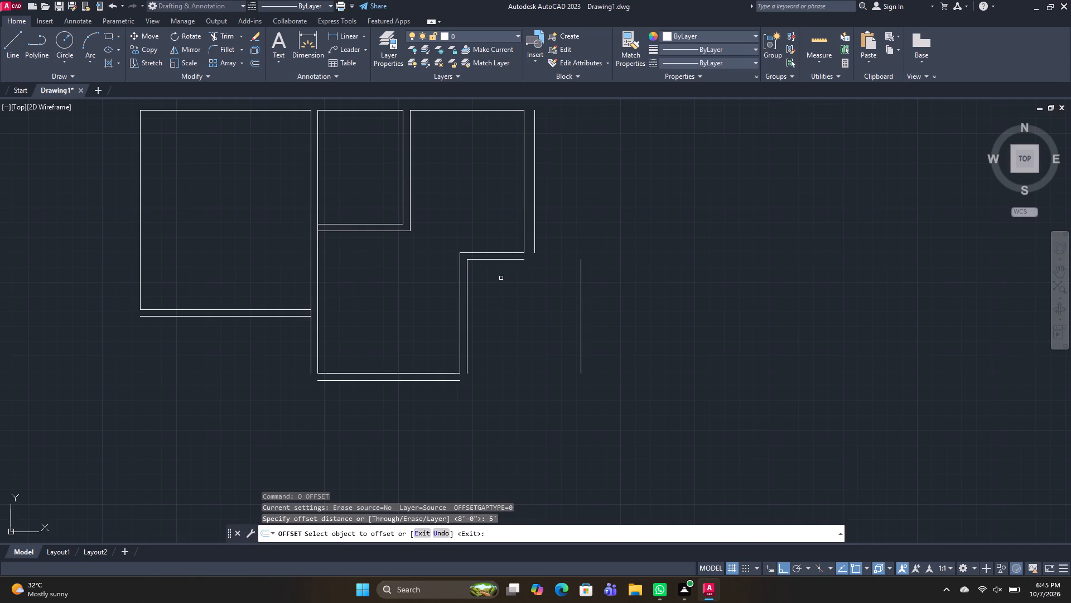
click(503, 257)
click(505, 259)
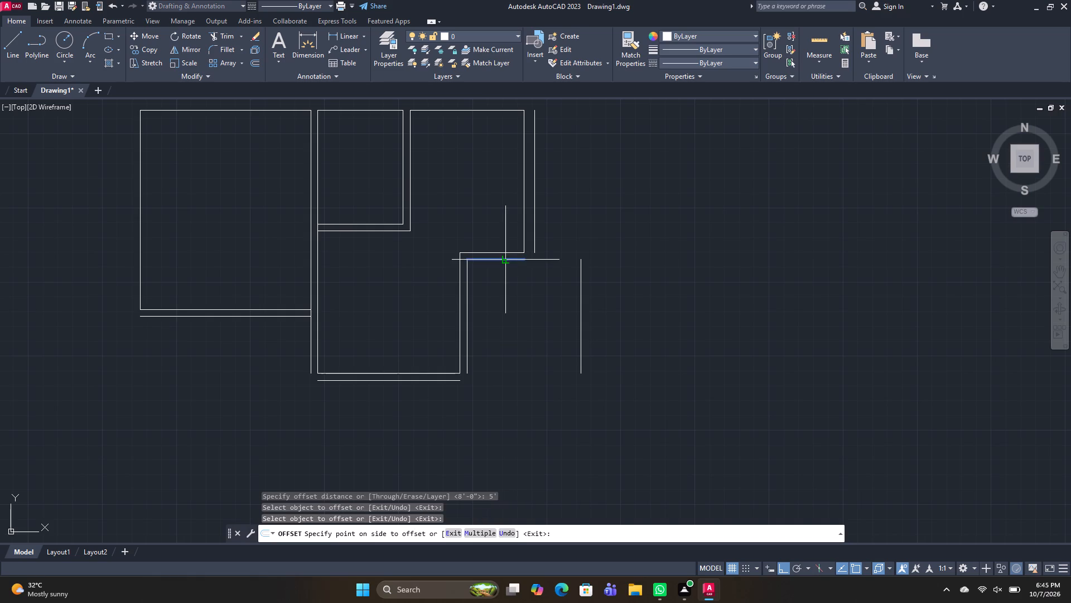
click(506, 346)
key(space)
Extend the new bottom line to the 8' offset line and trim that line's excess below it to form the corner.
text(TR)
key(space)
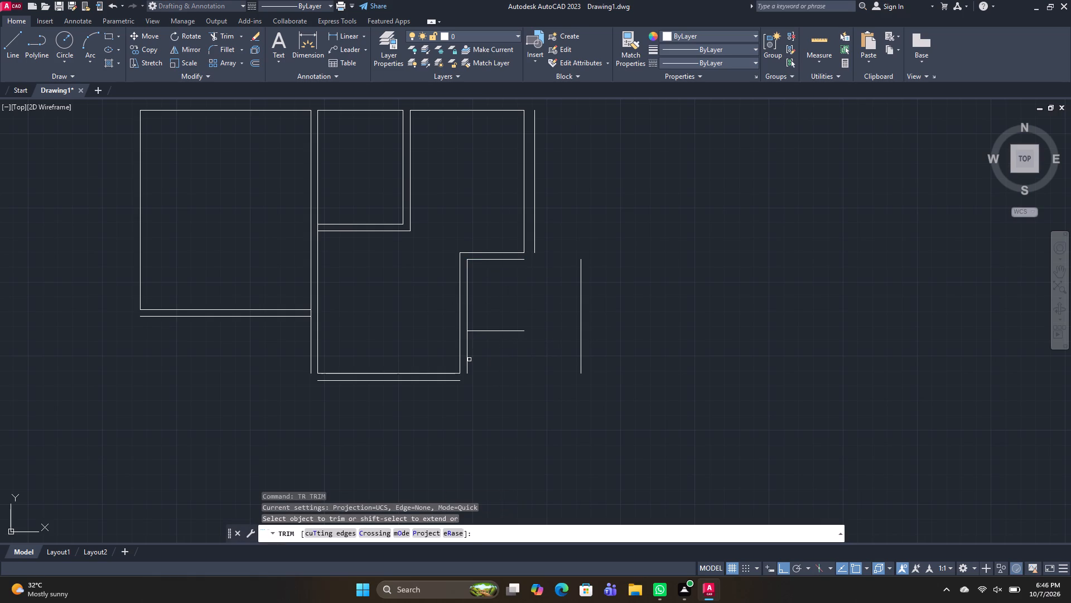
shift+click(505, 331)
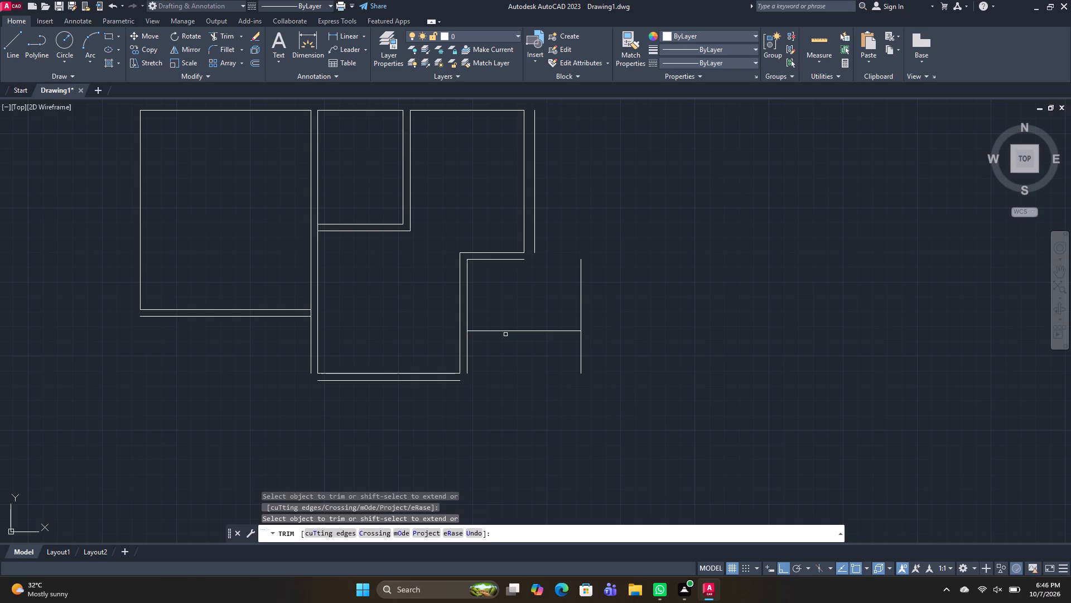
drag(601, 350, 558, 358)
key(space)
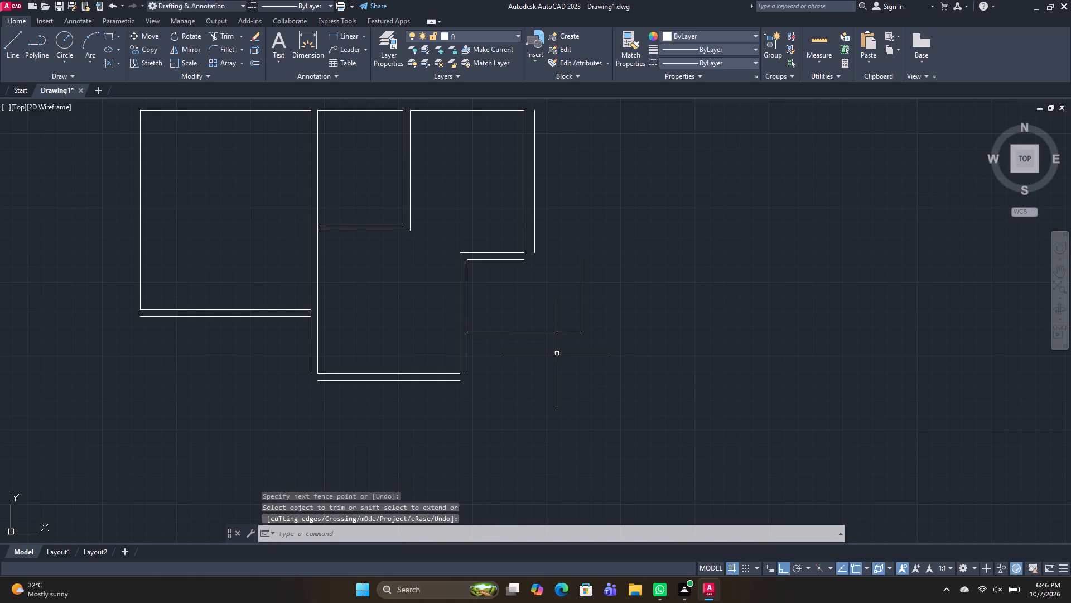
Offset the bottom side of the new 8' by 5' room downward by 6".
key(o)
key(space)
text(6)
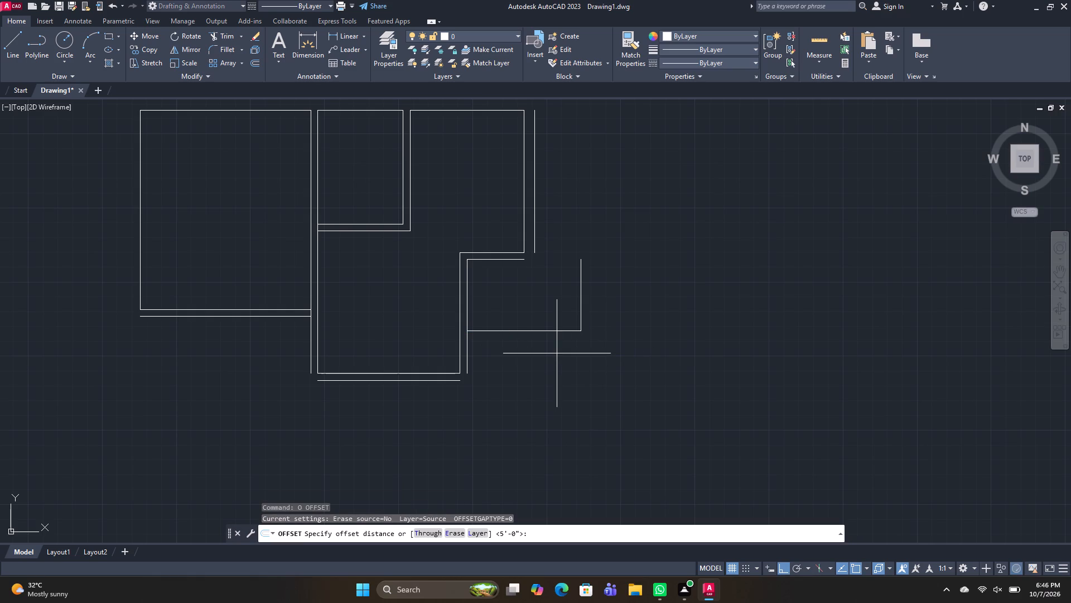
key(shift+quotedbl)
key(Return)
click(548, 331)
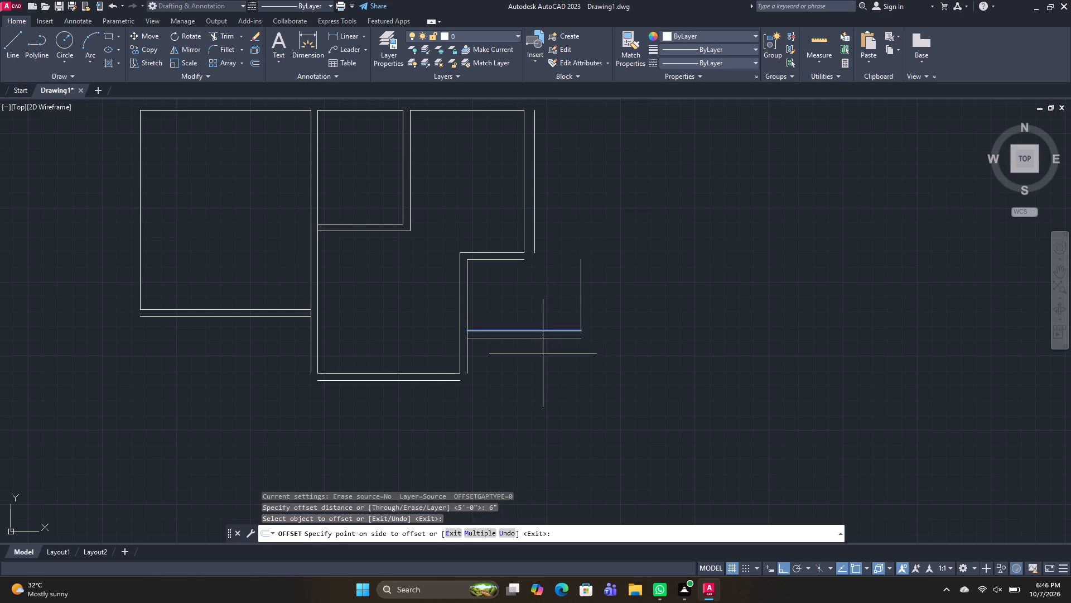
click(541, 360)
key(space)
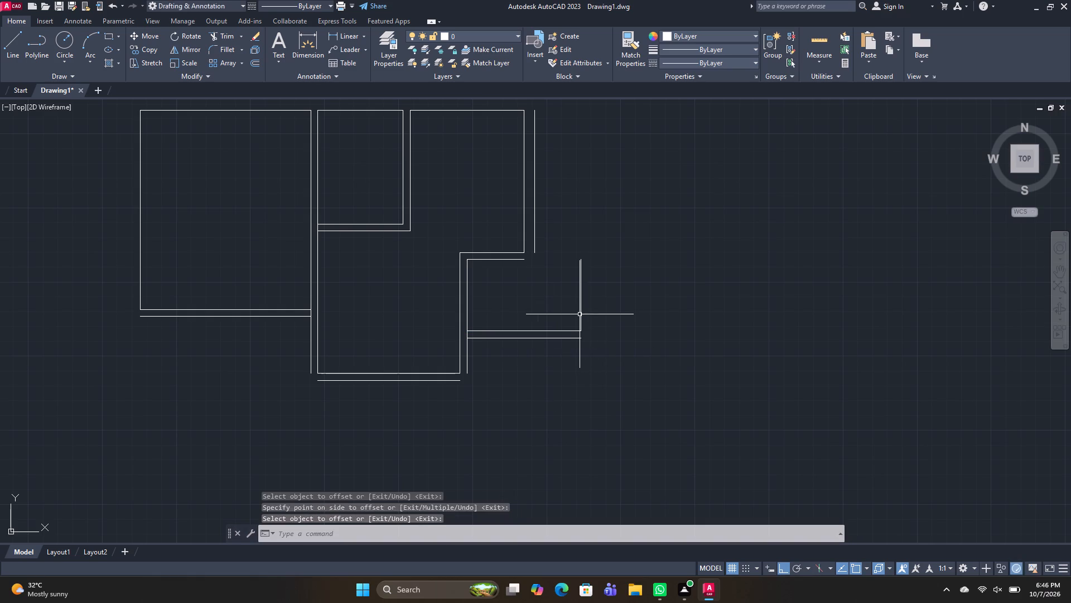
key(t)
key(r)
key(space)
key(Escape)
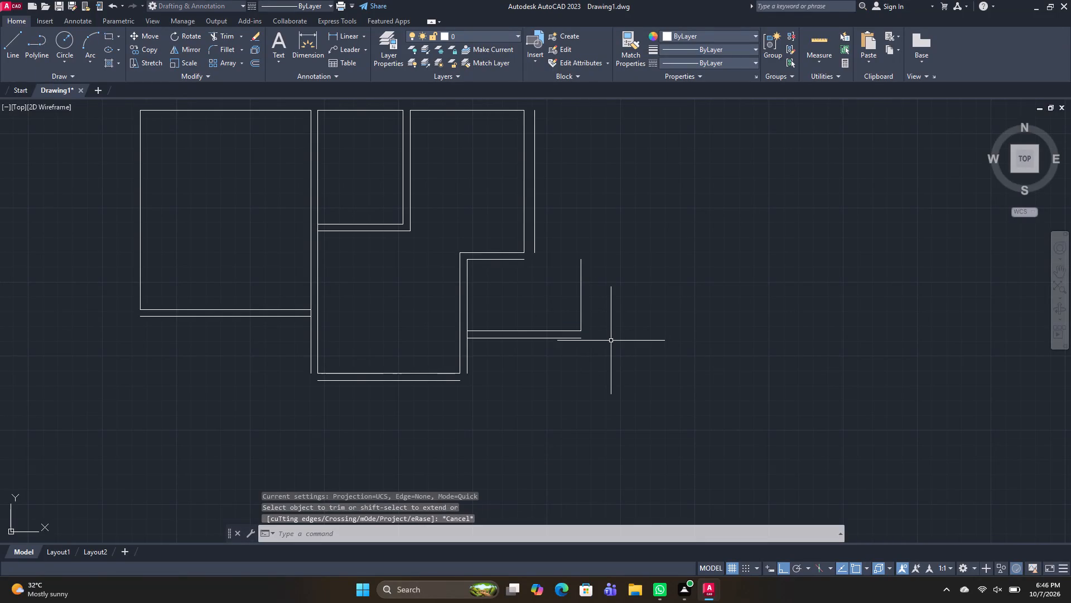
Offset the right side of the 8' by 5' room outward by 9".
text(O 9")
key(Return)
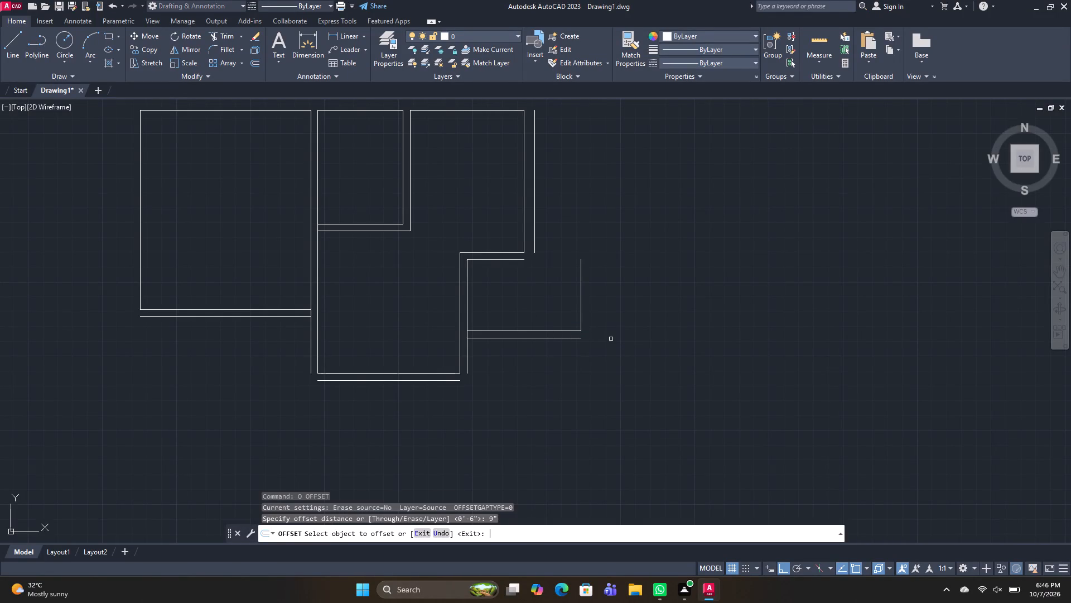
click(582, 307)
click(625, 306)
key(space)
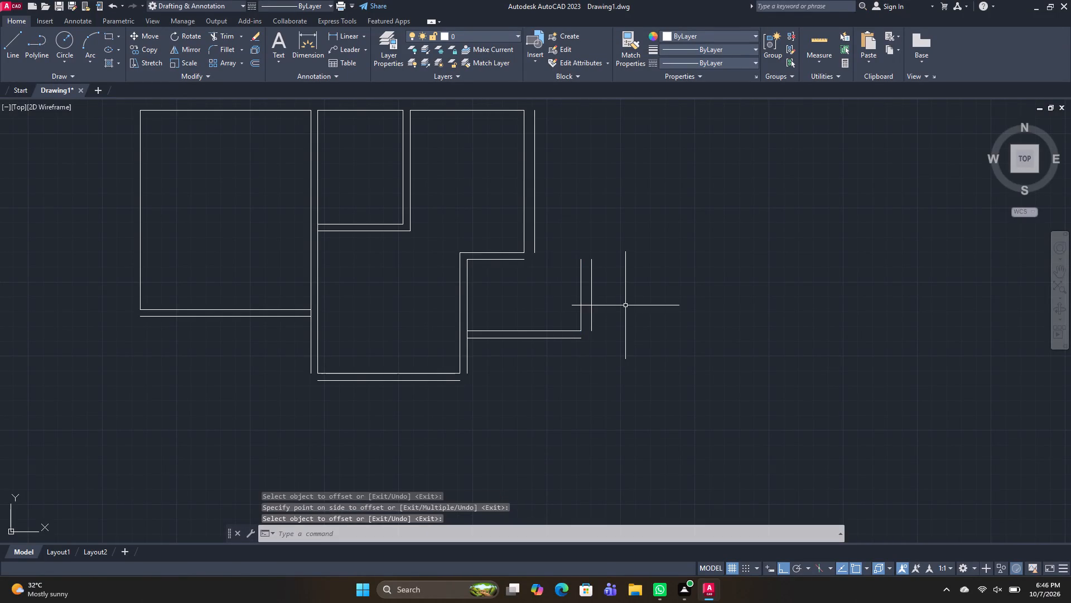
Extend the top line of the 8' by 5' room to its right side, closing the room outline.
key(t)
text(R)
key(space)
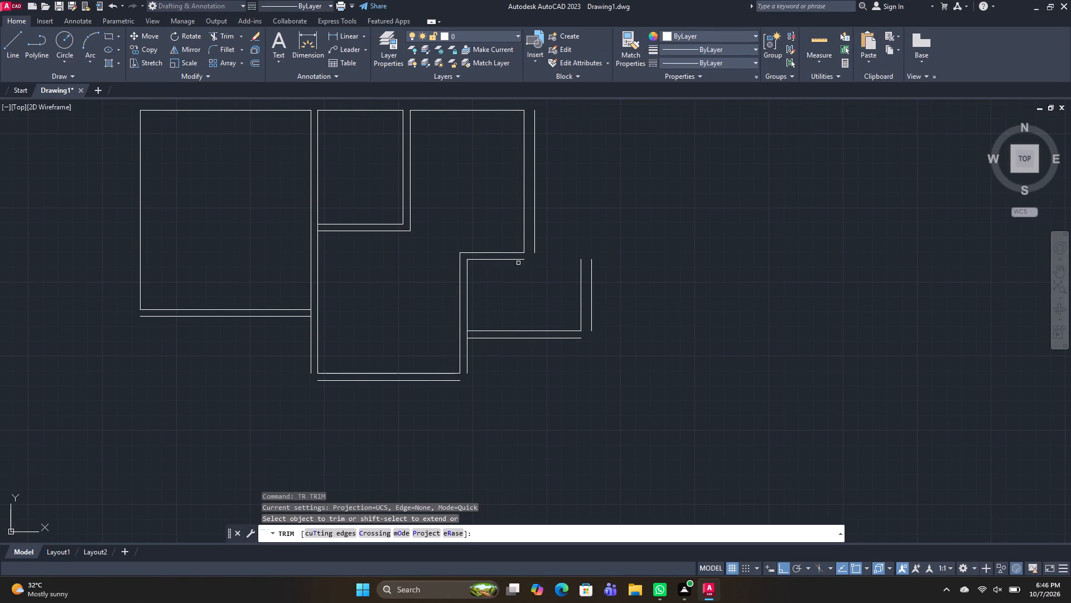
shift+click(518, 259)
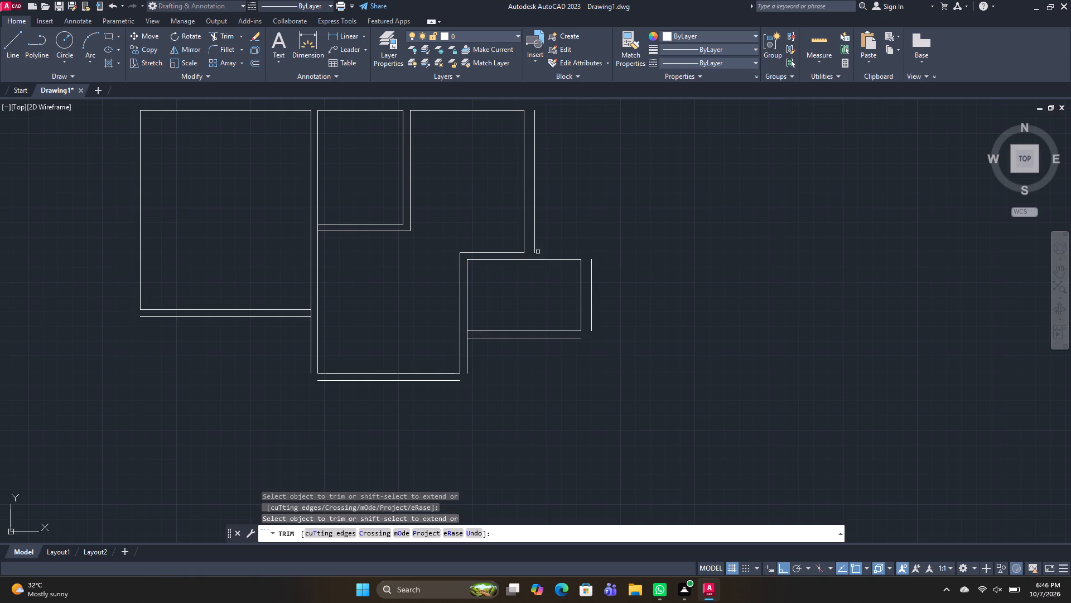
key(space)
key(space)
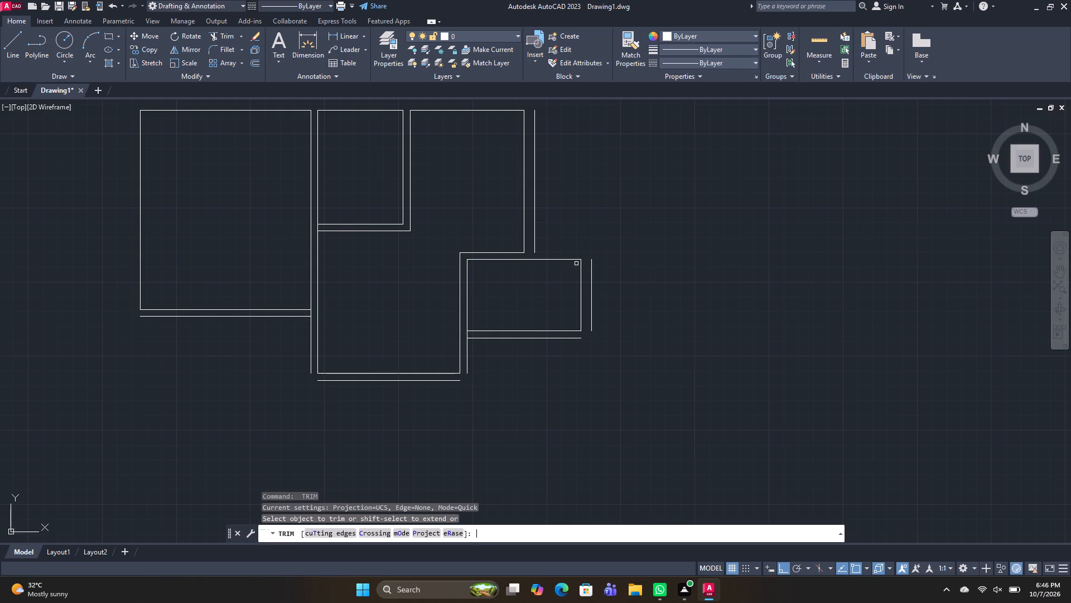
key(Escape)
Offset the top side of the 8' by 5' room upward by 9".
key(o)
key(space)
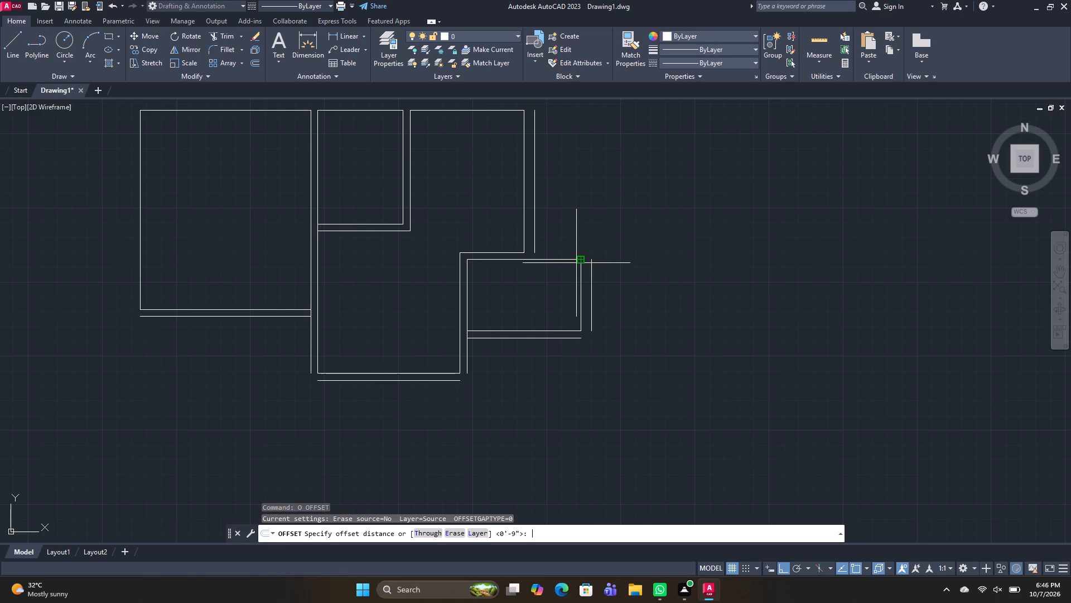
key(Return)
click(549, 260)
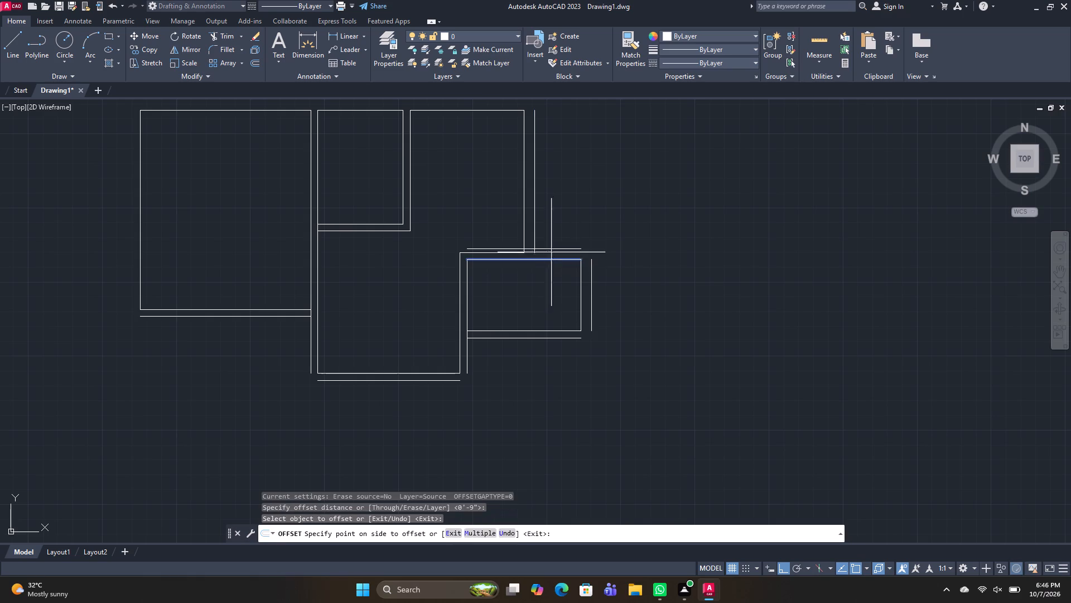
click(556, 233)
key(space)
Trim the new 9" offset line and the 8' by 10' room's outer right wall line so they meet in a corner.
text(TR)
key(space)
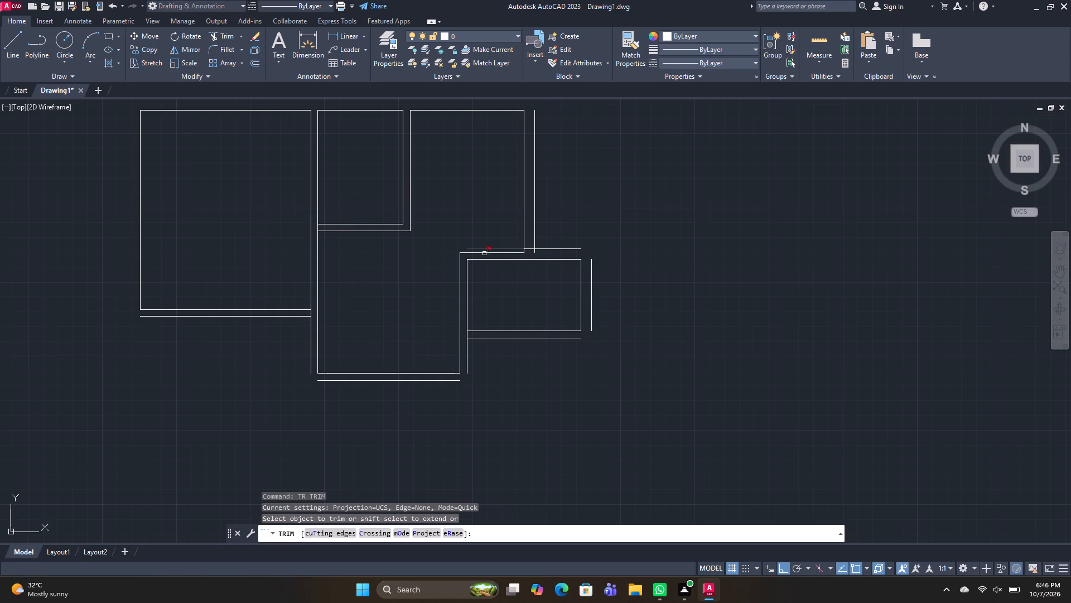
click(486, 248)
scroll(531, 252, up, 1)
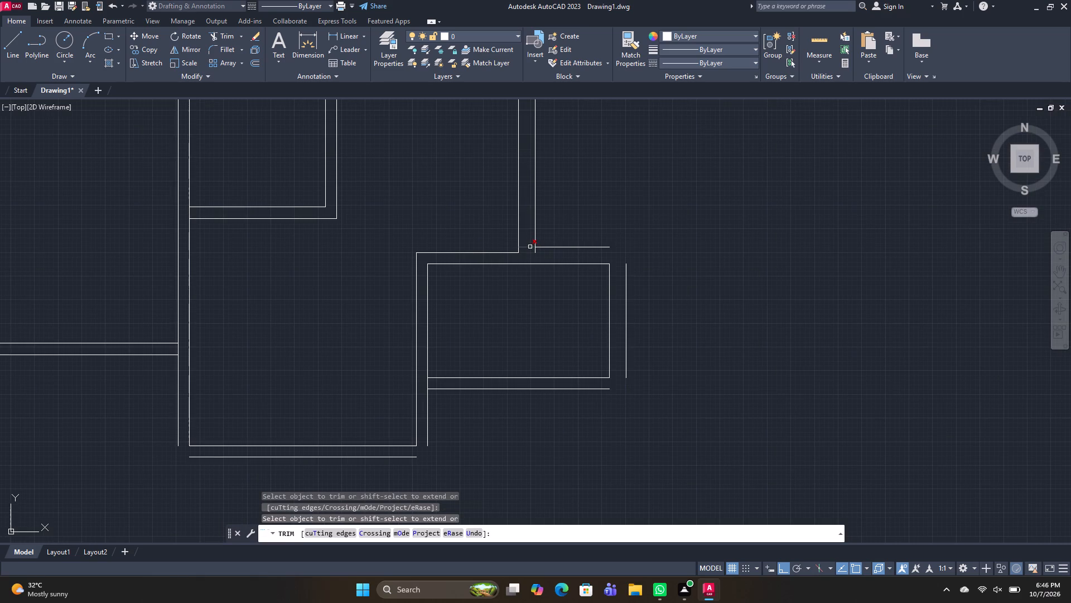
click(530, 246)
click(536, 251)
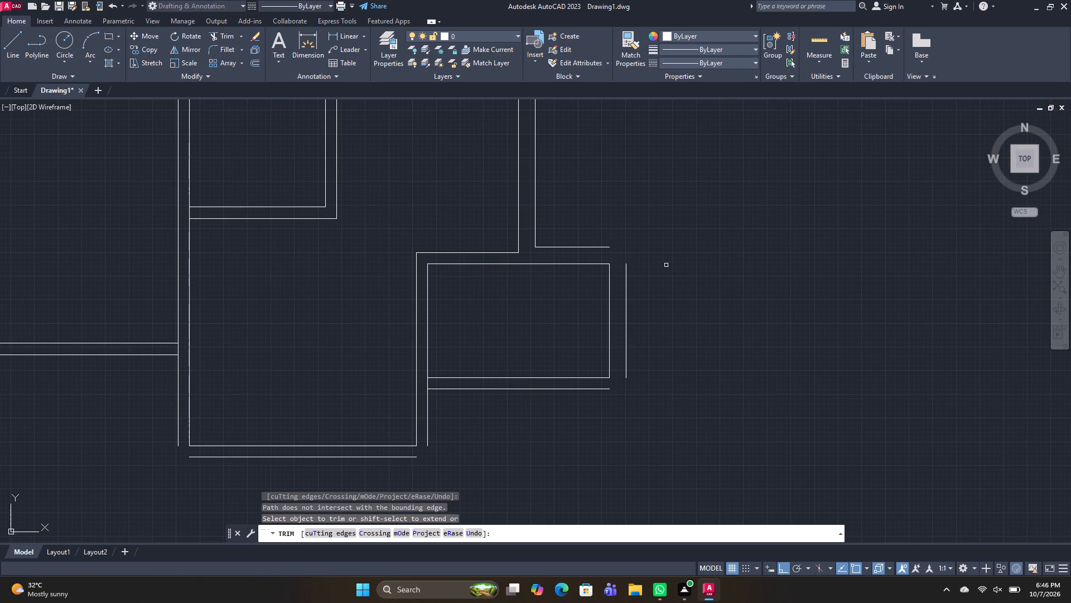
Trim the short wall segment between the two bottom wall lines of the 8' by 5' room at the 10' by 10' room's right wall.
scroll(672, 263, down, 2)
scroll(544, 318, up, 2)
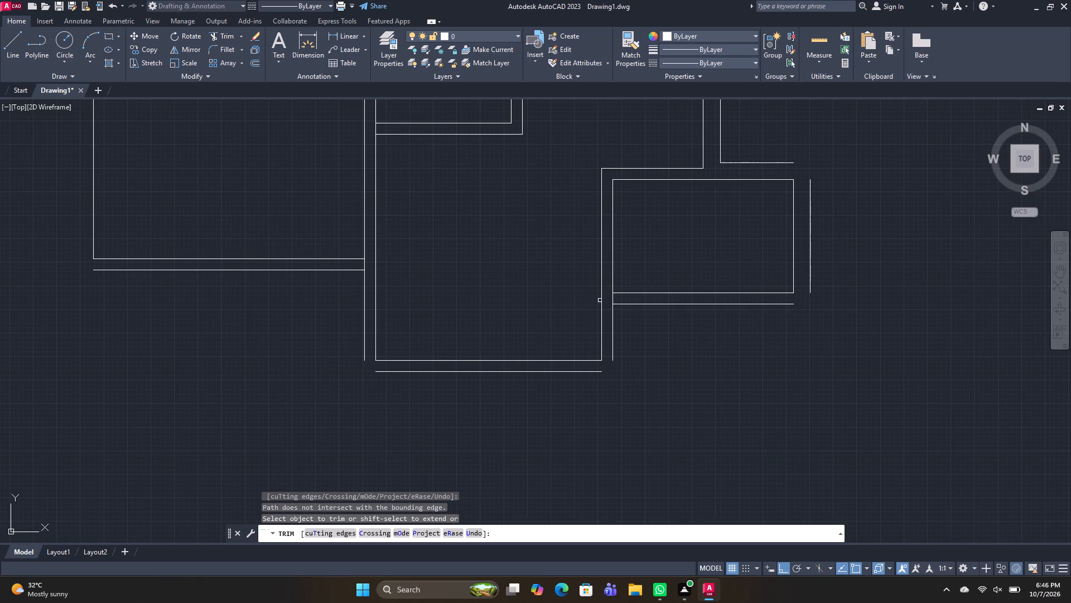
scroll(607, 303, up, 1)
click(616, 296)
key(space)
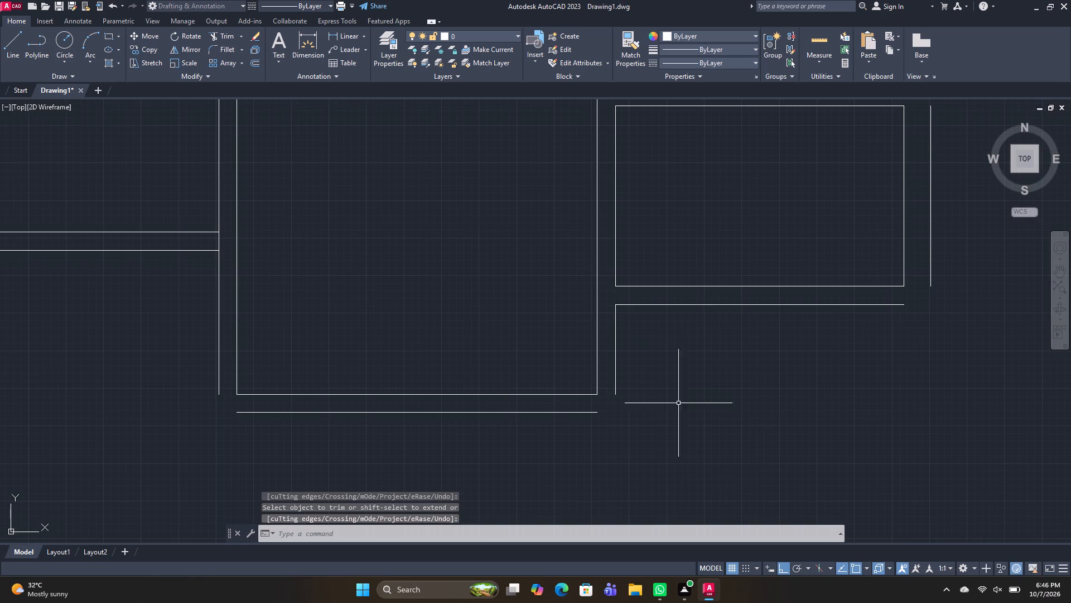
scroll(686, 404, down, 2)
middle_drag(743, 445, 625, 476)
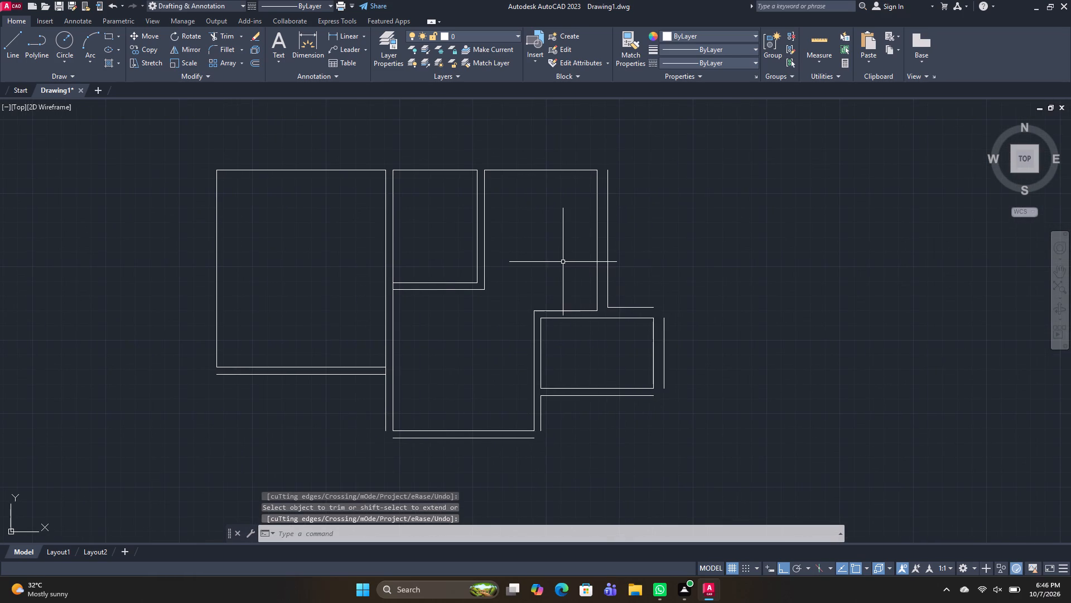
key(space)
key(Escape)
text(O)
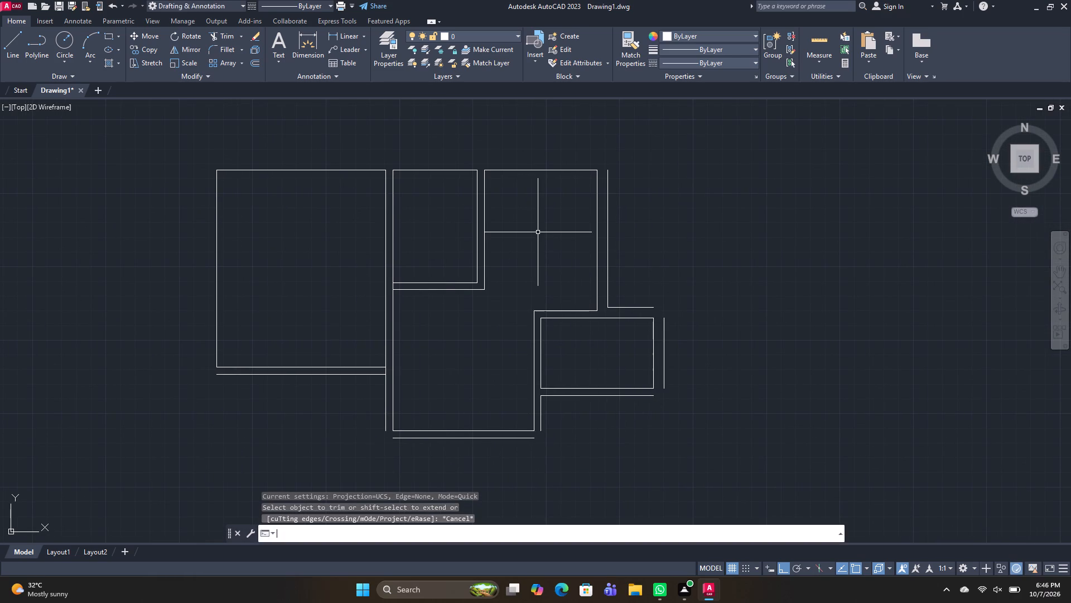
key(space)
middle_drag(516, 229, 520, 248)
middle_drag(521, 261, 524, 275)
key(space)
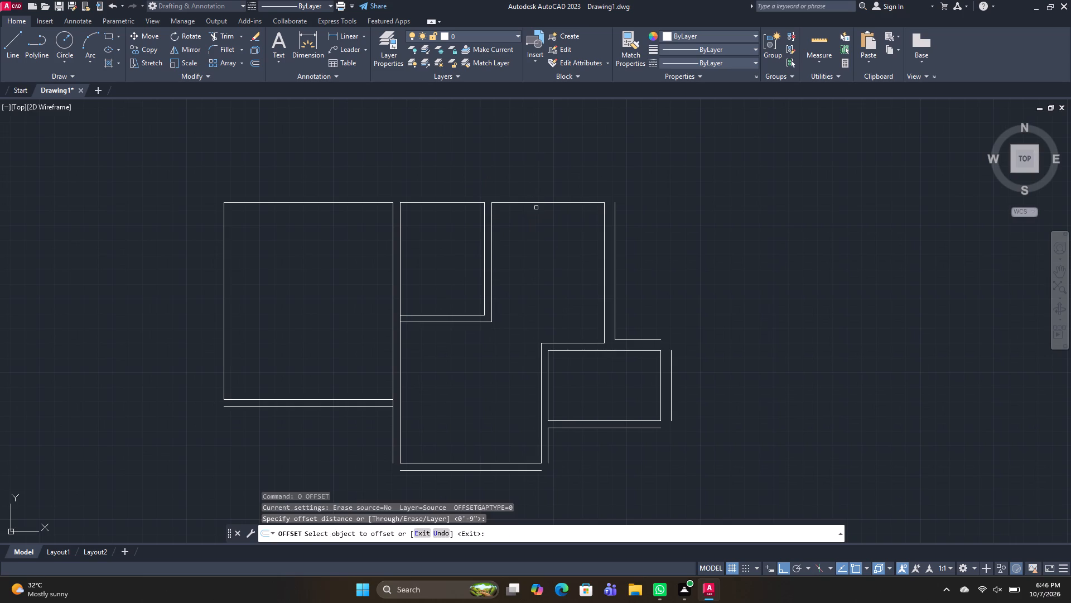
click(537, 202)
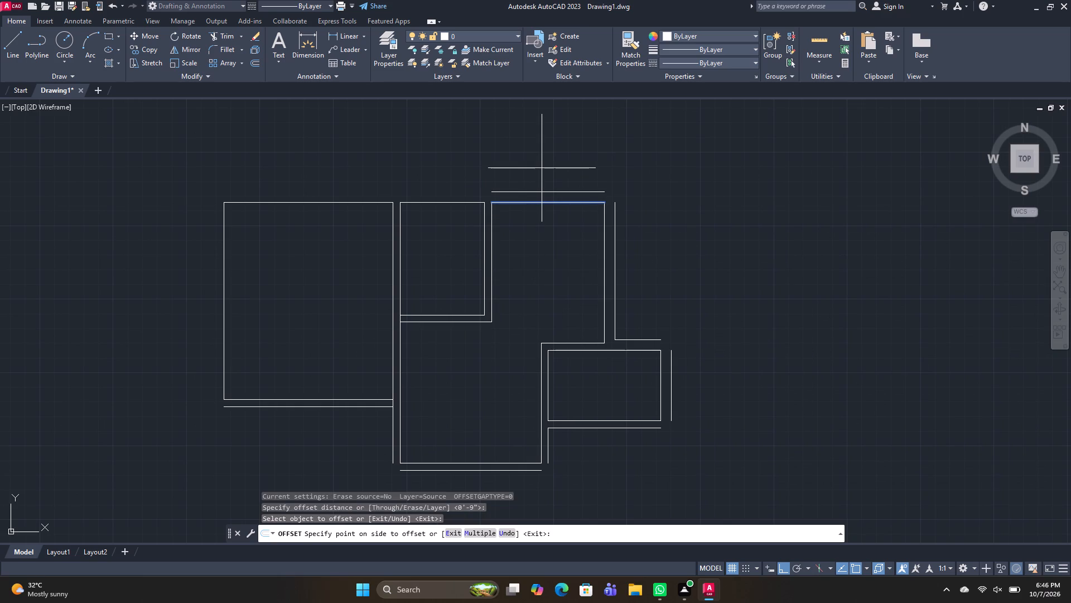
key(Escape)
Offset the top side of the 8' by 10' room upward by 6".
key(o)
key(space)
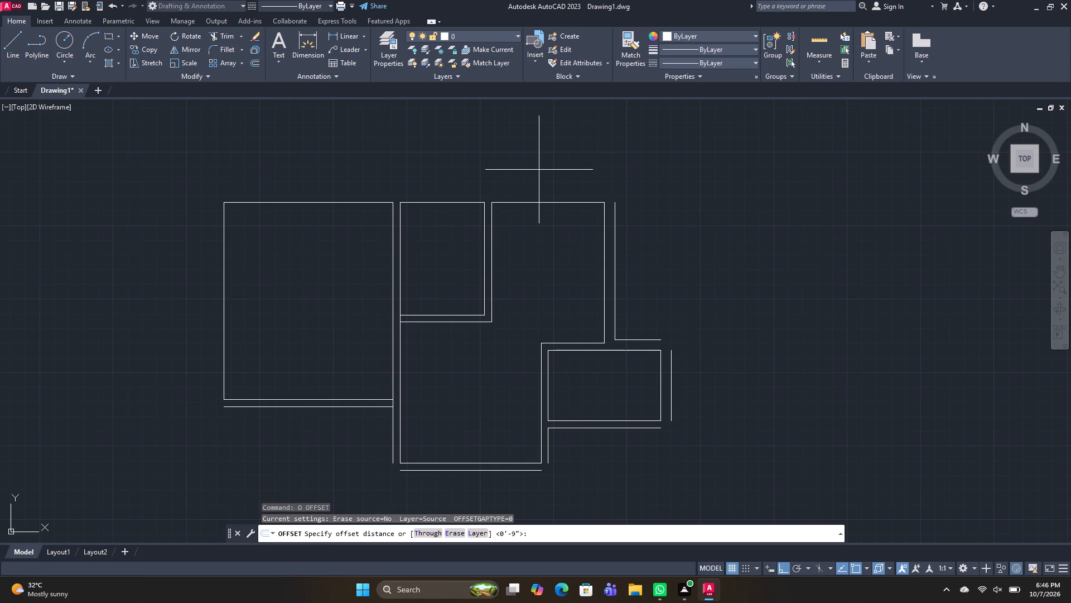
key(6)
key(shift+quotedbl)
key(Return)
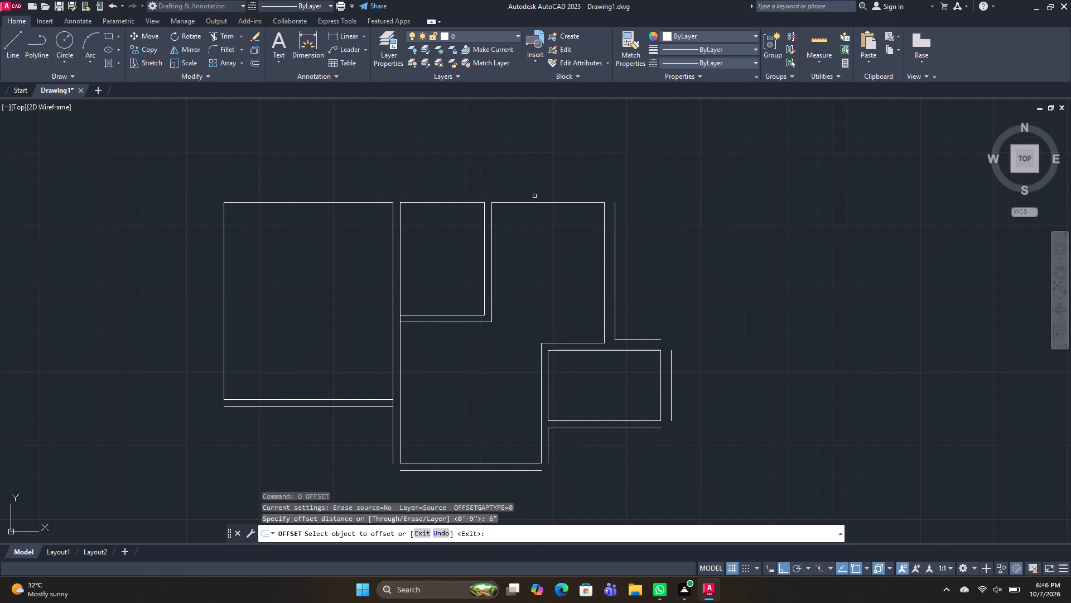
drag(534, 203, 533, 198)
click(533, 174)
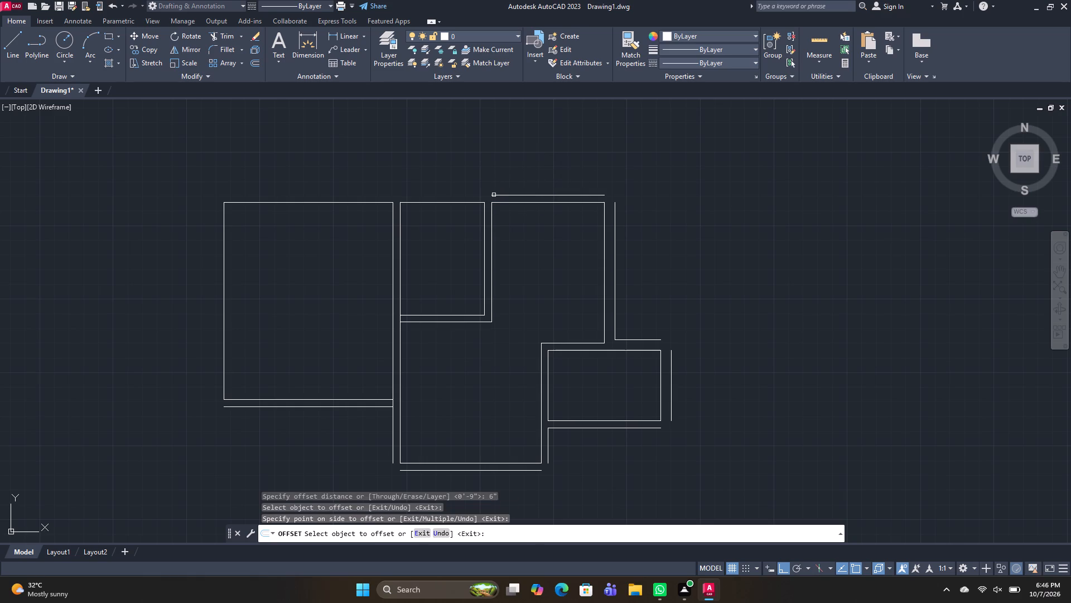
key(space)
Offset the top side of the 6' by 8' room upward by 9".
key(space)
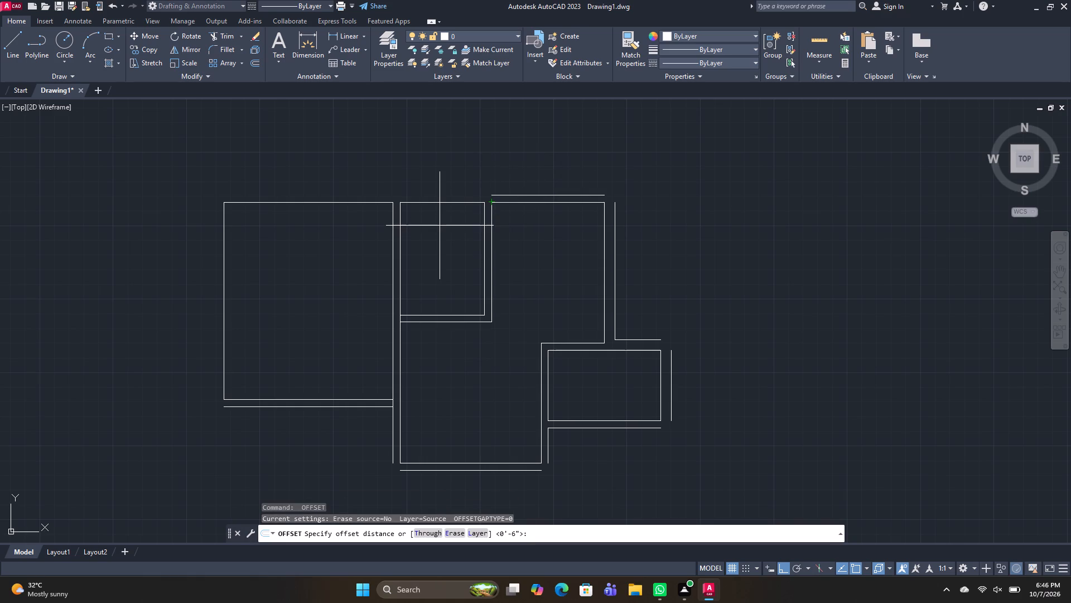
key(9)
key(shift+quotedbl)
key(Return)
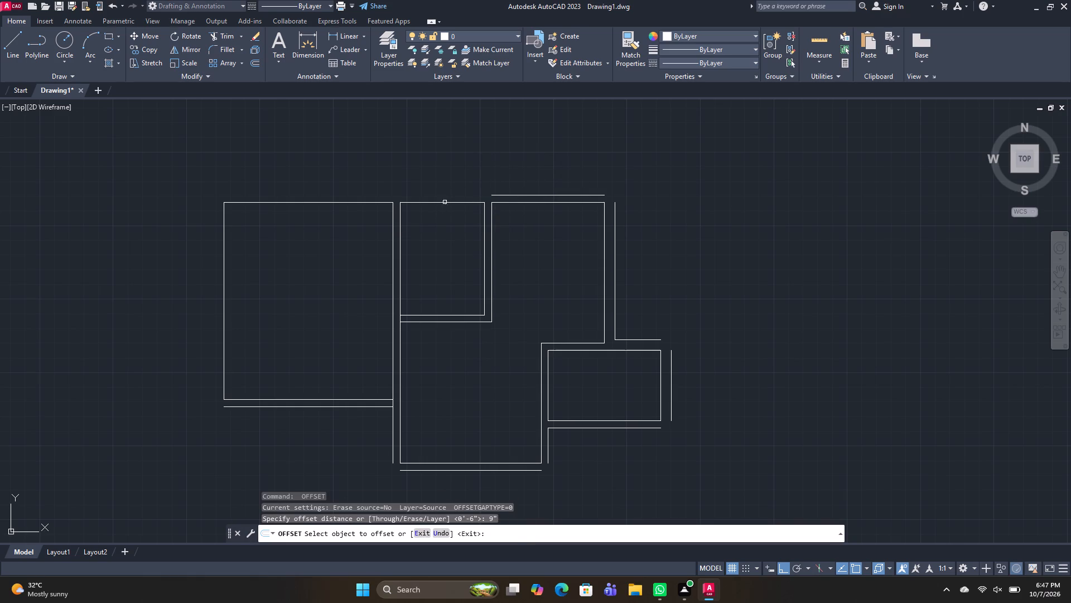
click(445, 202)
click(452, 162)
key(space)
Offset the top side of the 12' by 14' room upward by 6".
key(space)
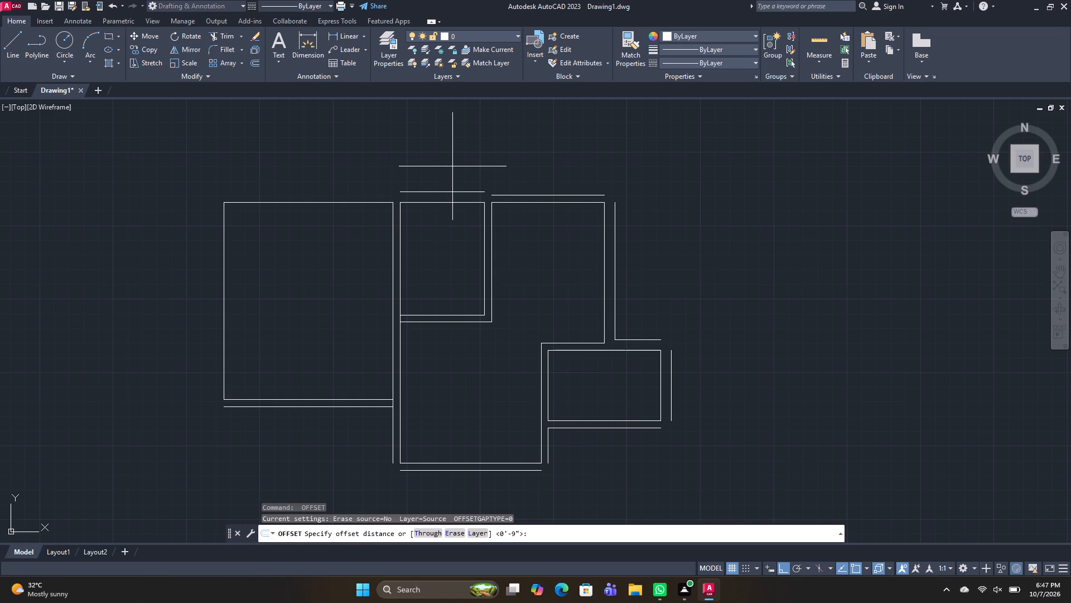
text(6")
key(Return)
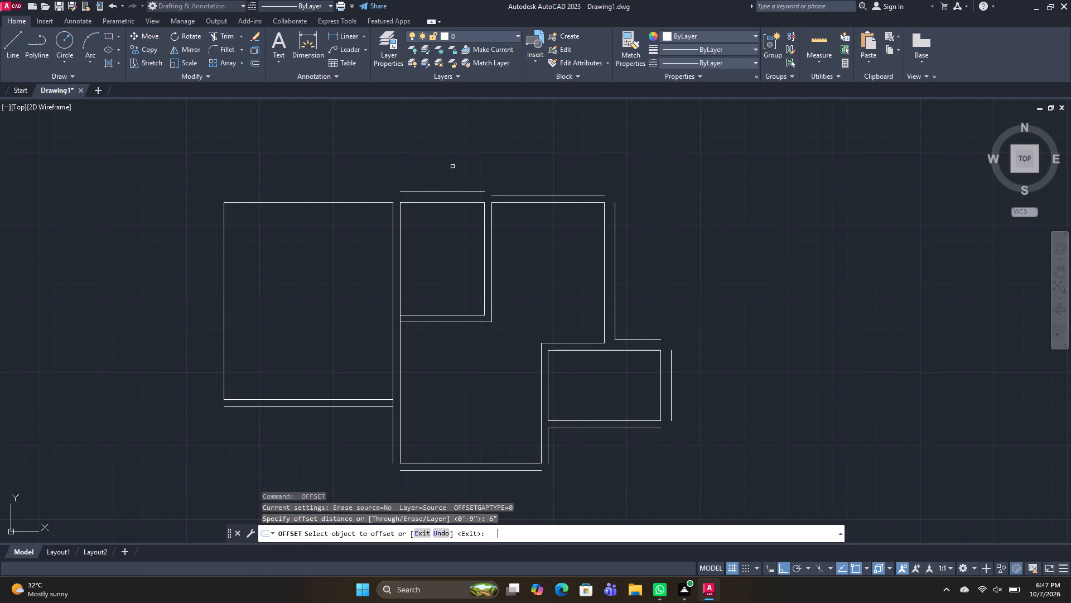
drag(347, 203, 347, 197)
click(350, 165)
key(space)
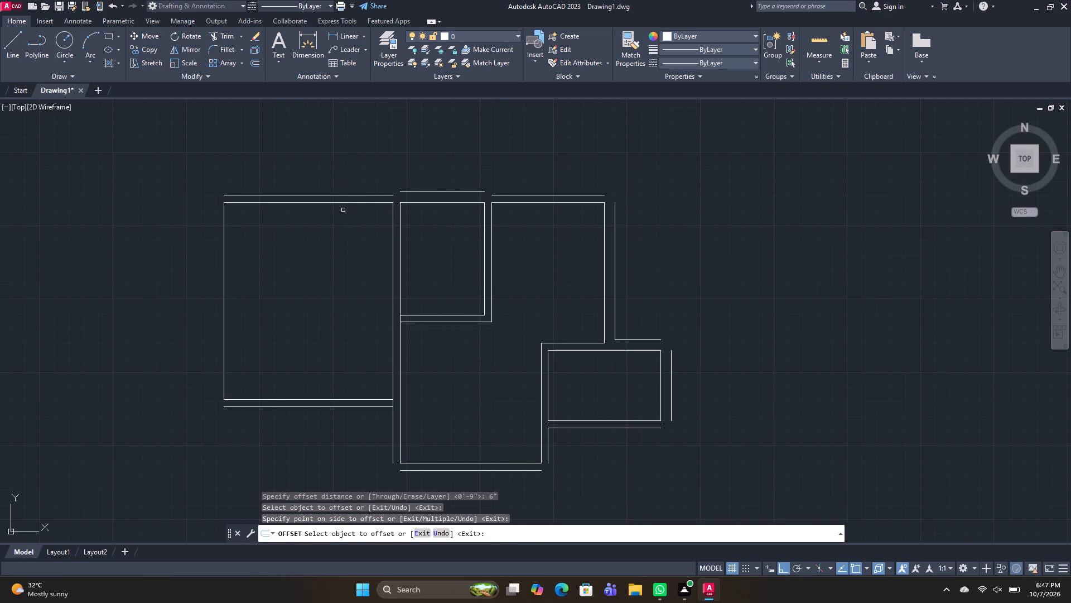
Offset the left side of the 12' by 14' room outward by 9".
key(space)
key(9)
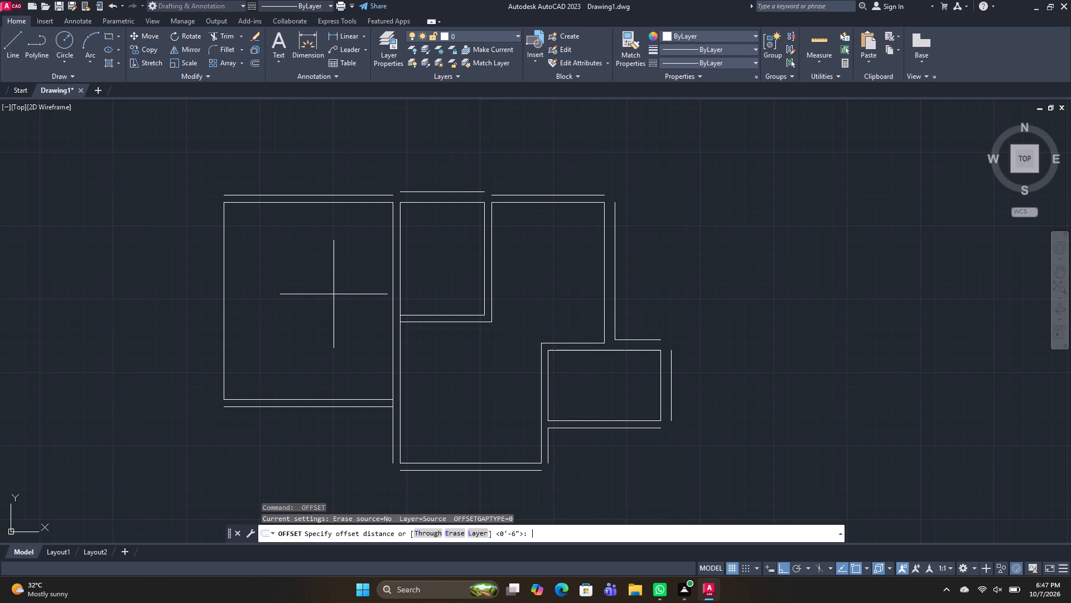
key(shift+quotedbl)
key(Return)
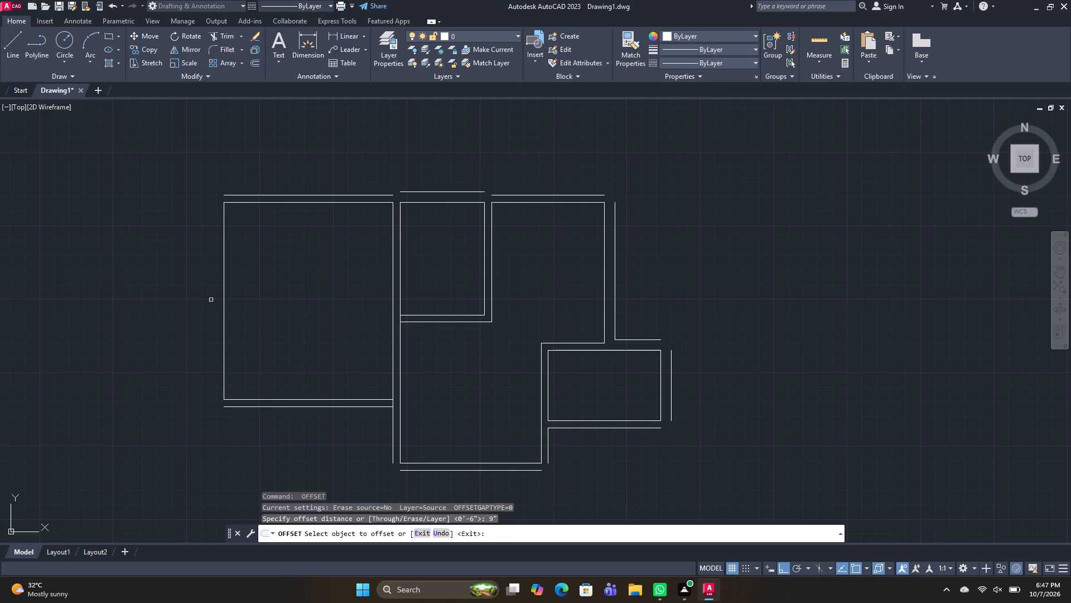
click(224, 298)
click(152, 296)
key(space)
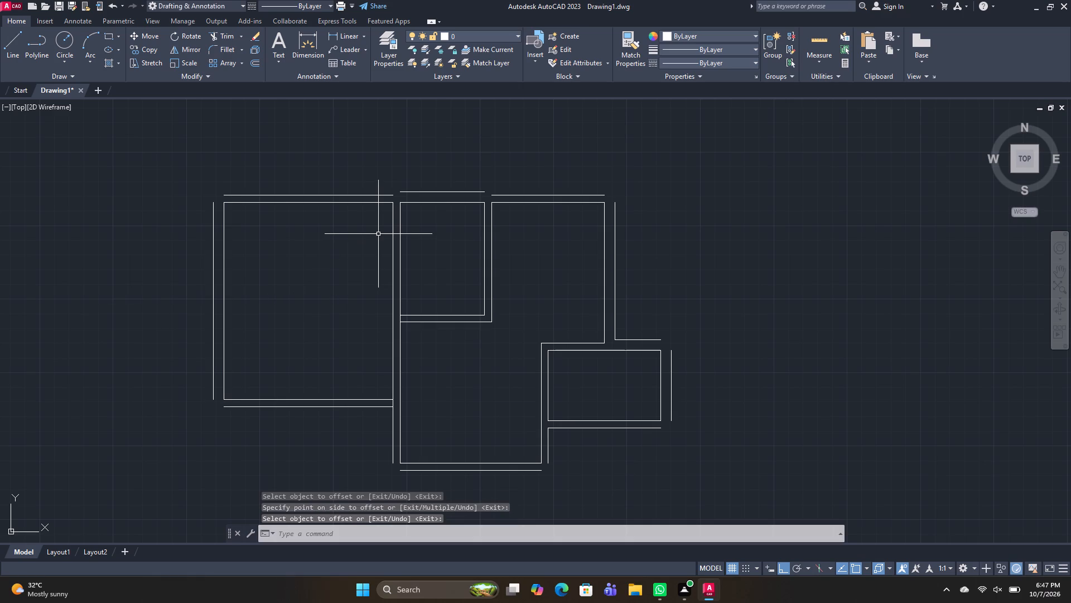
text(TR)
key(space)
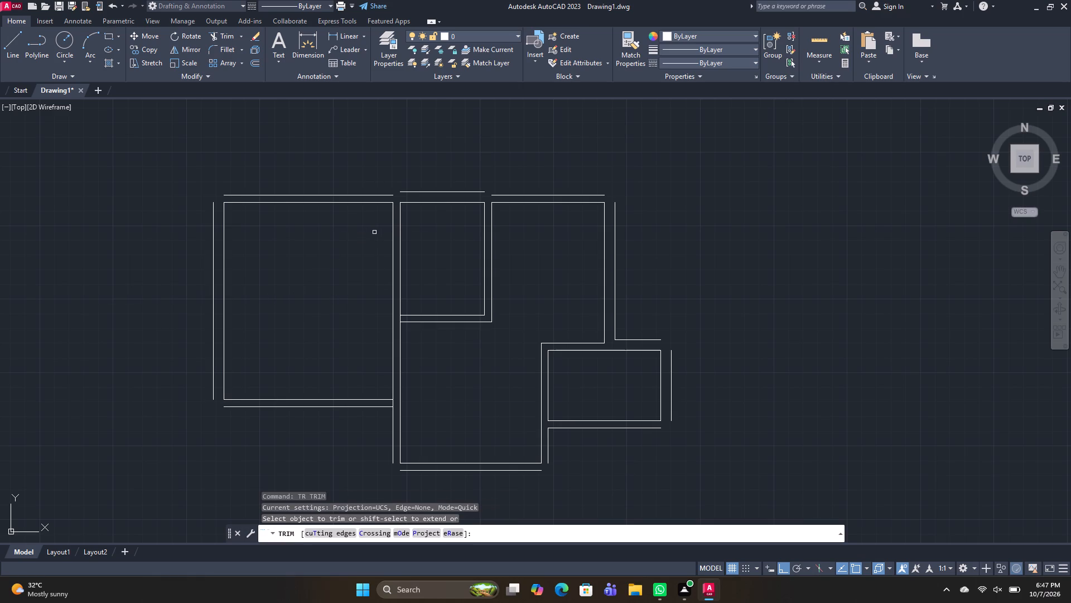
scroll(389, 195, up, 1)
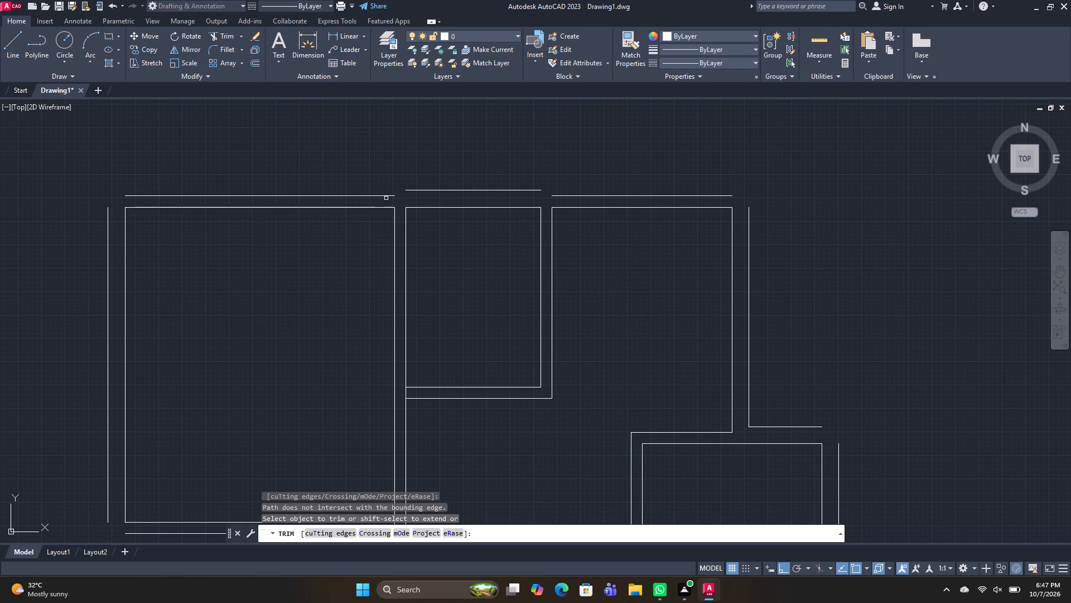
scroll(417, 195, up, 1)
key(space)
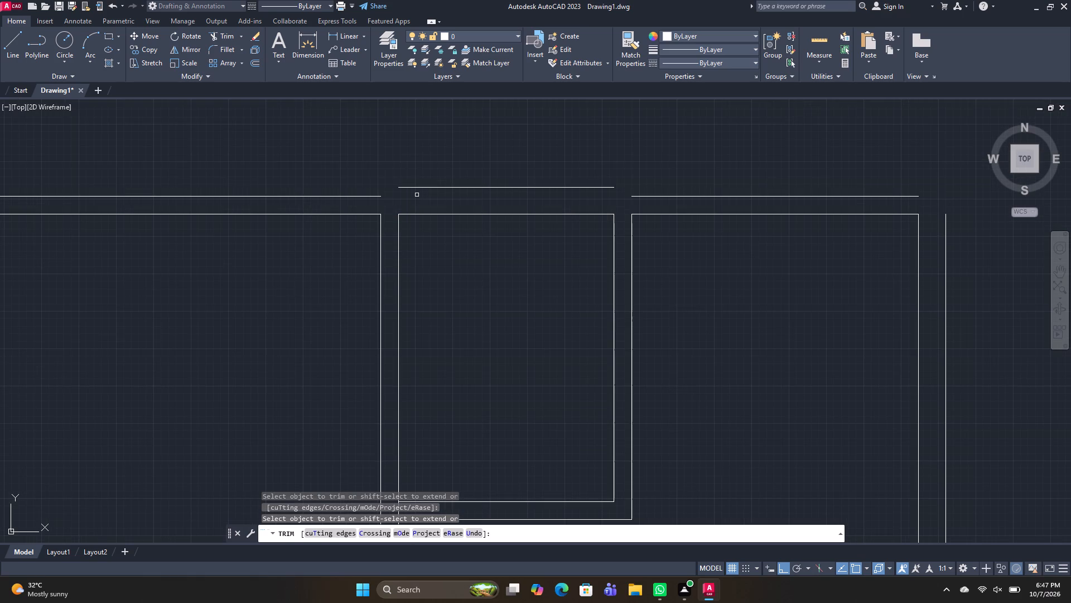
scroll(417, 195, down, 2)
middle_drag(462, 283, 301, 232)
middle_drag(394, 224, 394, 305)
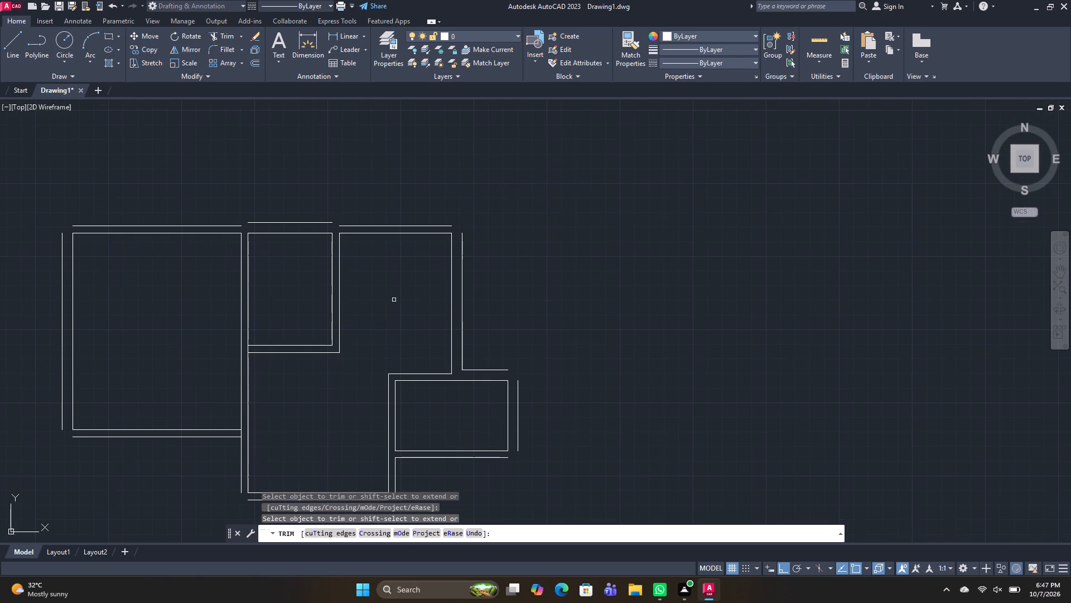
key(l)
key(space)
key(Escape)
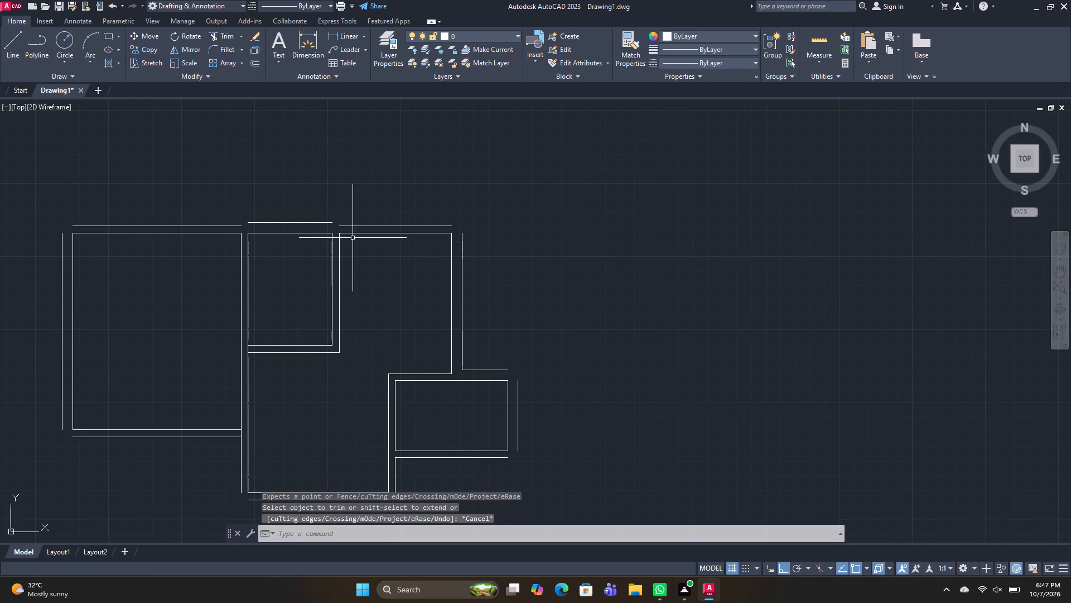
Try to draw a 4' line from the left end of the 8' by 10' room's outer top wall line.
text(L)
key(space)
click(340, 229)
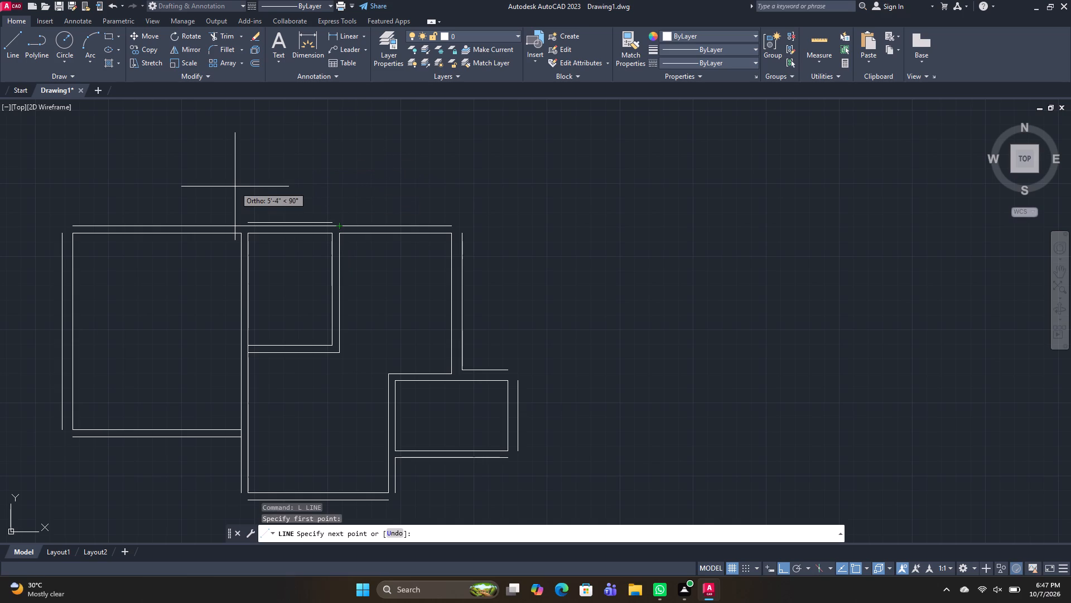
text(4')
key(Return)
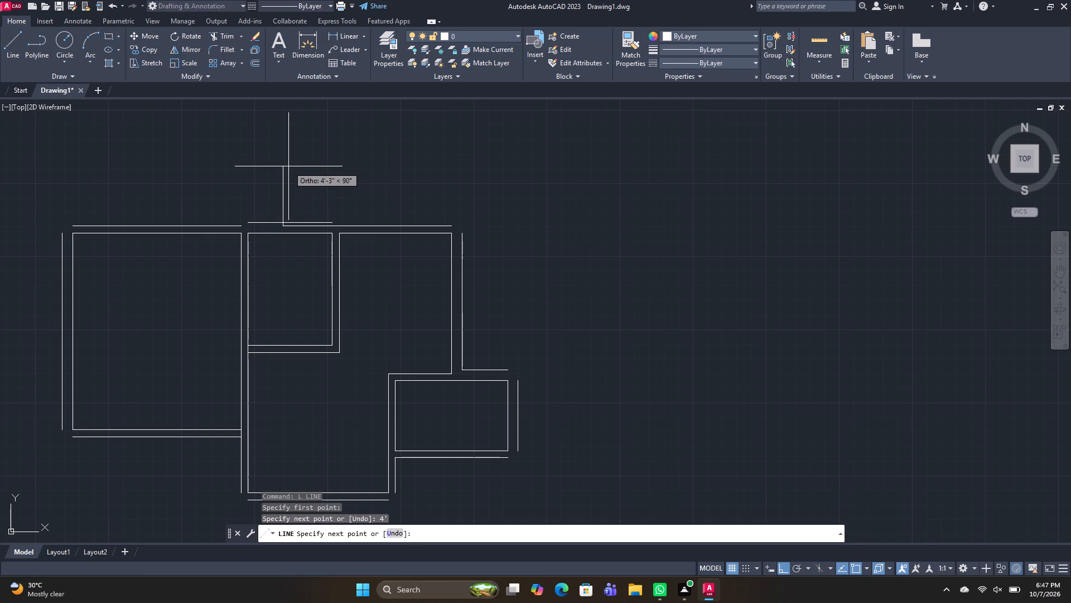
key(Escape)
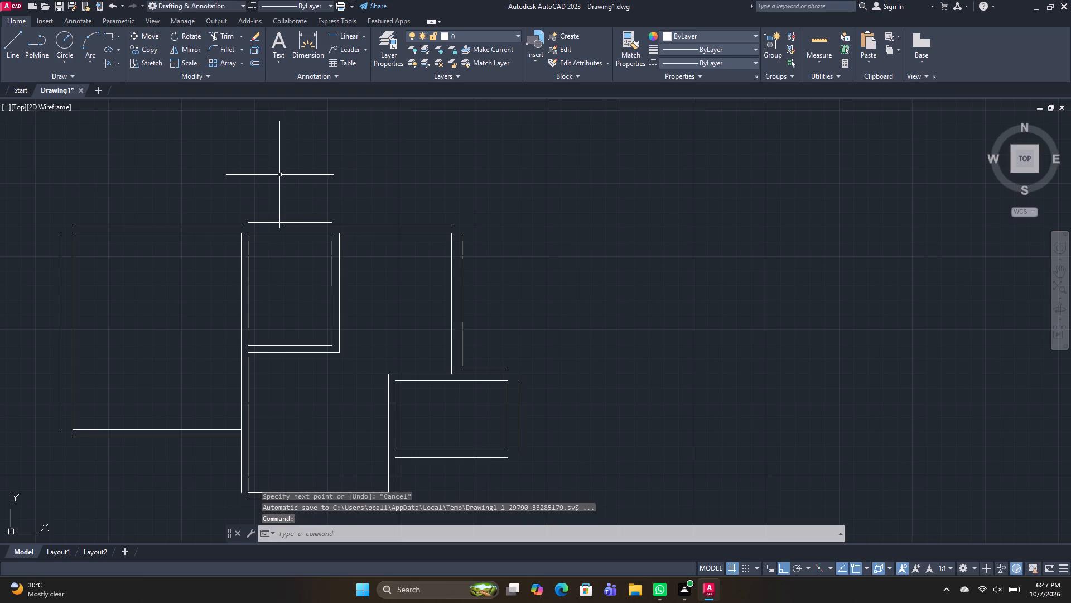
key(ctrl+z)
Draw a 7' by 4' room outline above the 8' by 10' room, starting at the left end of its outer top wall line.
key(l)
key(space)
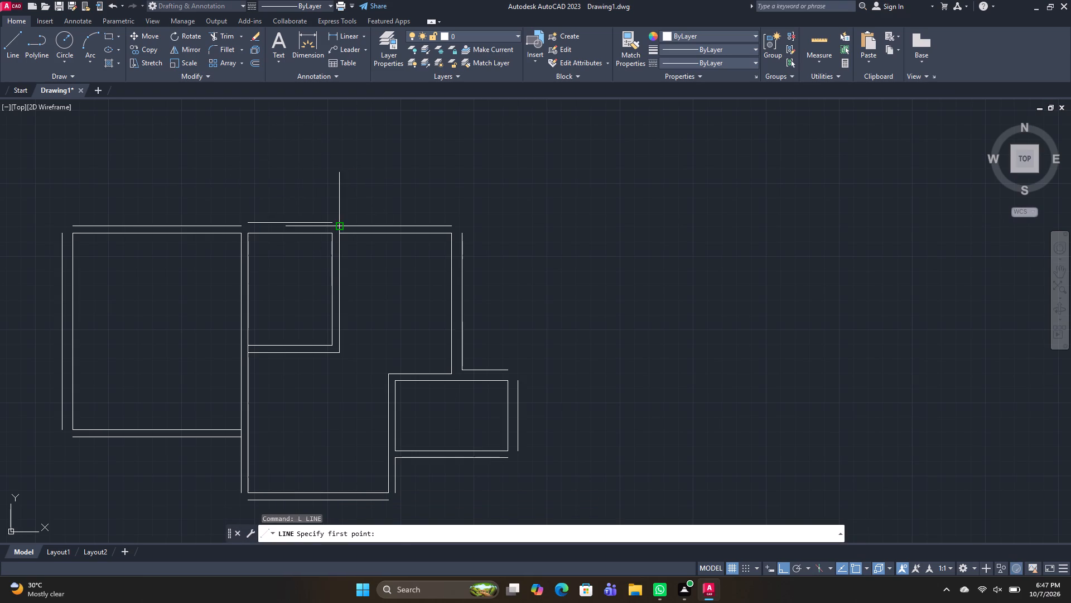
click(337, 226)
text(4')
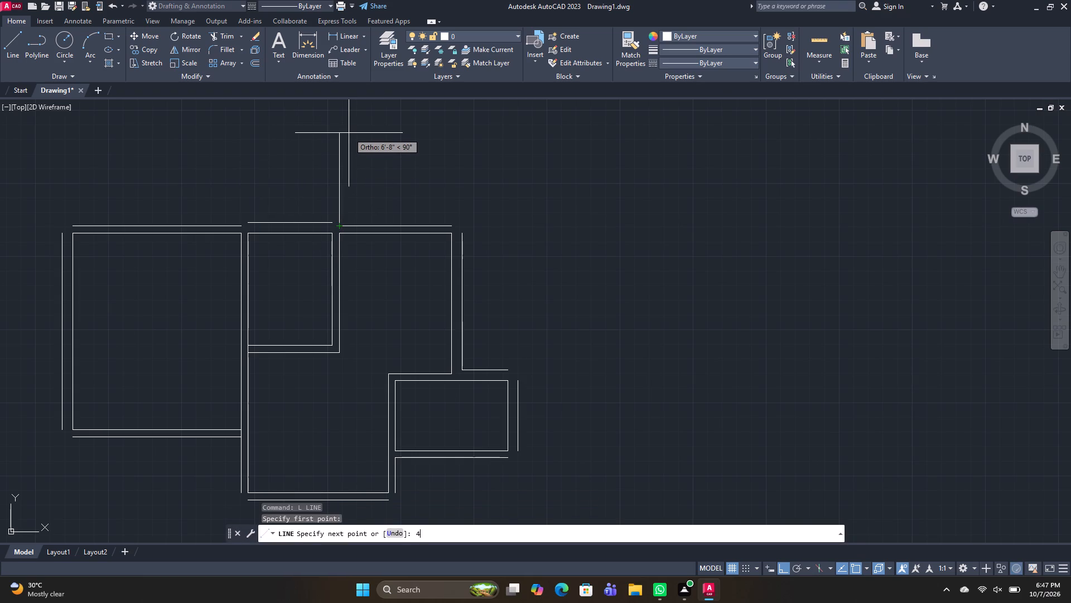
key(Return)
key(7)
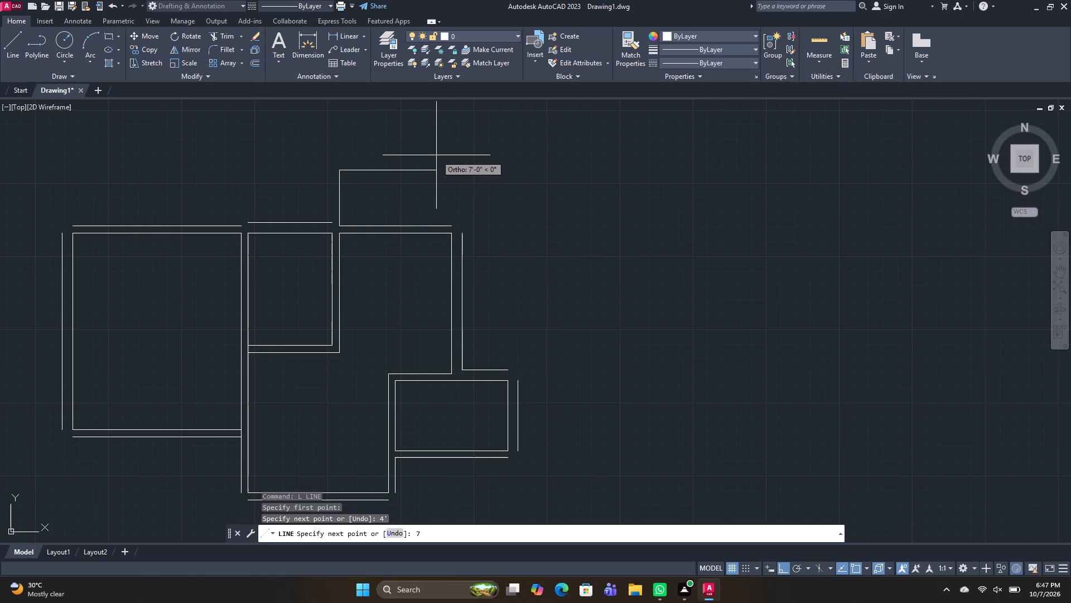
key(apostrophe)
key(Return)
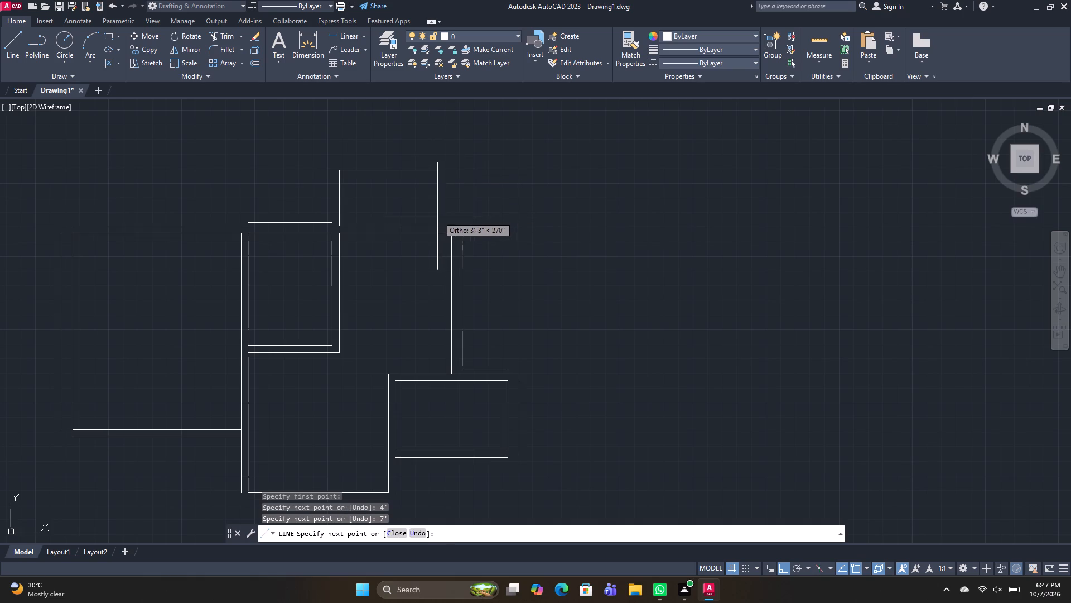
scroll(438, 226, up, 1)
click(438, 224)
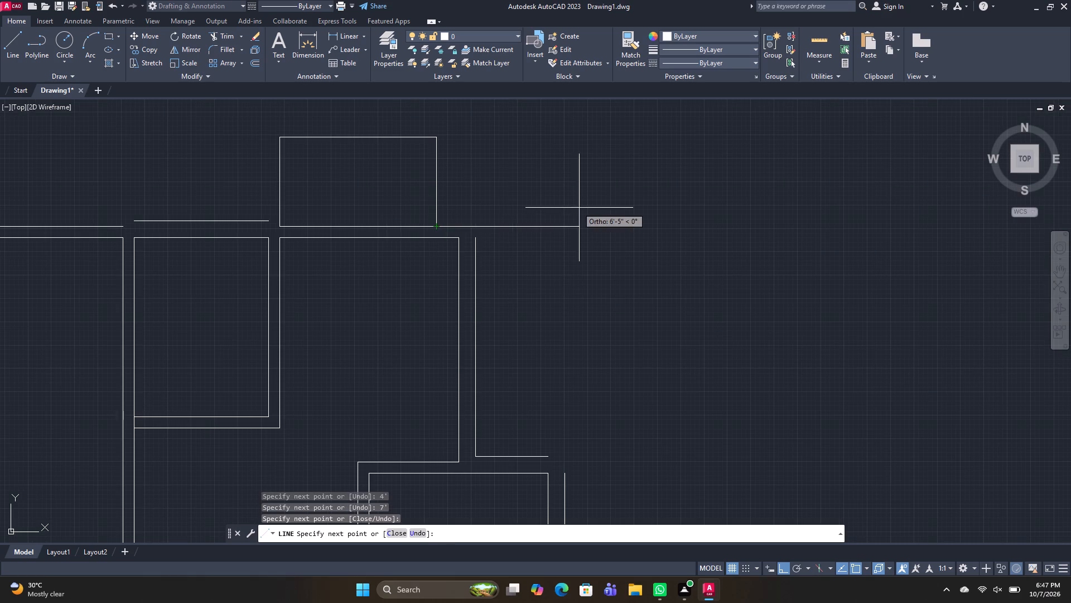
key(space)
Offset the top, right and left sides of the new 7' by 4' room outward by 9".
key(o)
key(space)
key(9)
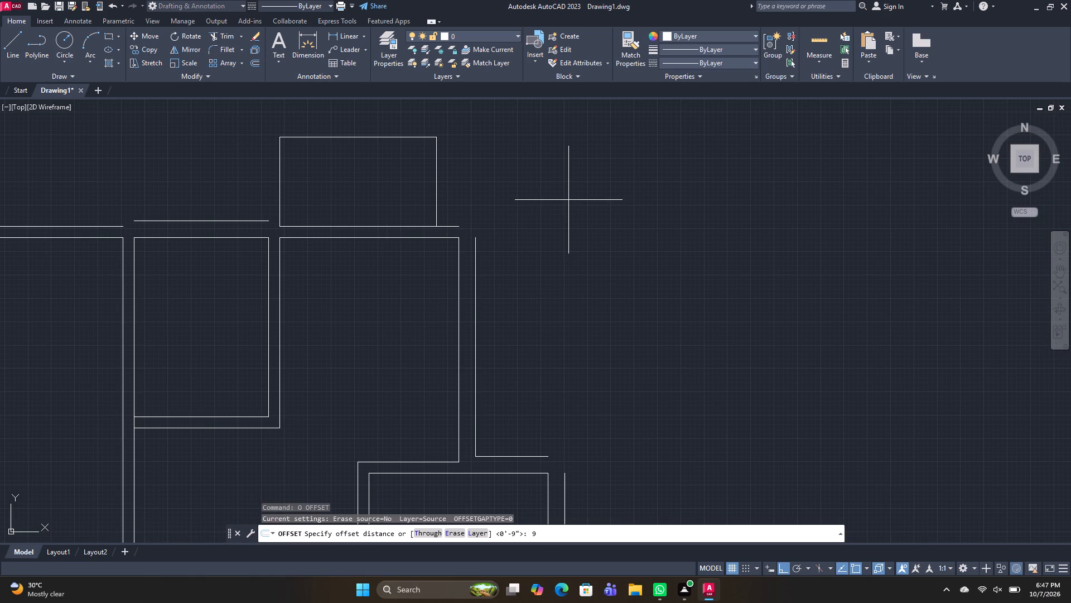
key(shift+quotedbl)
key(Return)
click(419, 135)
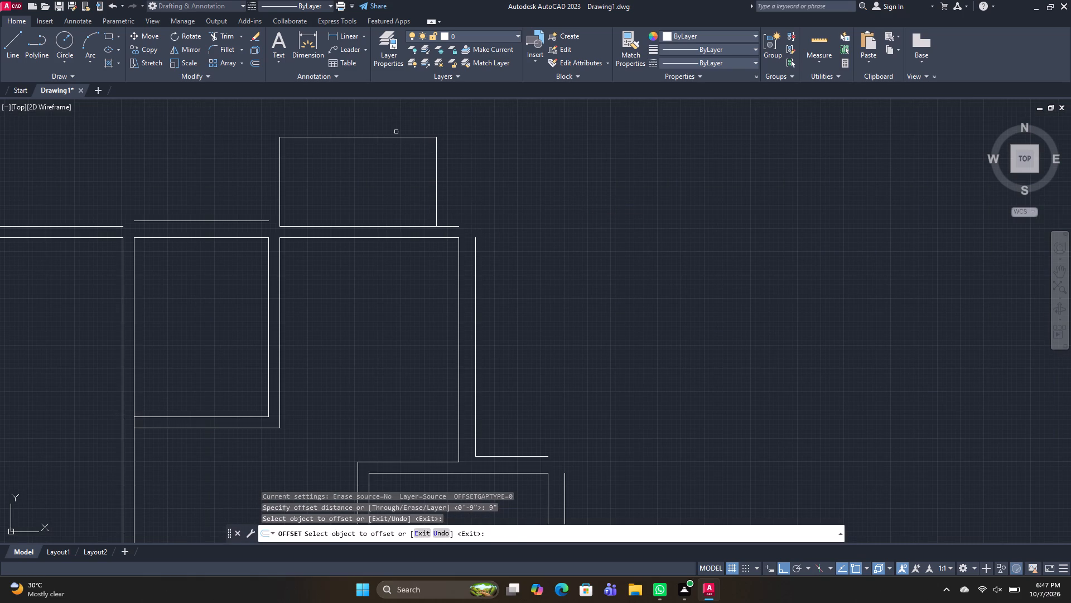
click(398, 137)
click(385, 119)
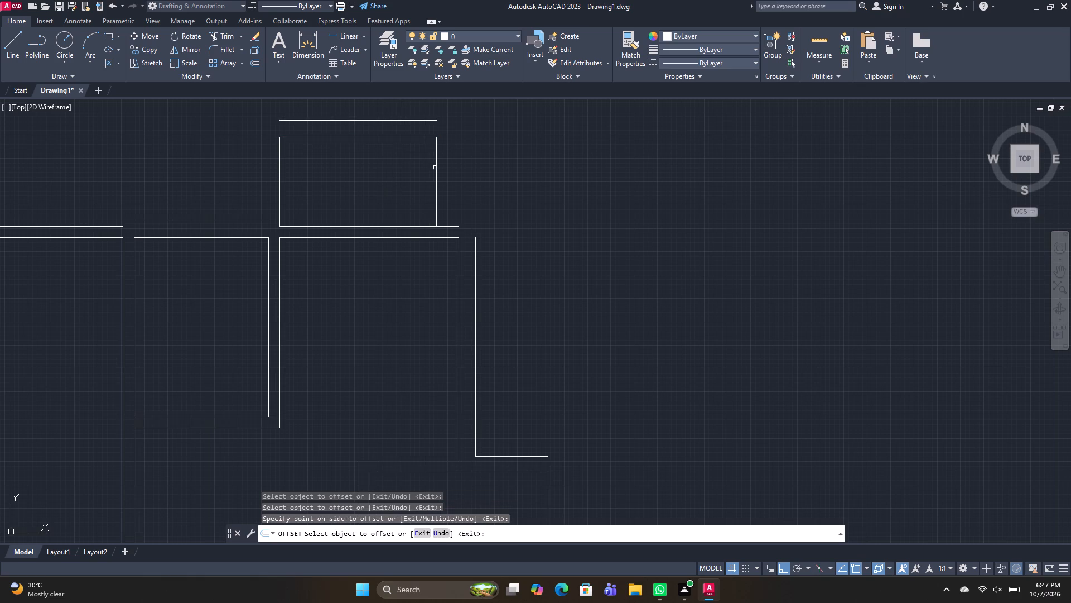
click(436, 167)
click(449, 167)
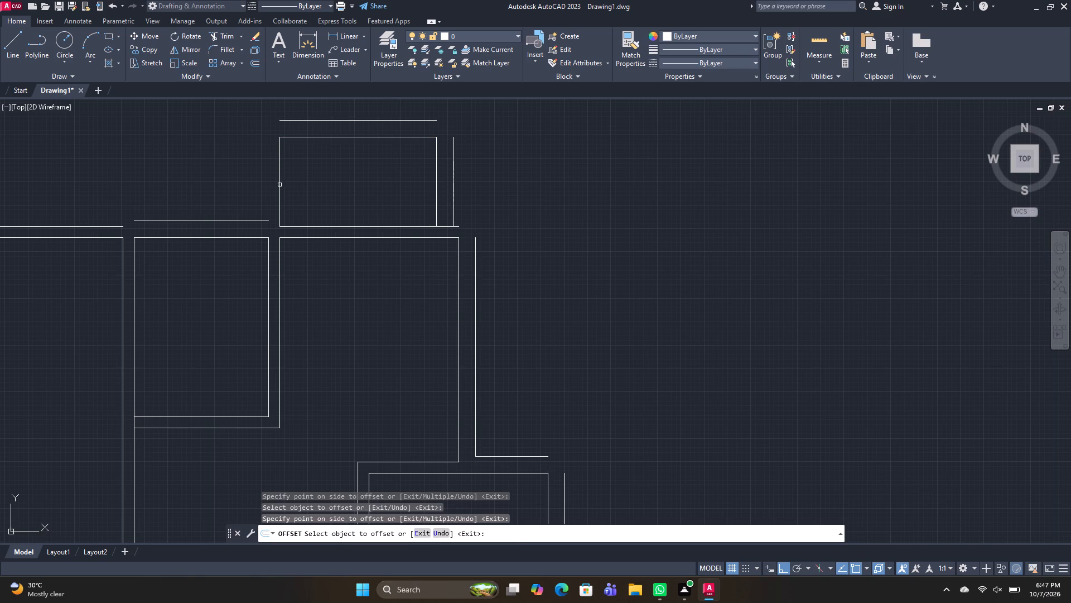
click(278, 183)
click(248, 174)
key(space)
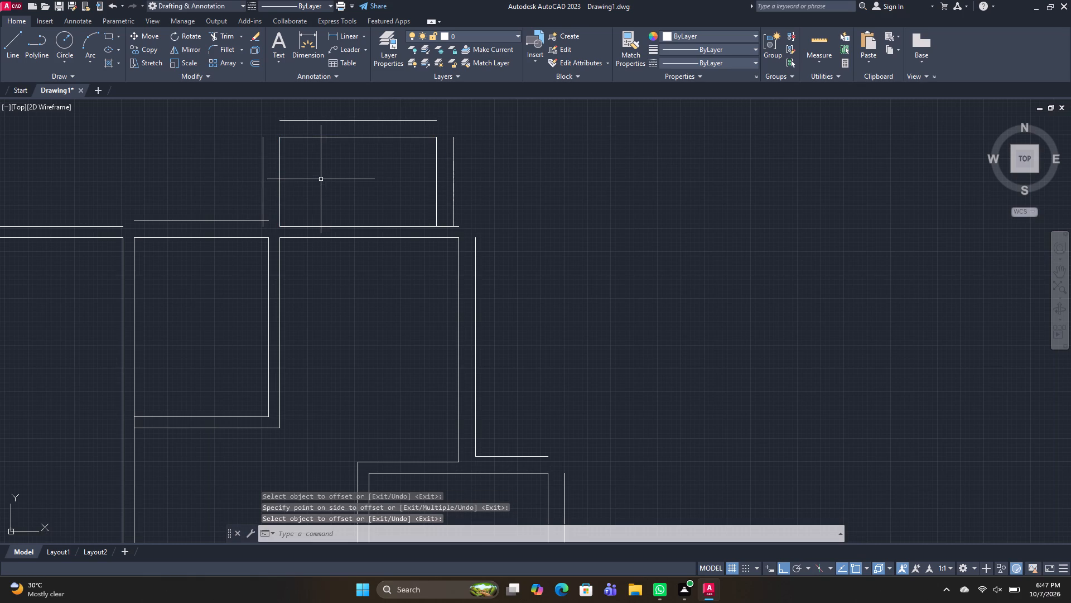
middle_drag(189, 174, 409, 147)
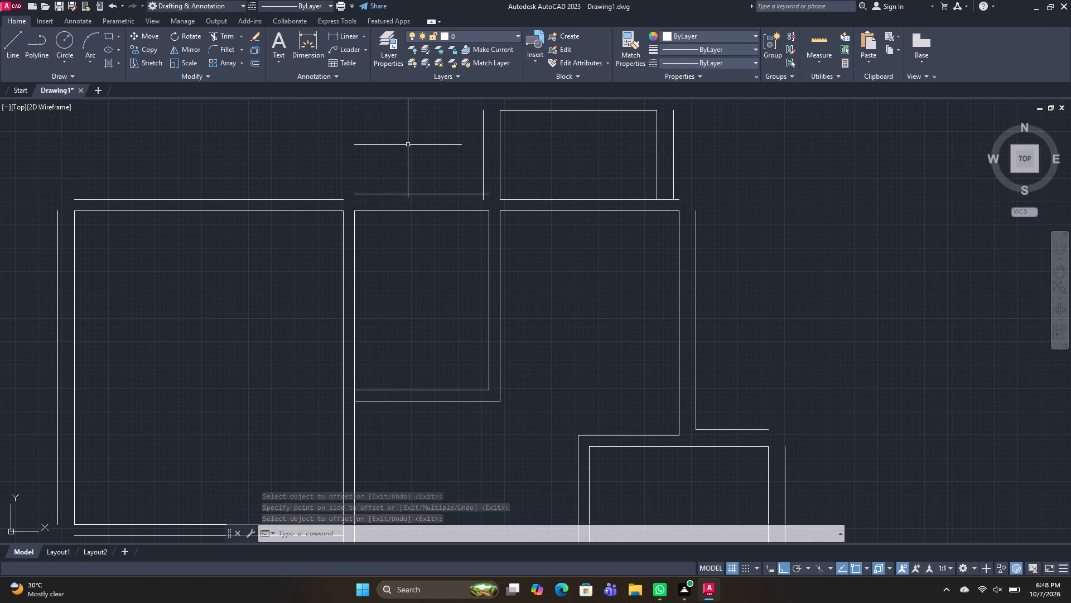
Draw a 6' by 4'6" room outline above the 12' by 14' room, starting at the right end of its outer top wall line.
text(L)
key(space)
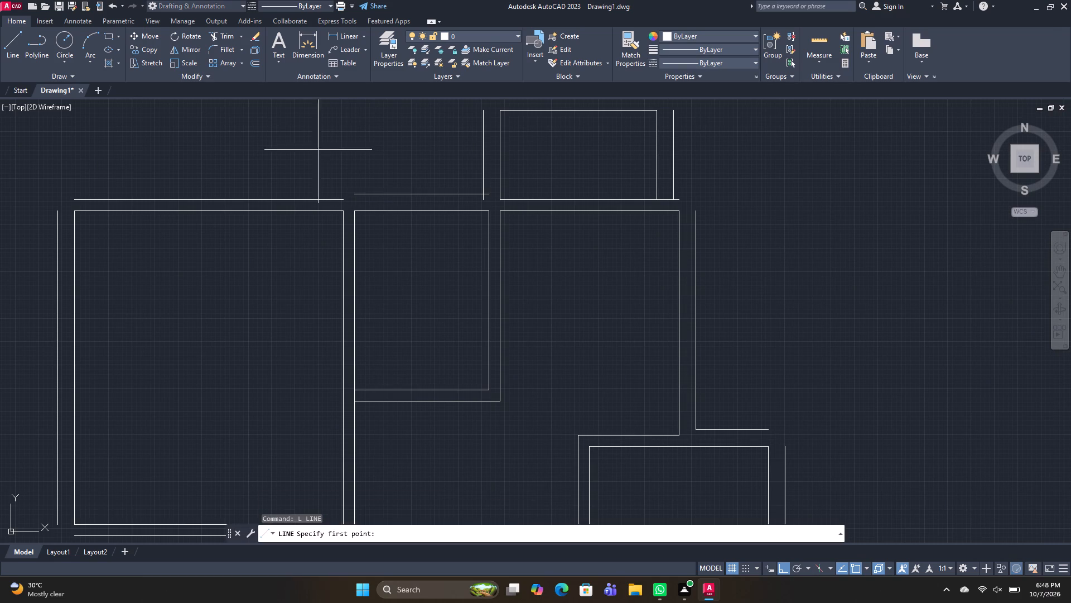
drag(344, 196, 342, 189)
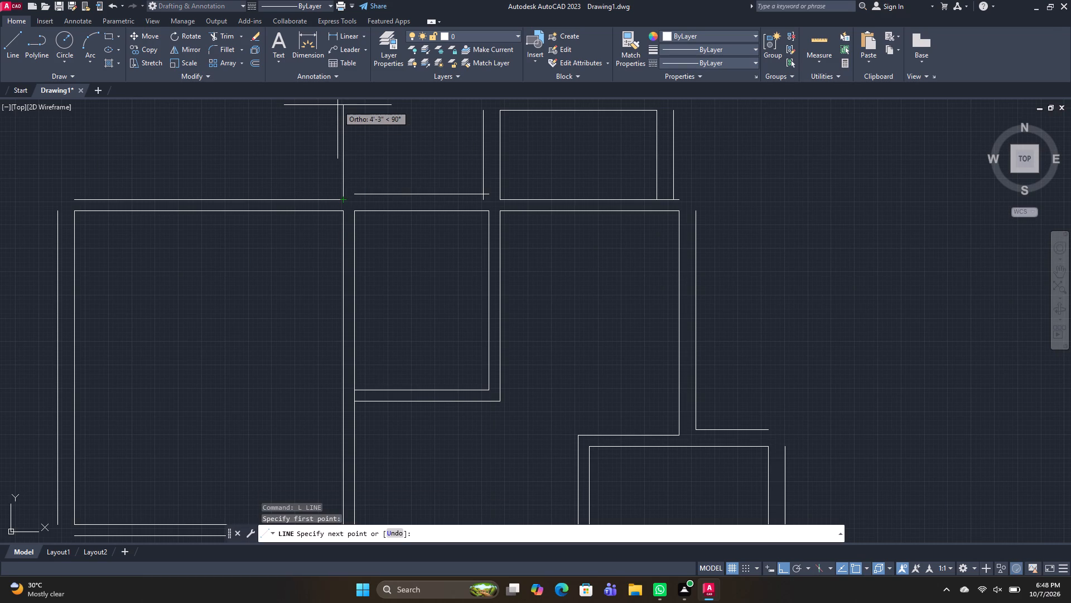
text(4'6)
key(shift+quotedbl)
key(Return)
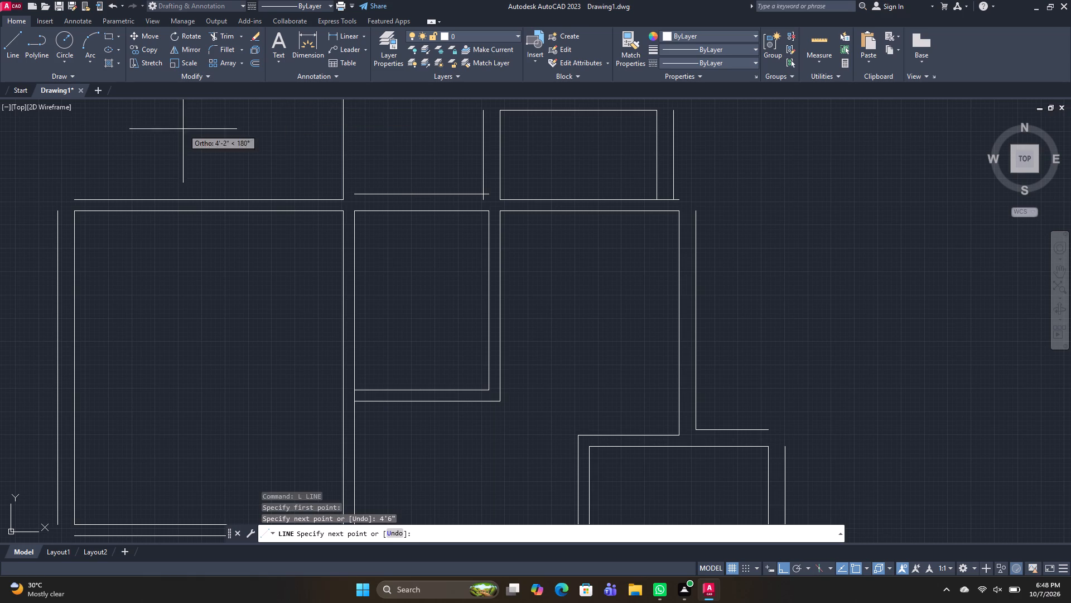
text(6')
key(Return)
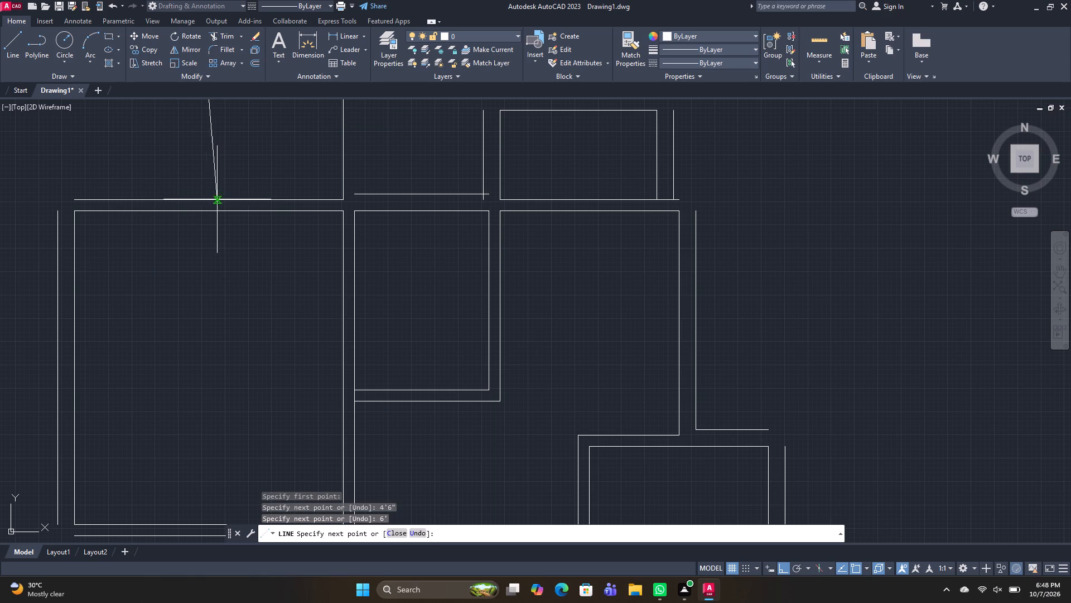
click(209, 200)
key(space)
Offset the right, top and left sides of the new 6' by 4'6" room outward by 9".
key(o)
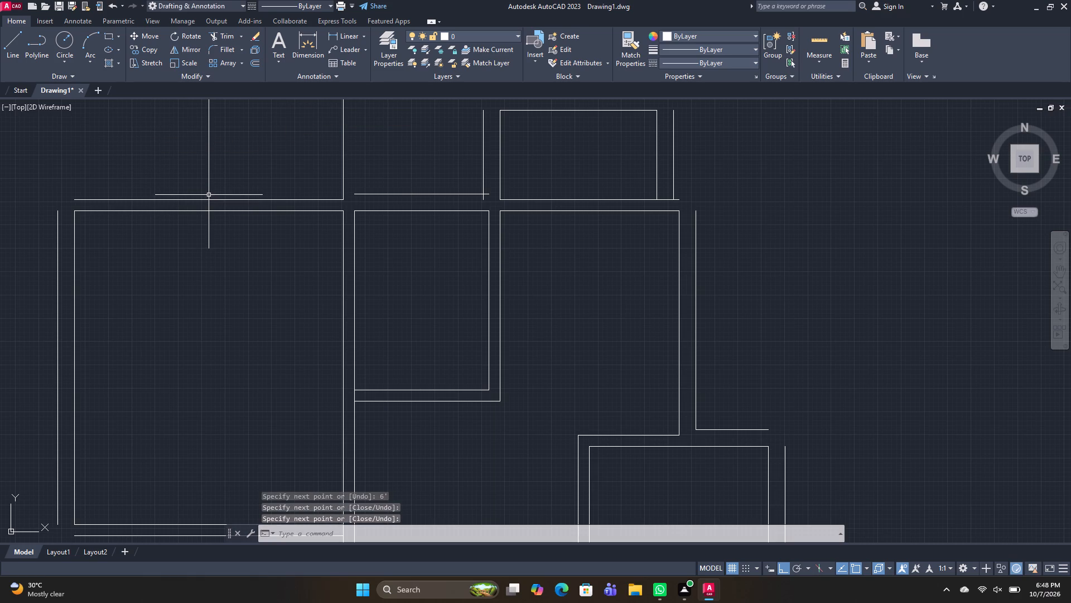
key(space)
key(space)
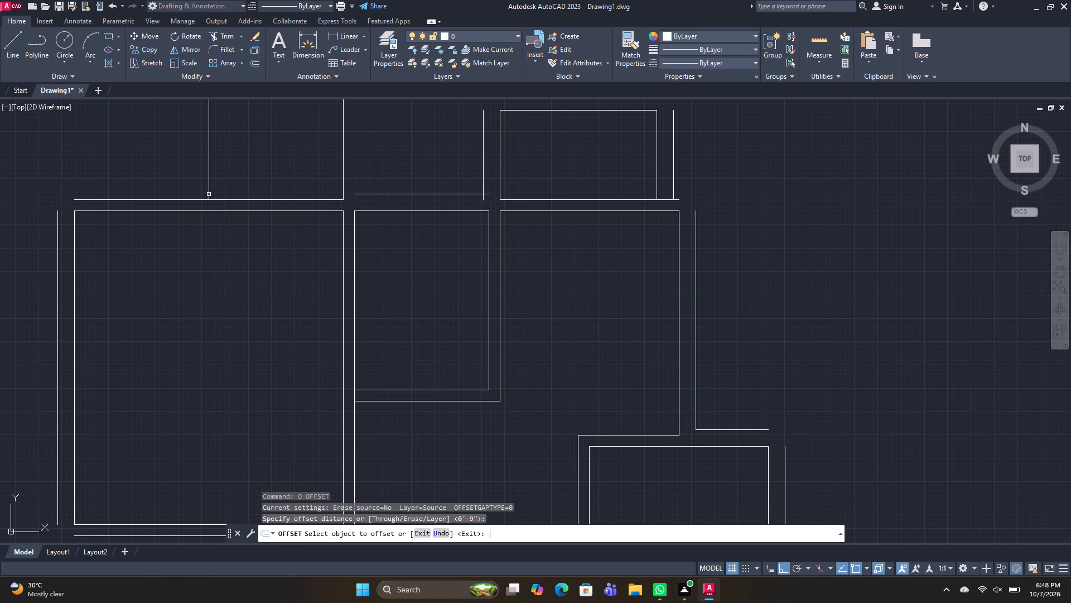
scroll(237, 172, down, 1)
scroll(258, 139, up, 1)
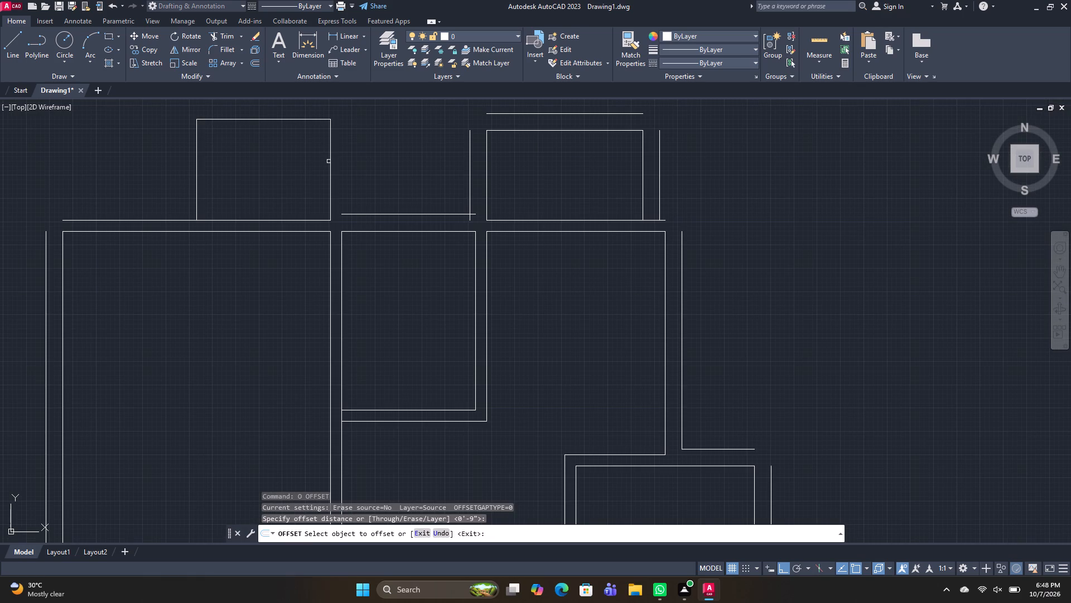
click(330, 164)
click(372, 162)
click(285, 118)
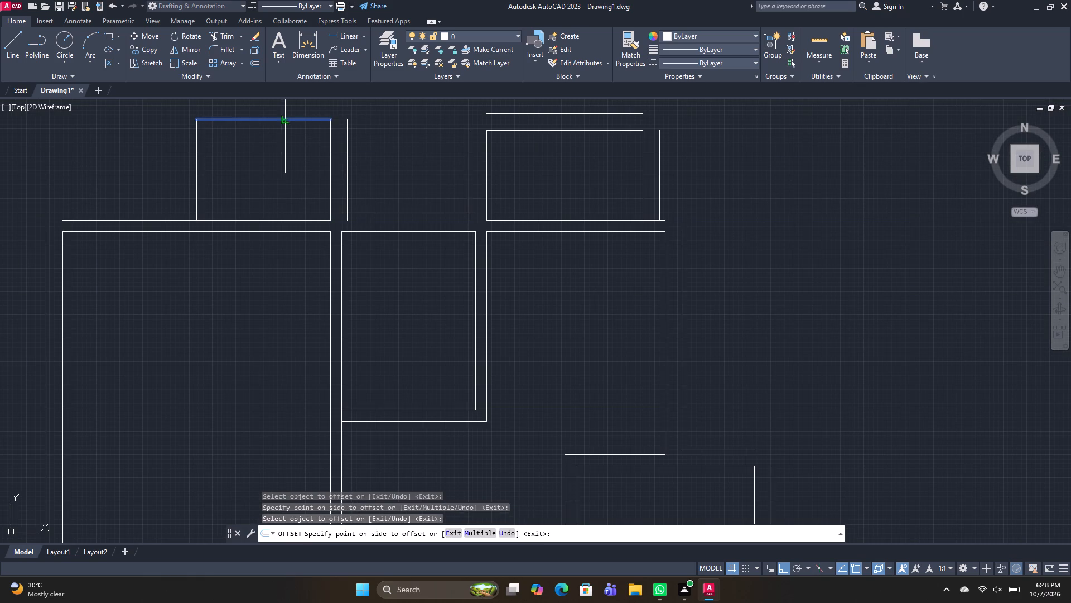
click(285, 104)
click(194, 152)
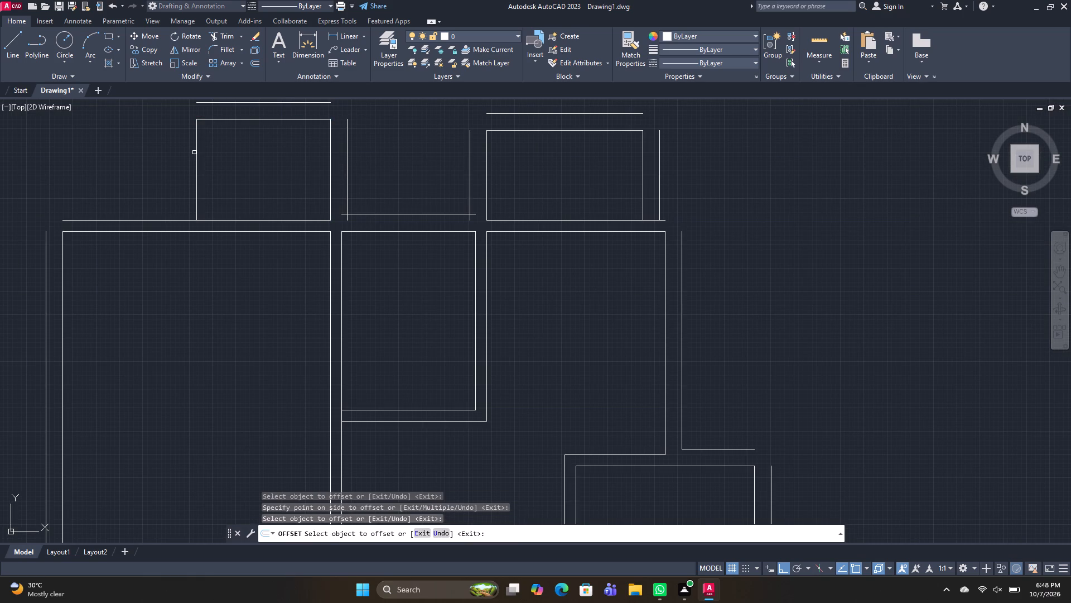
click(197, 153)
click(115, 145)
key(space)
Draw a 14' by 16' room outline below the 12' by 14' room, from its lower wall line's left end up to the 10' by 10' room's outer bottom line.
scroll(283, 237, down, 2)
middle_drag(282, 276, 272, 209)
text(L)
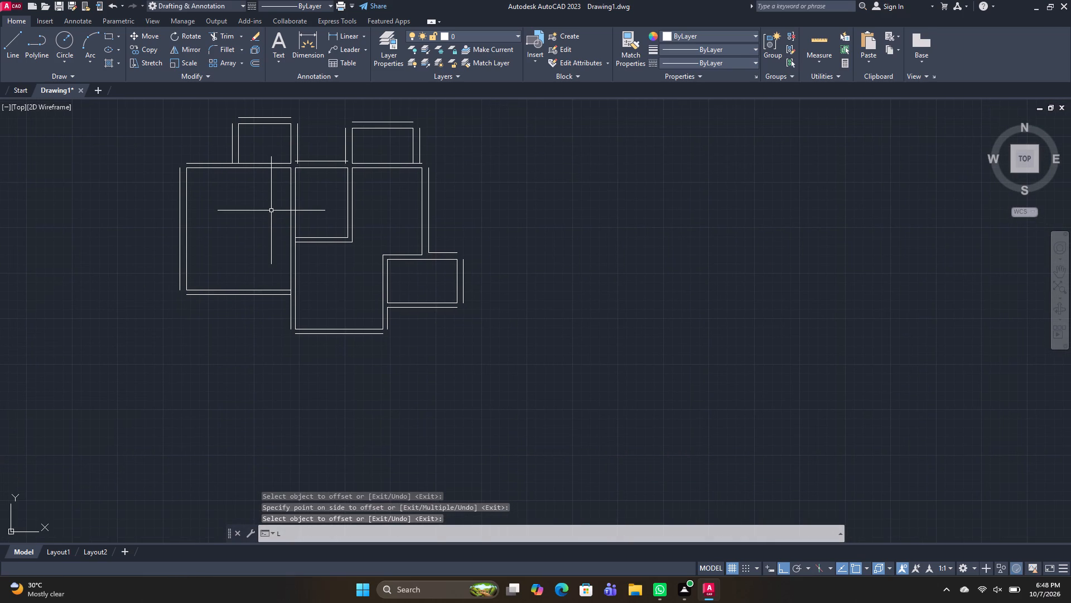
key(space)
click(185, 294)
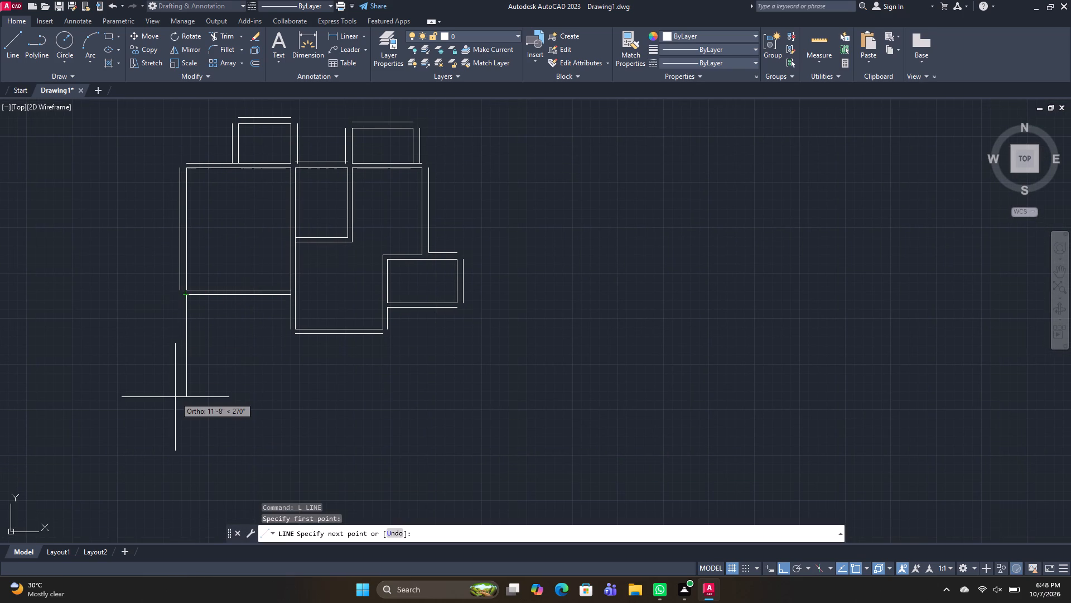
text(14')
key(Return)
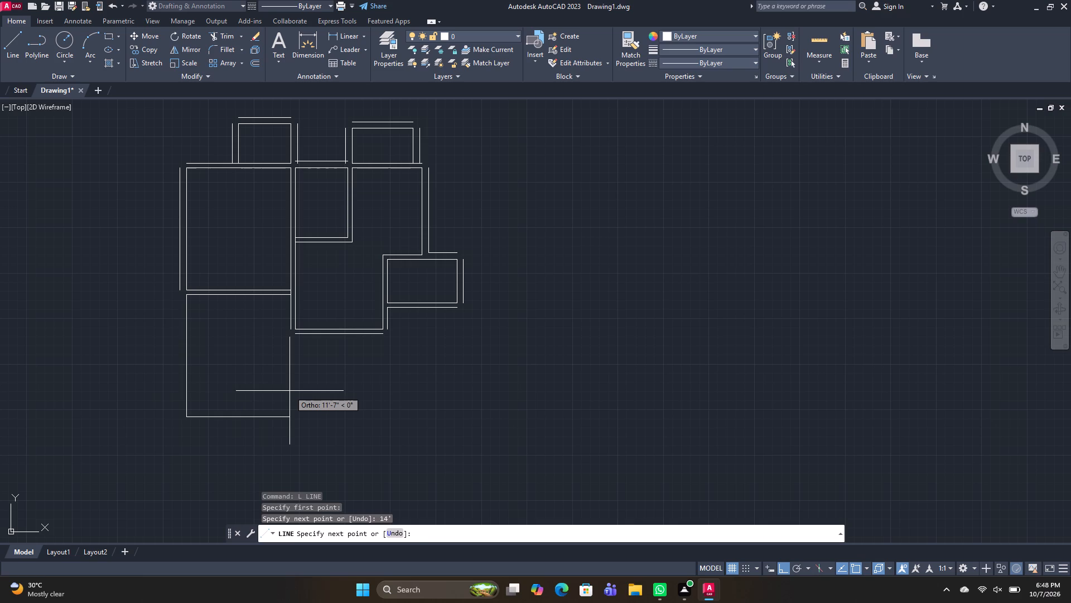
text(16')
key(Return)
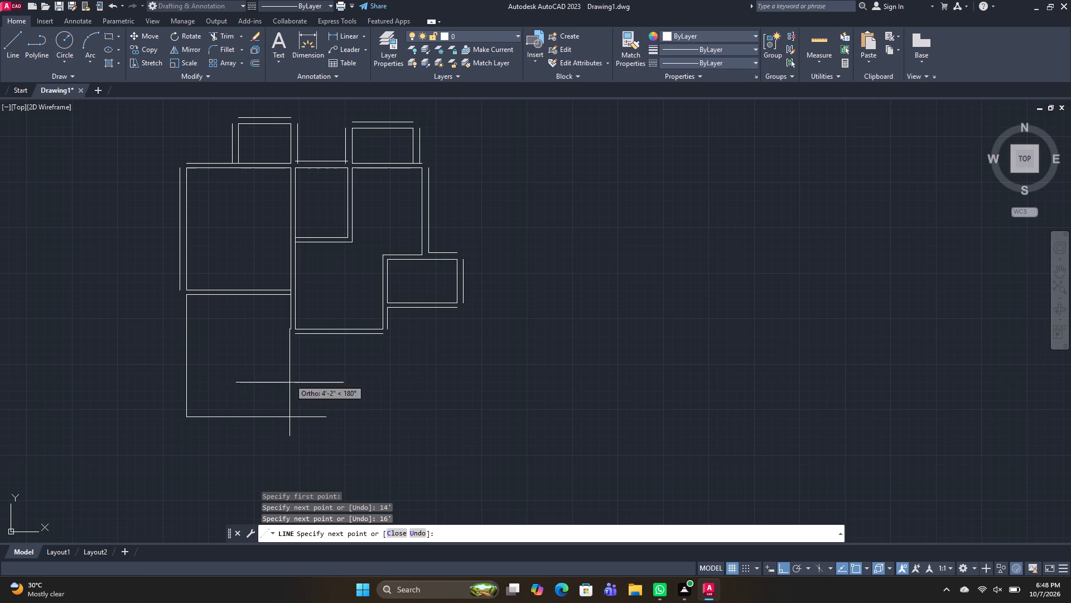
scroll(335, 346, up, 1)
click(321, 326)
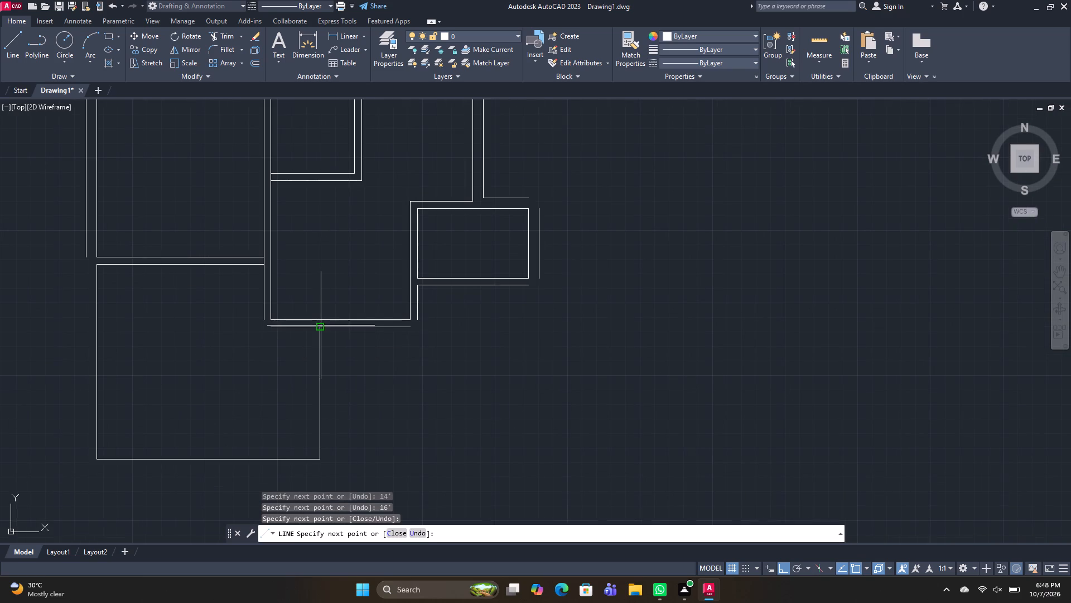
key(space)
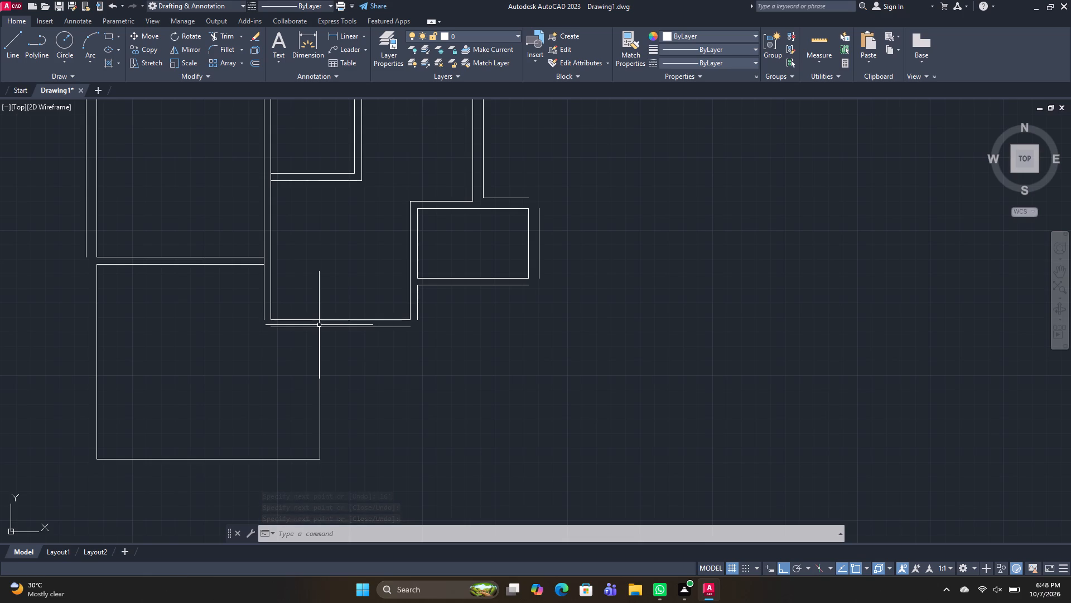
Offset the left and bottom sides of the new 14' by 16' room outward by 9".
text(O)
key(space)
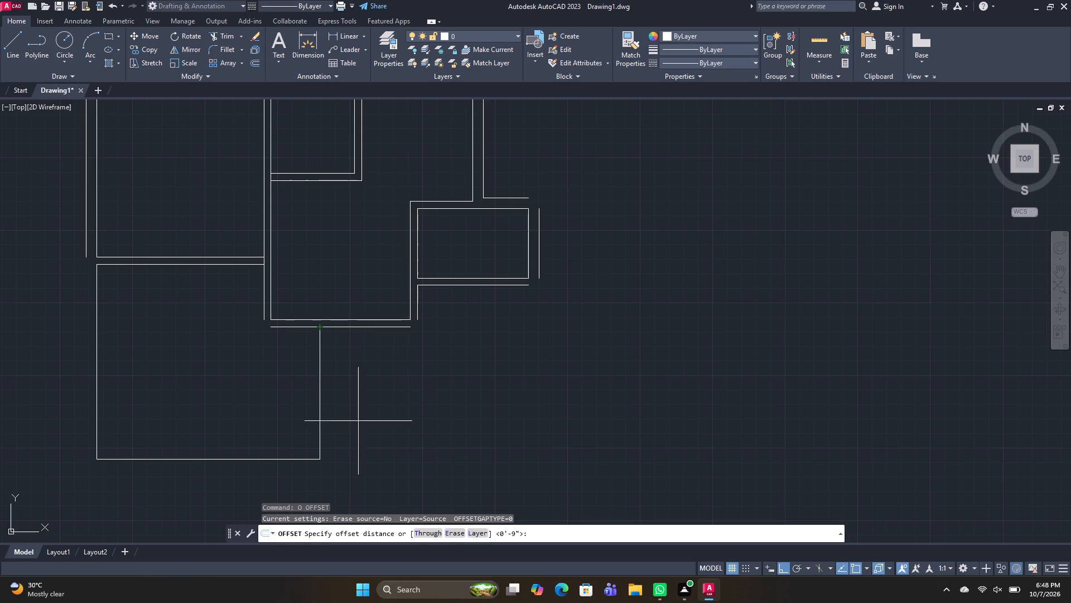
key(space)
click(97, 374)
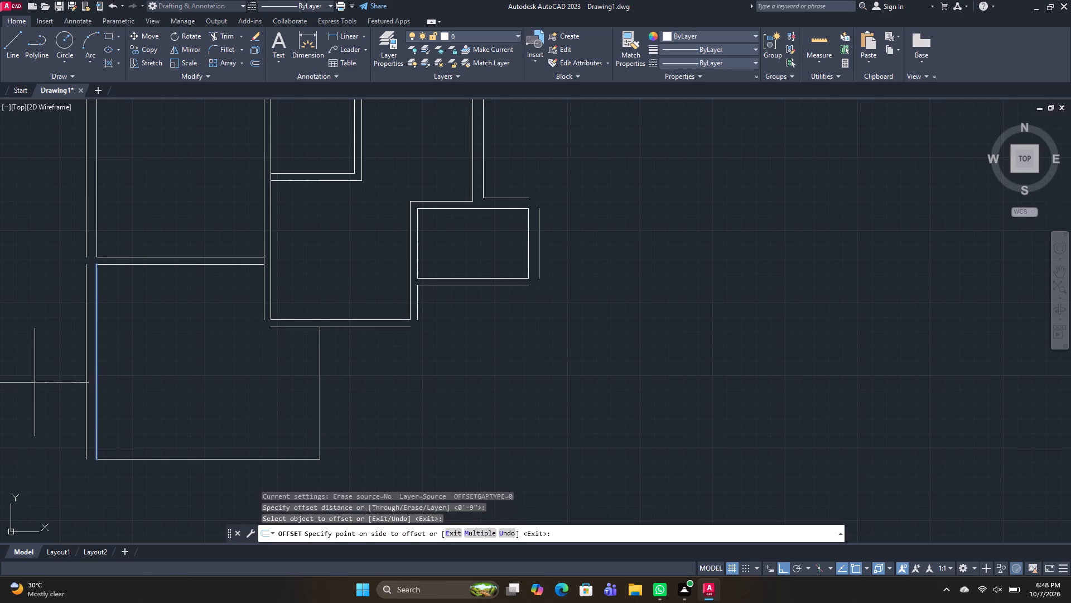
click(35, 382)
drag(123, 458, 123, 472)
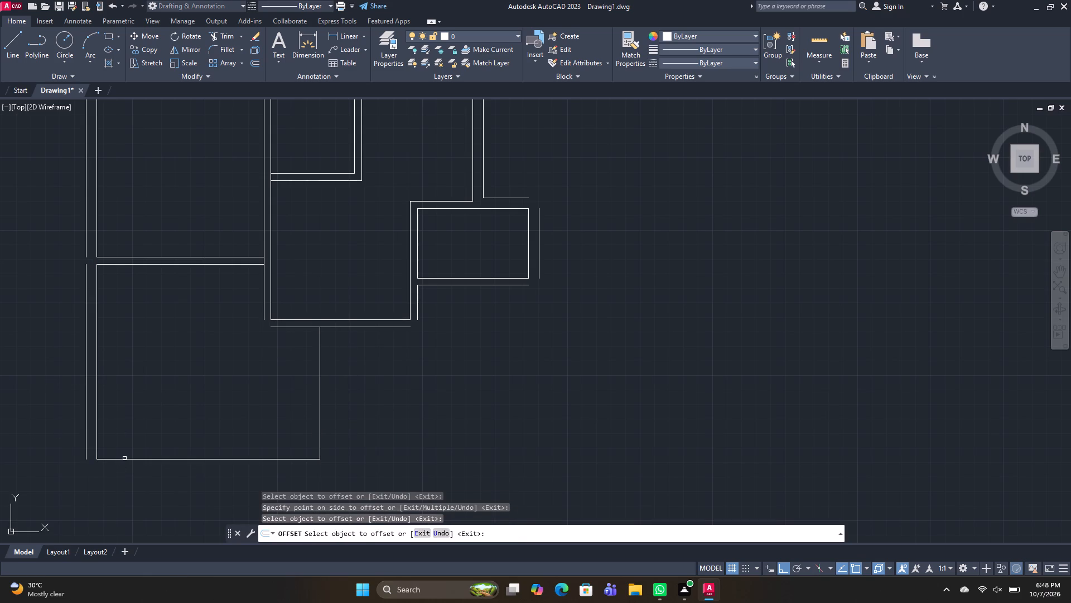
click(124, 458)
click(127, 459)
click(124, 501)
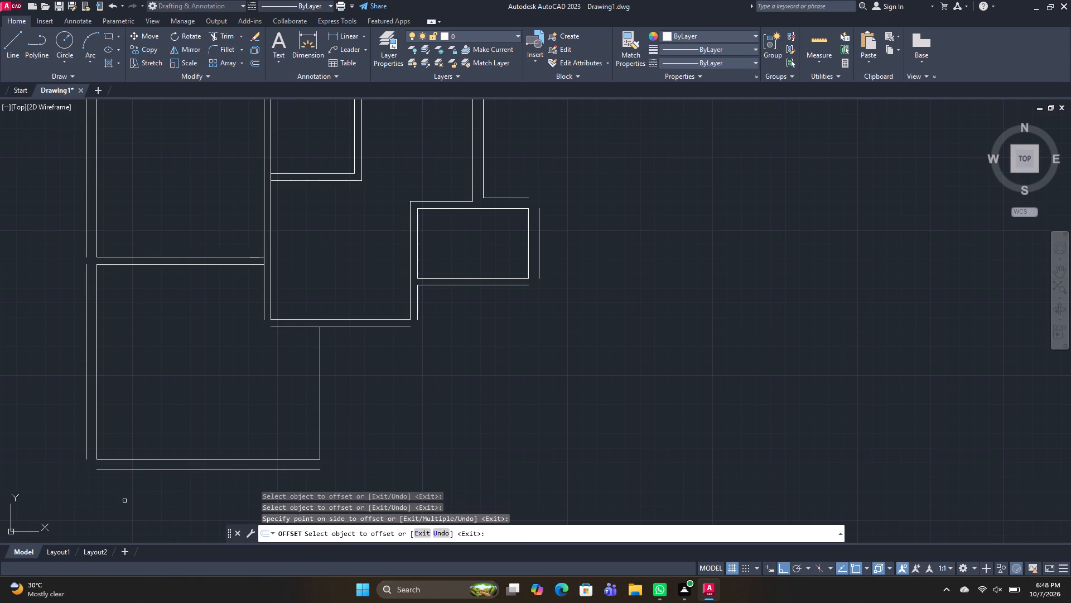
key(space)
Offset the right side of the 14' by 16' room outward by 6".
key(space)
key(6)
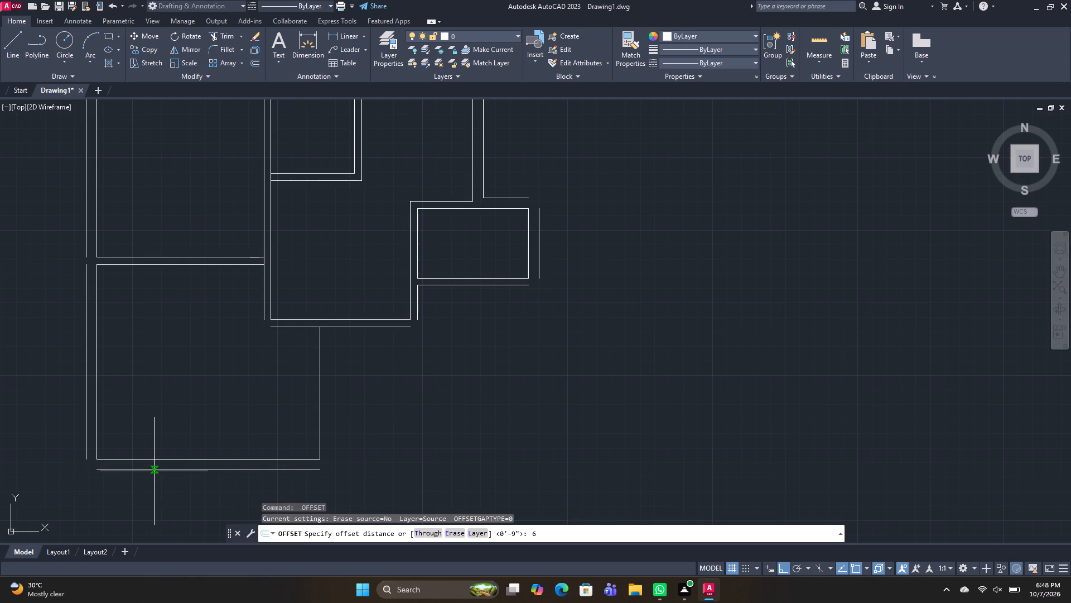
key(shift+quotedbl)
key(Return)
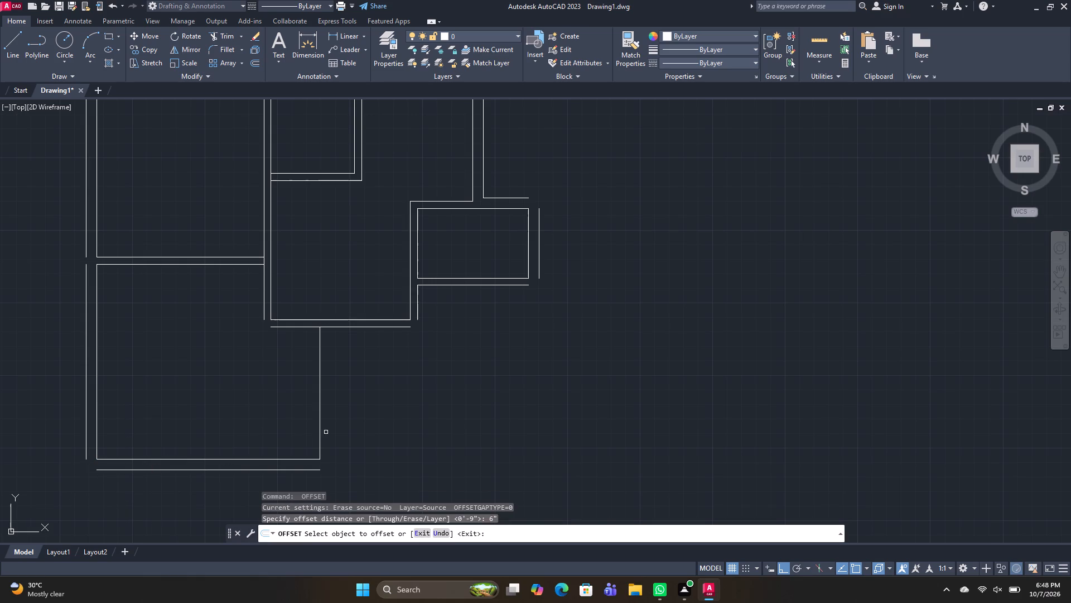
click(319, 433)
click(357, 432)
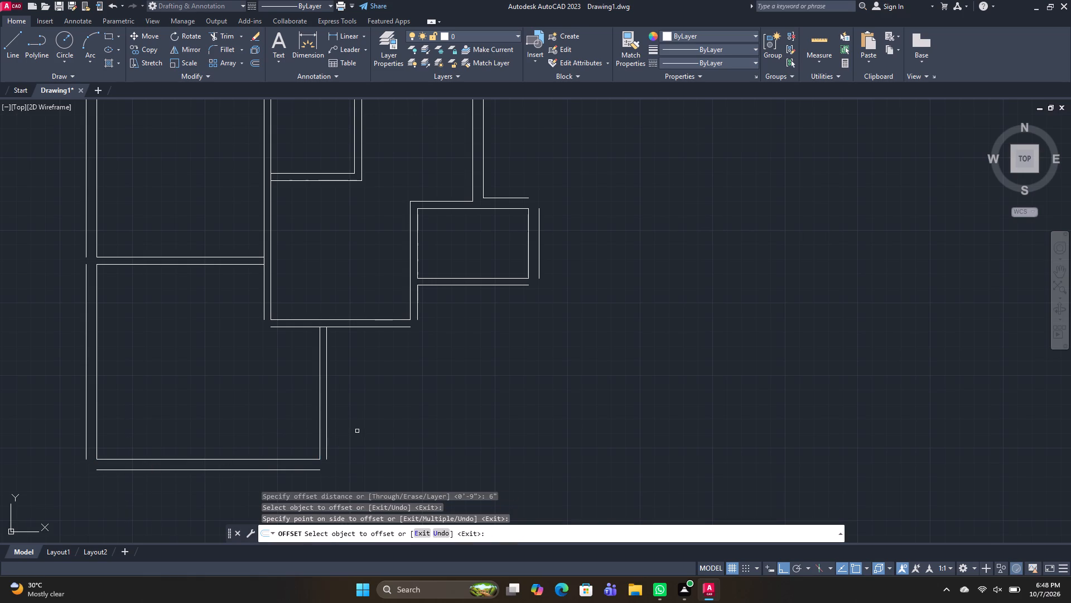
key(space)
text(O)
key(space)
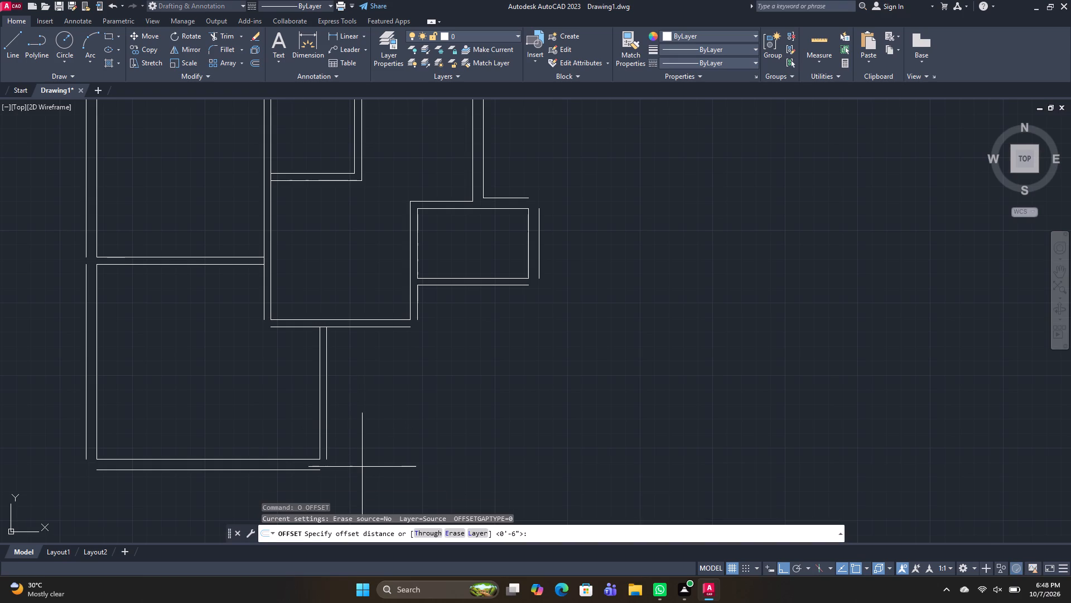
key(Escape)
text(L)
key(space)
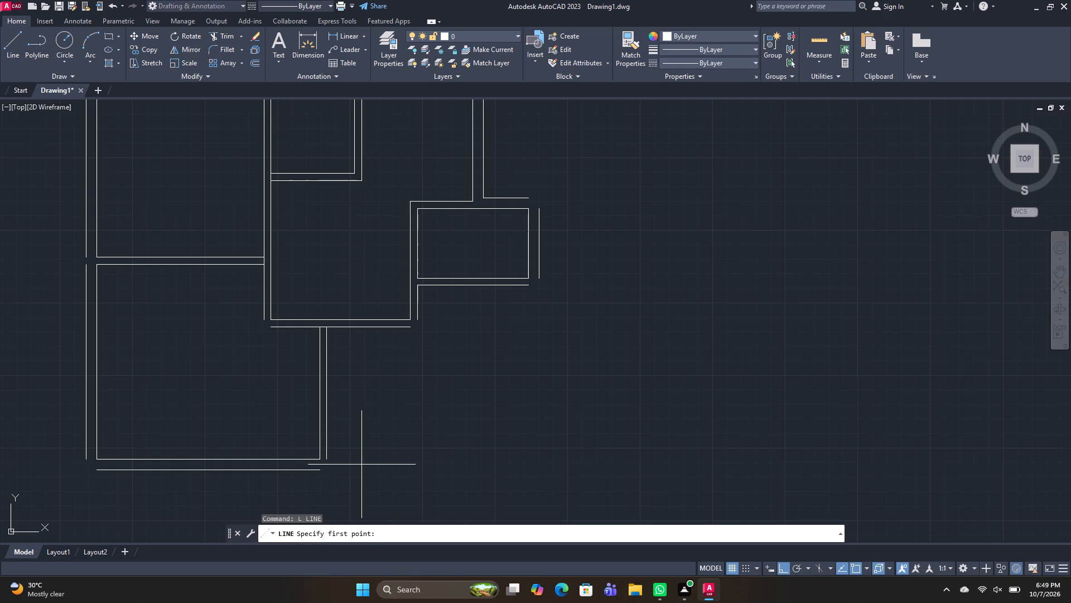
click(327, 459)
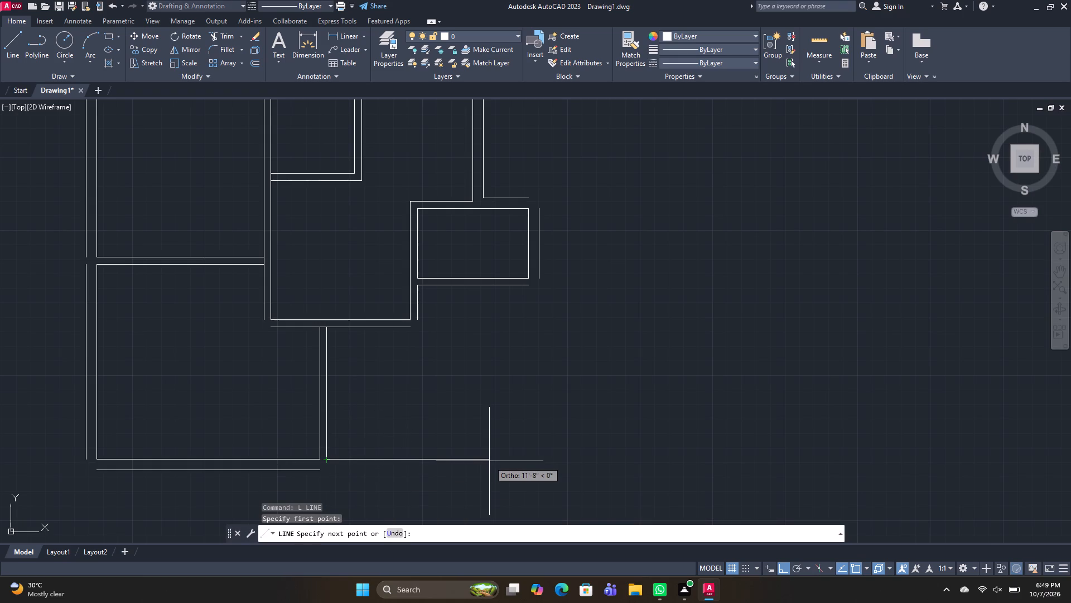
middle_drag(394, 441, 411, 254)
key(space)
Draw a 6' by 16' outline below the 14' by 16' room, starting at the left end of its outer bottom wall line.
key(space)
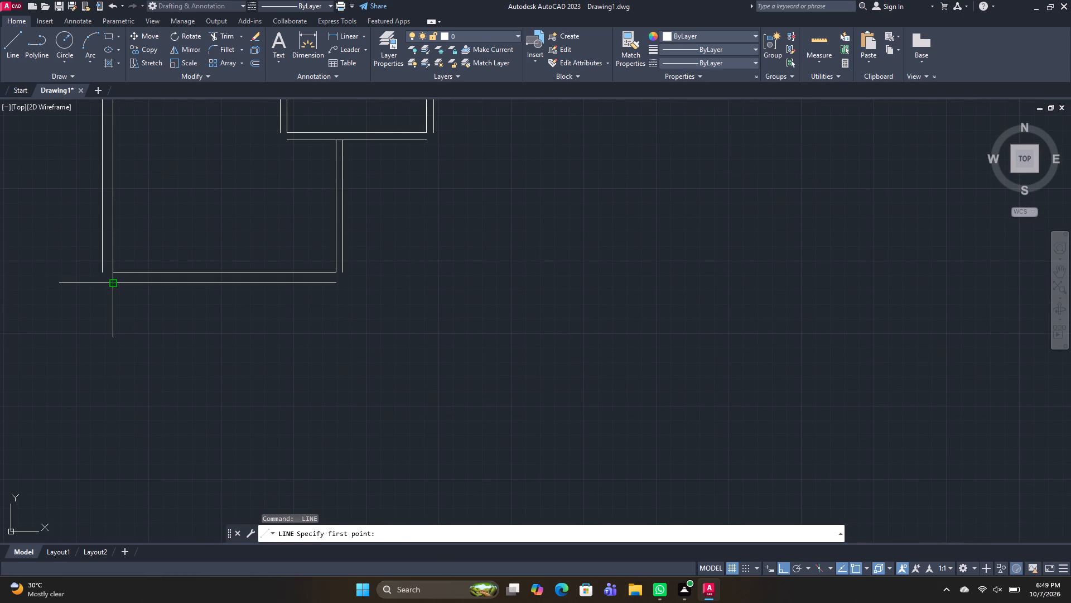
drag(114, 286, 114, 303)
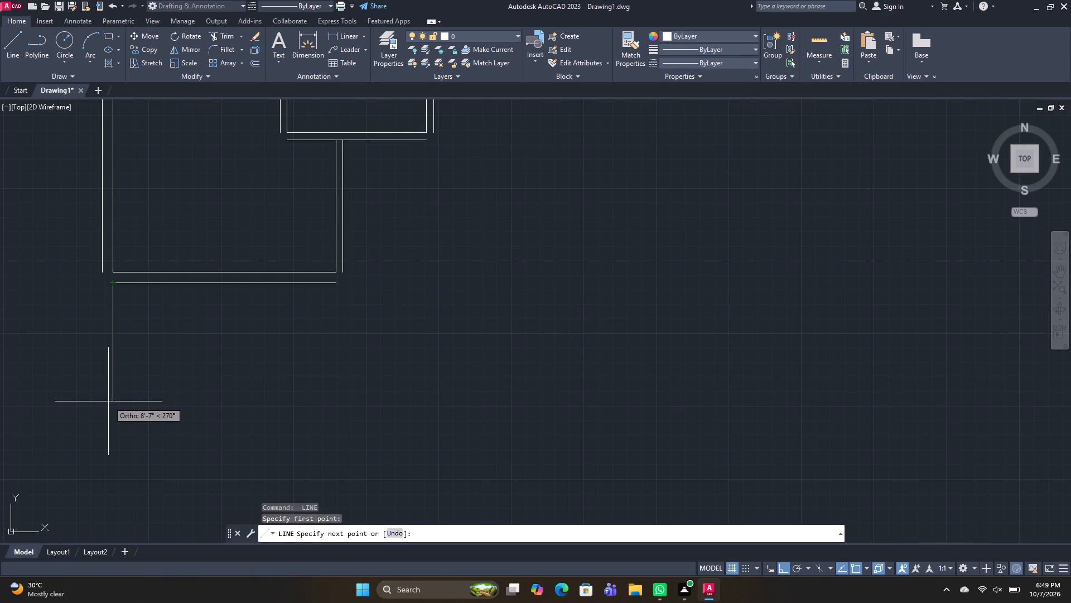
text(6')
key(Return)
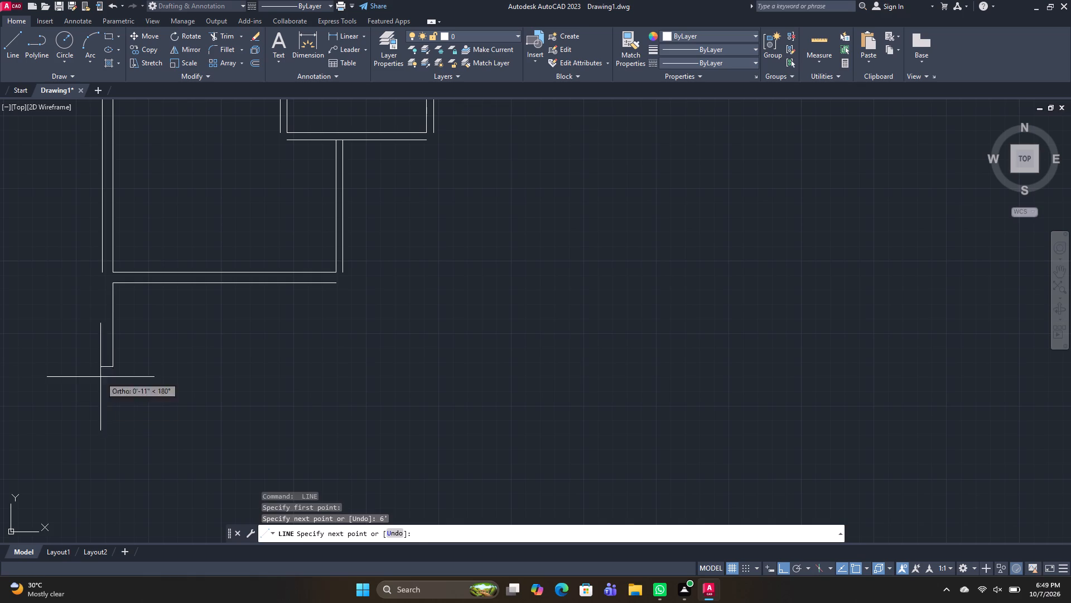
text(16')
key(Return)
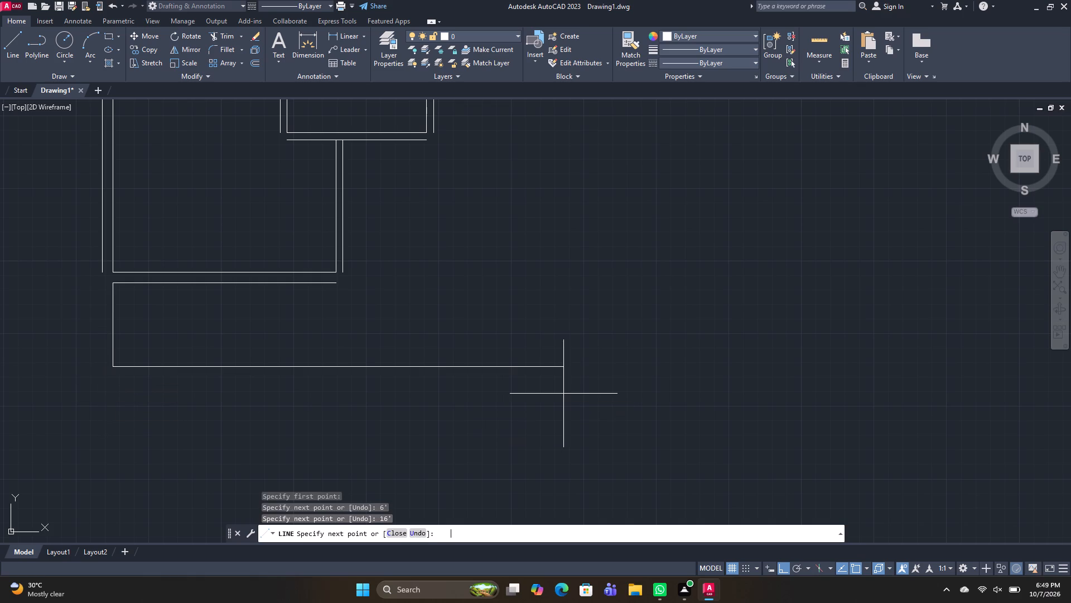
click(337, 285)
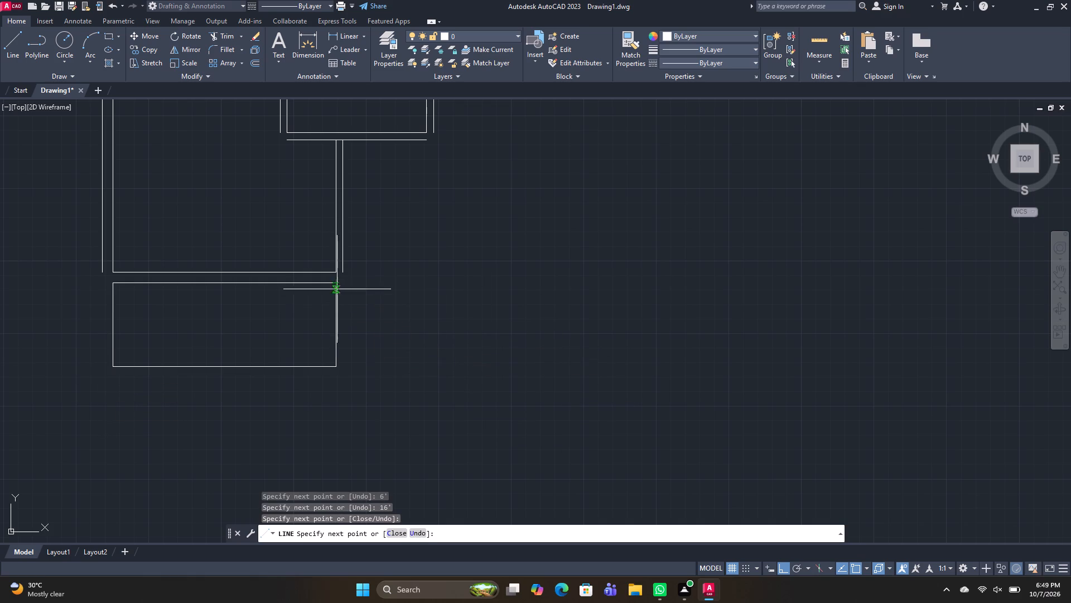
key(space)
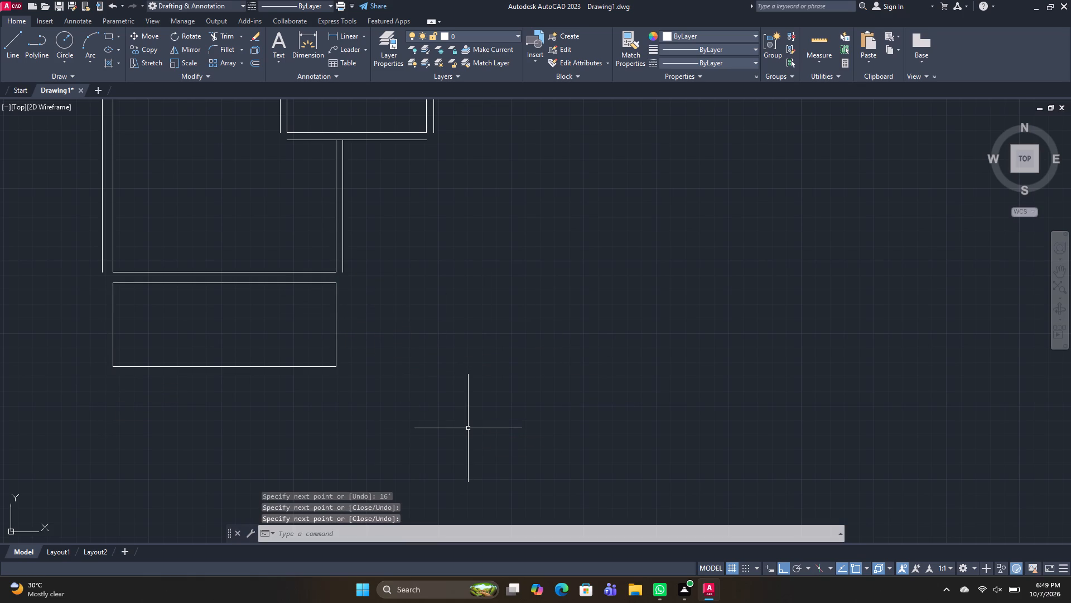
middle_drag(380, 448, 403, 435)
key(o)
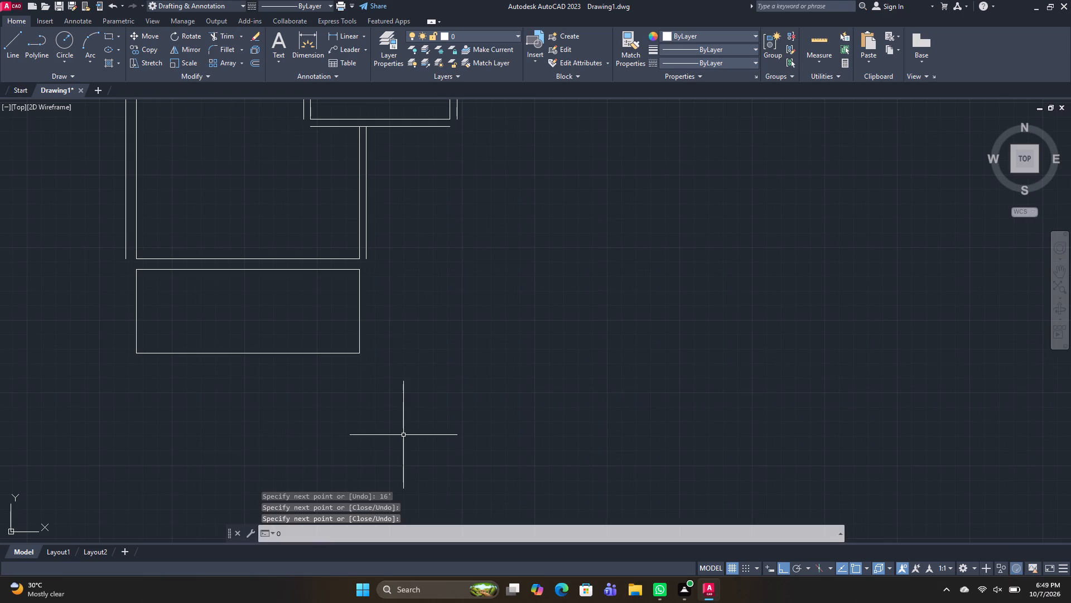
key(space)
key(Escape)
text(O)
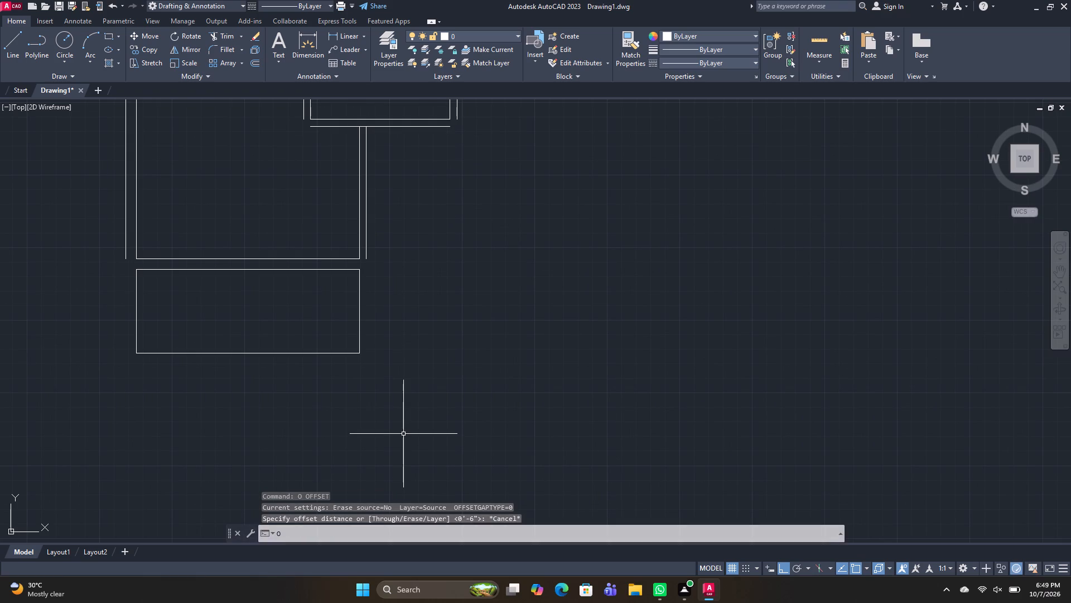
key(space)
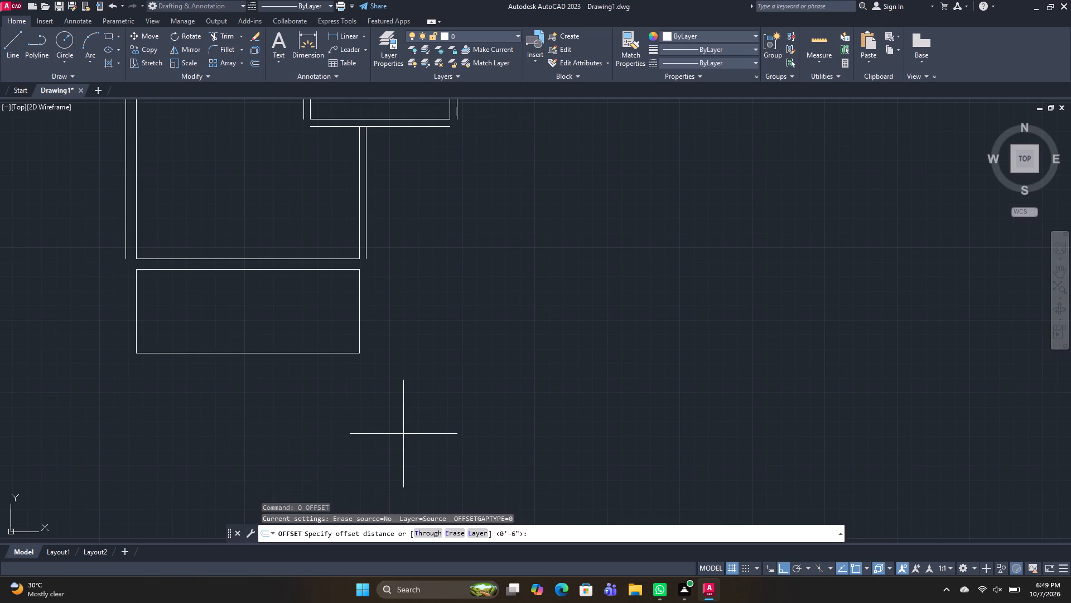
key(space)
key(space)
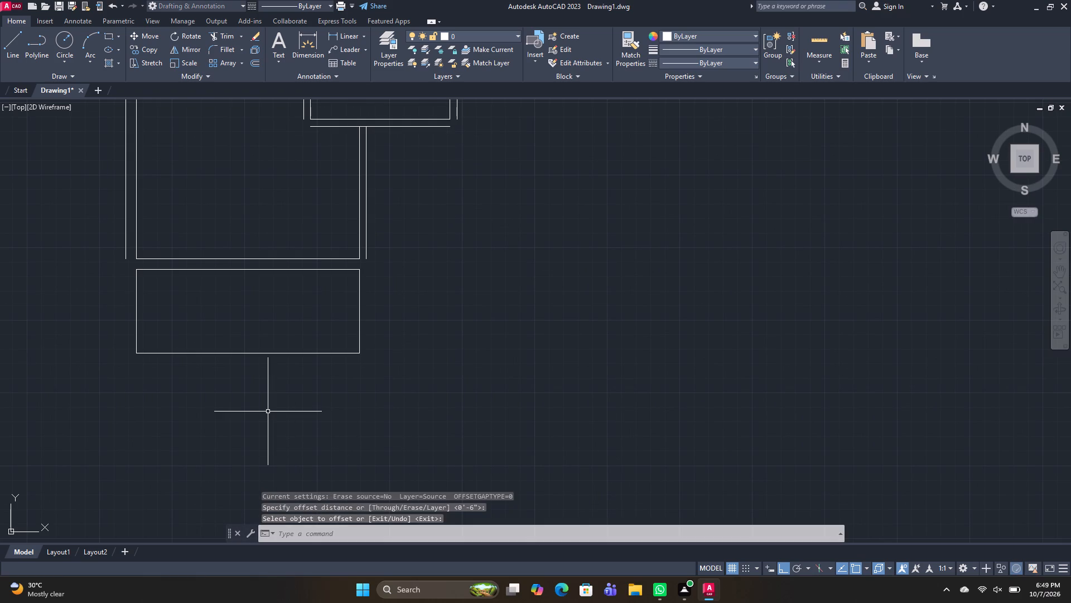
Offset the left and bottom sides of the 6' by 16' outline outward by 9".
key(space)
text(9)
key(shift+quotedbl)
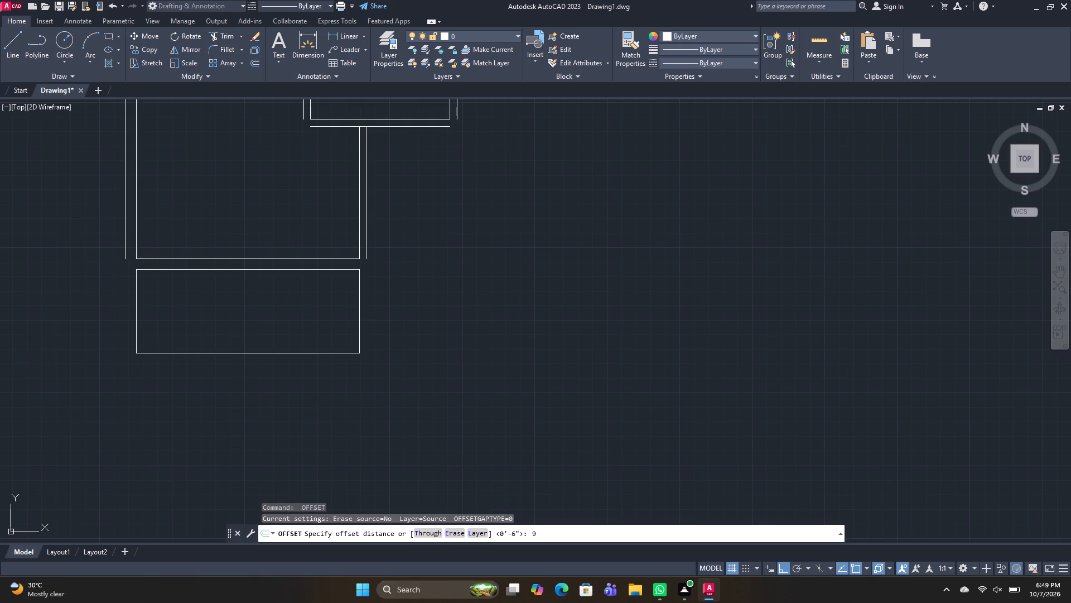
key(Return)
click(136, 317)
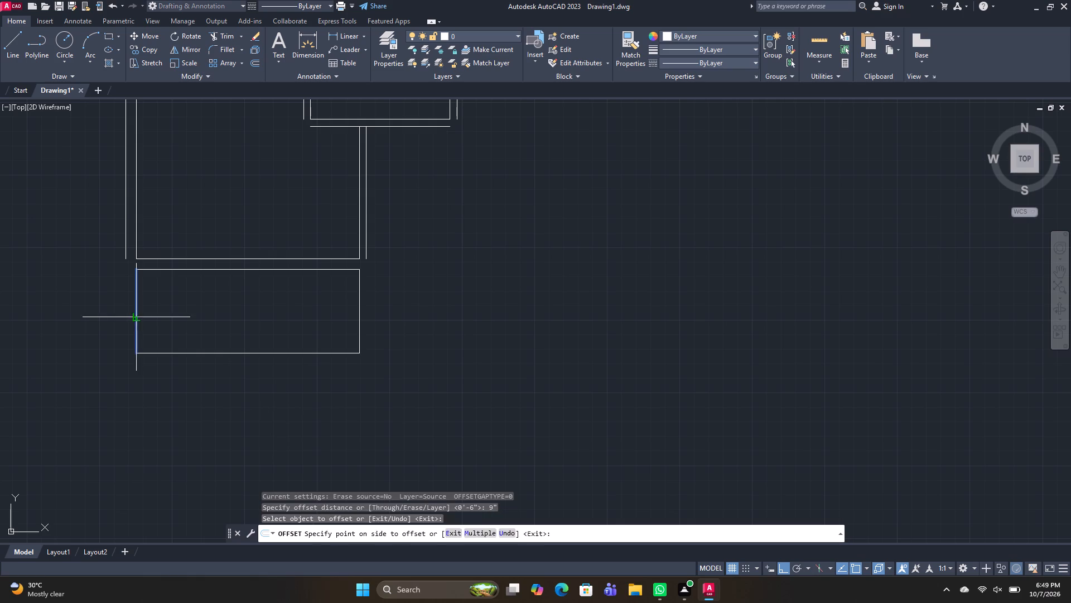
click(111, 314)
drag(153, 352, 153, 360)
click(154, 401)
key(space)
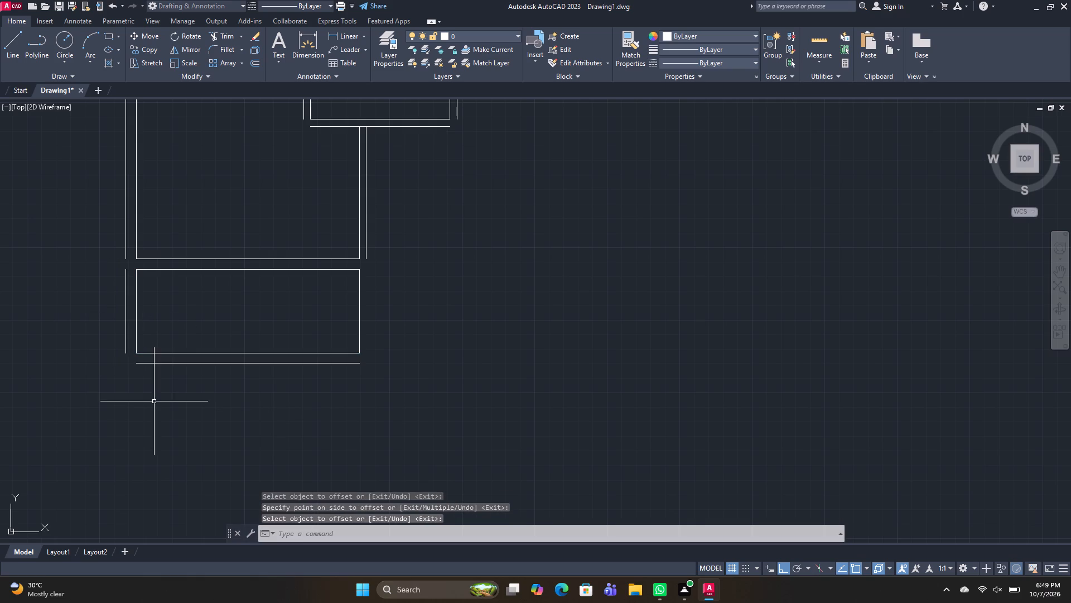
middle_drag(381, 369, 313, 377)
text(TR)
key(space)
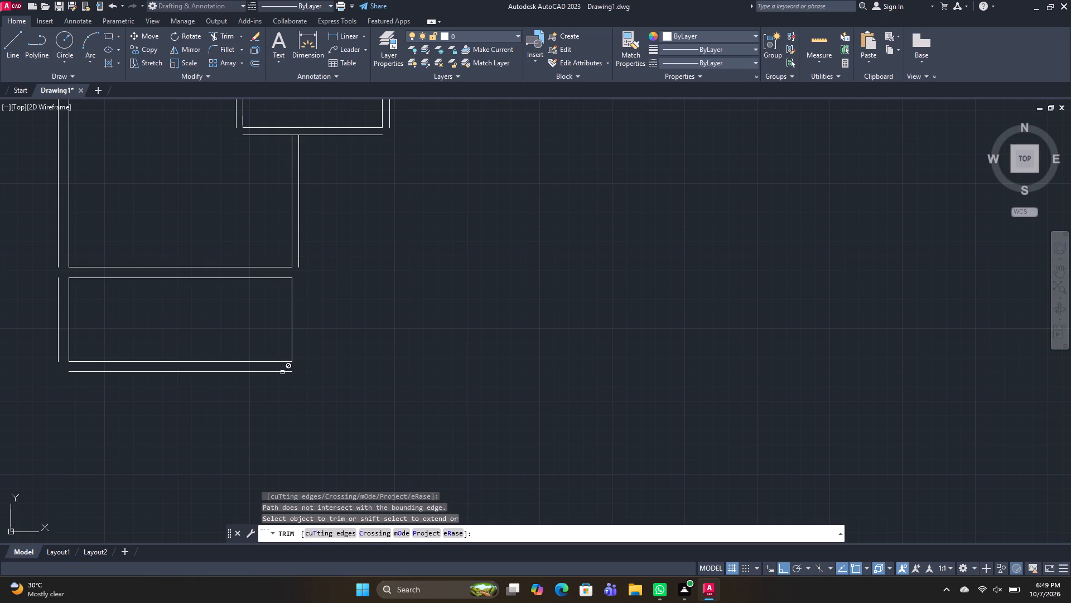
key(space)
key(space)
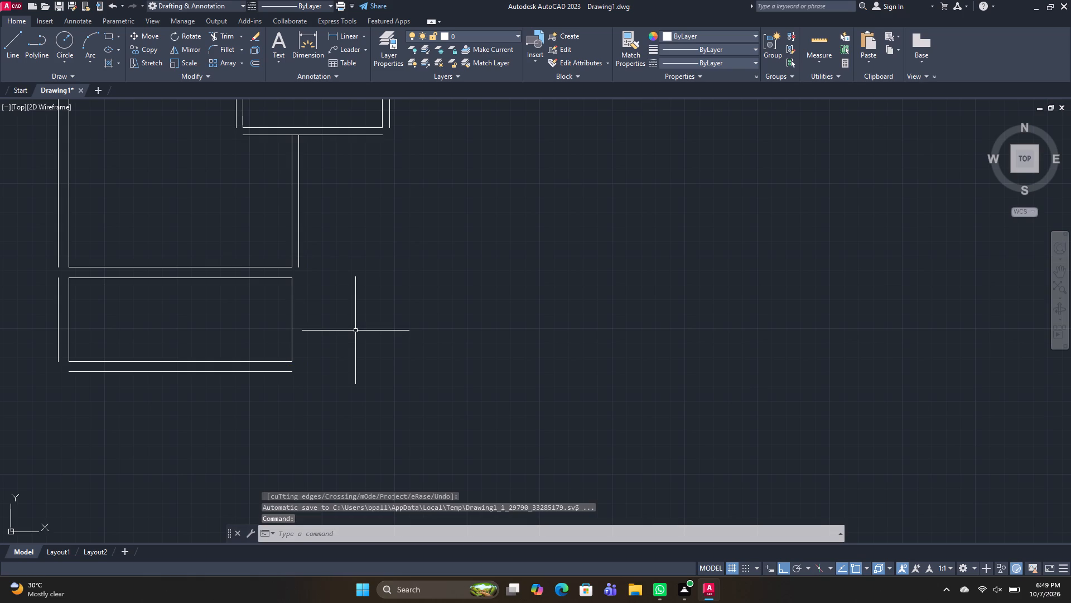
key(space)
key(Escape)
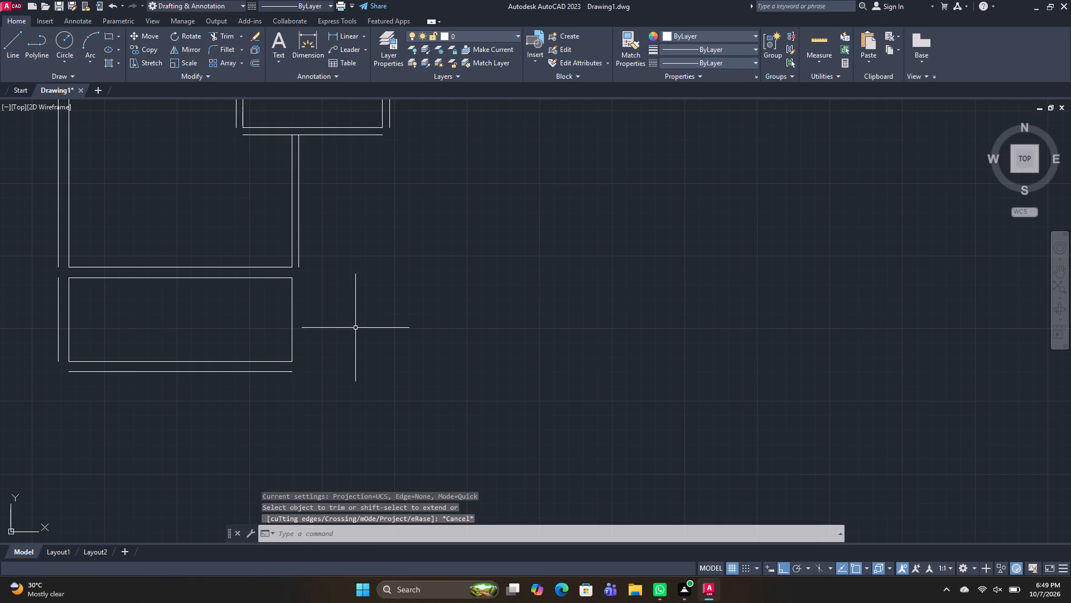
Offset the right side of the 6' by 16' outline outward by 9".
text(O)
key(space)
key(space)
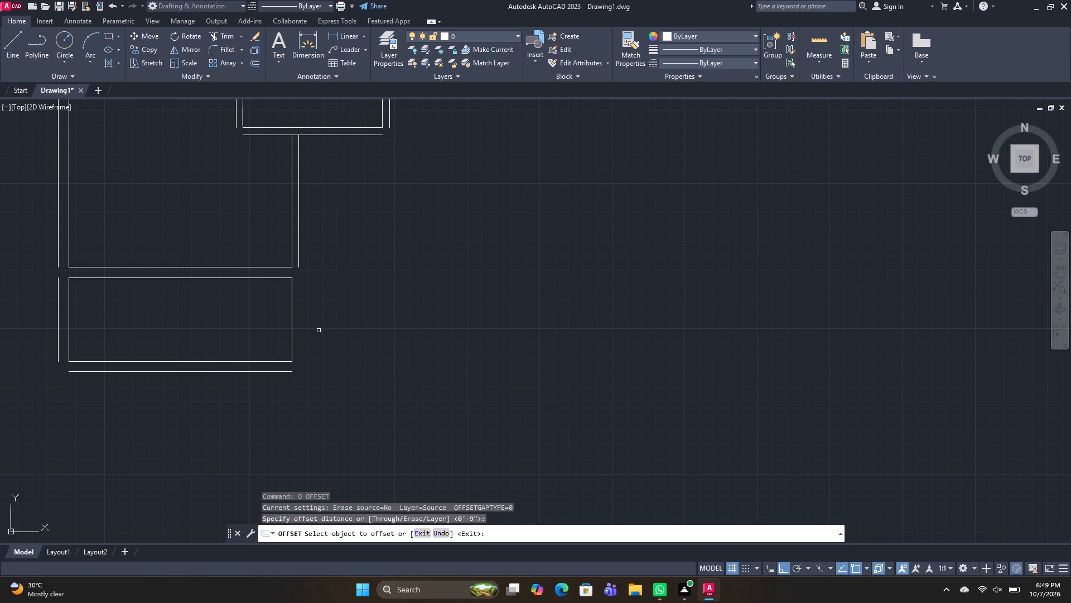
click(293, 333)
click(325, 332)
key(space)
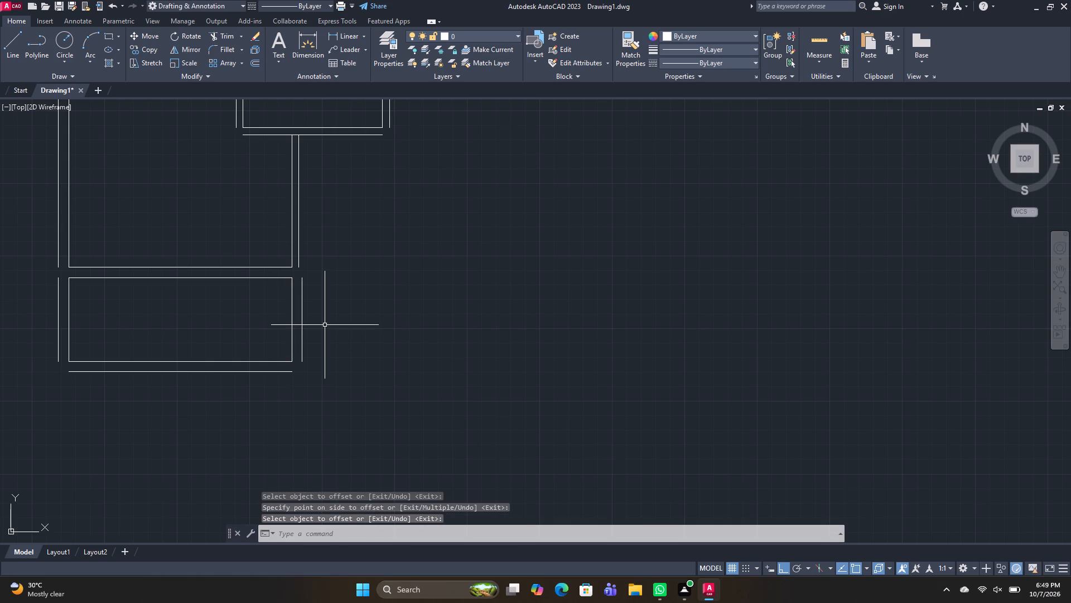
Draw a 12' by 14' room outline from the top of the 14' by 16' room's right outer line to the 6' by 16' space's right outer line.
middle_drag(384, 317, 354, 315)
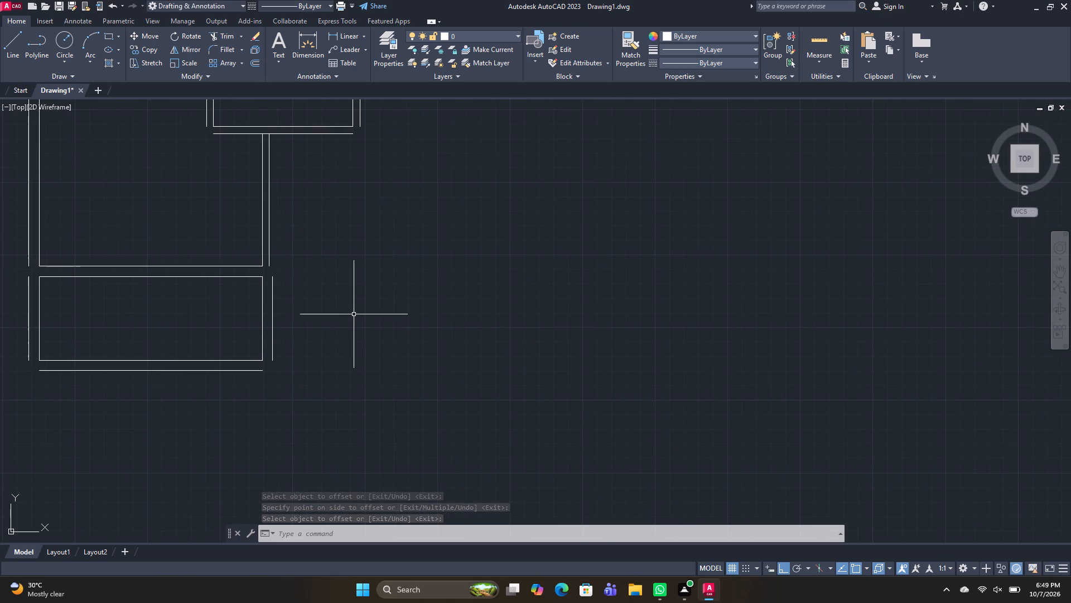
text(L)
key(space)
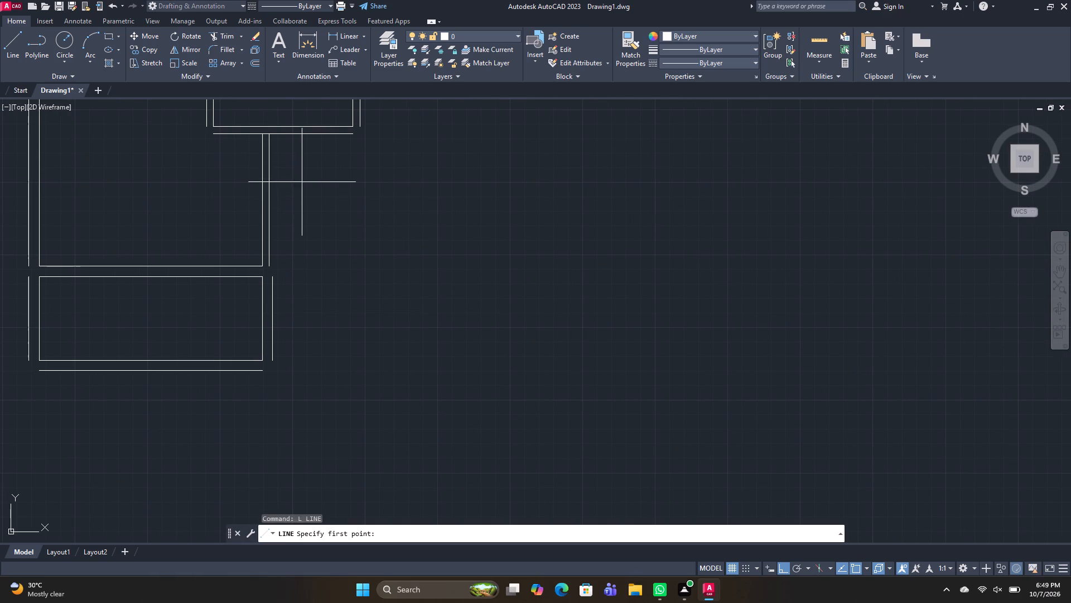
click(269, 136)
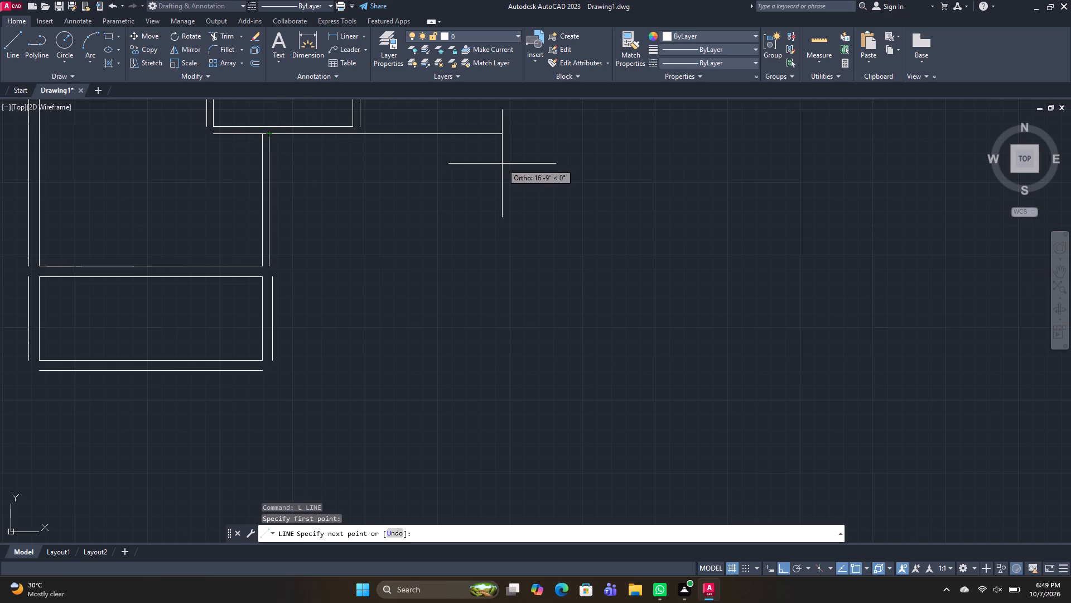
key(1)
text(2')
key(Return)
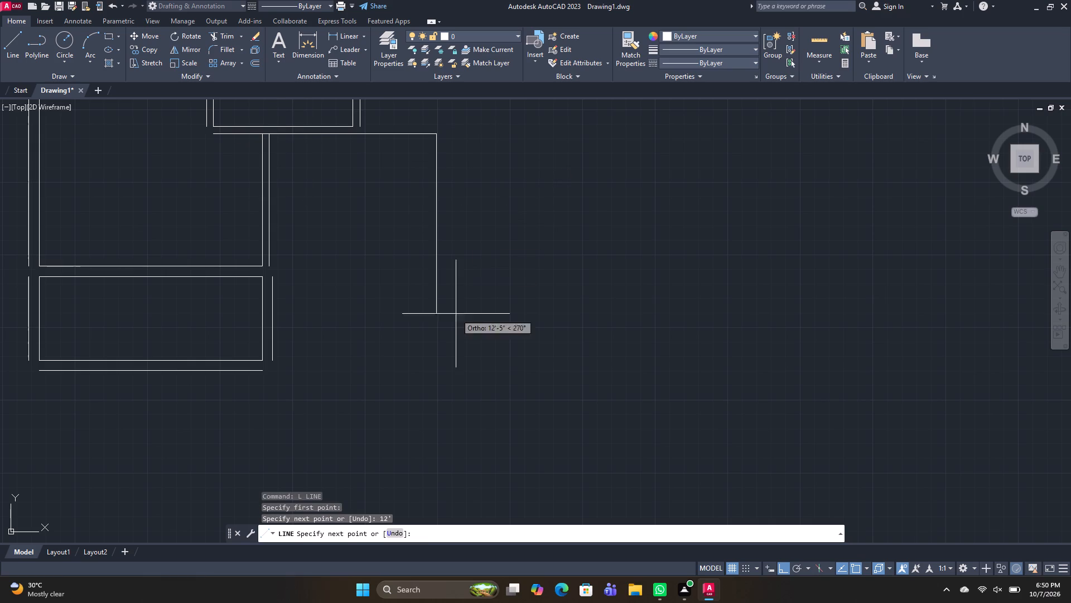
text(14')
key(Return)
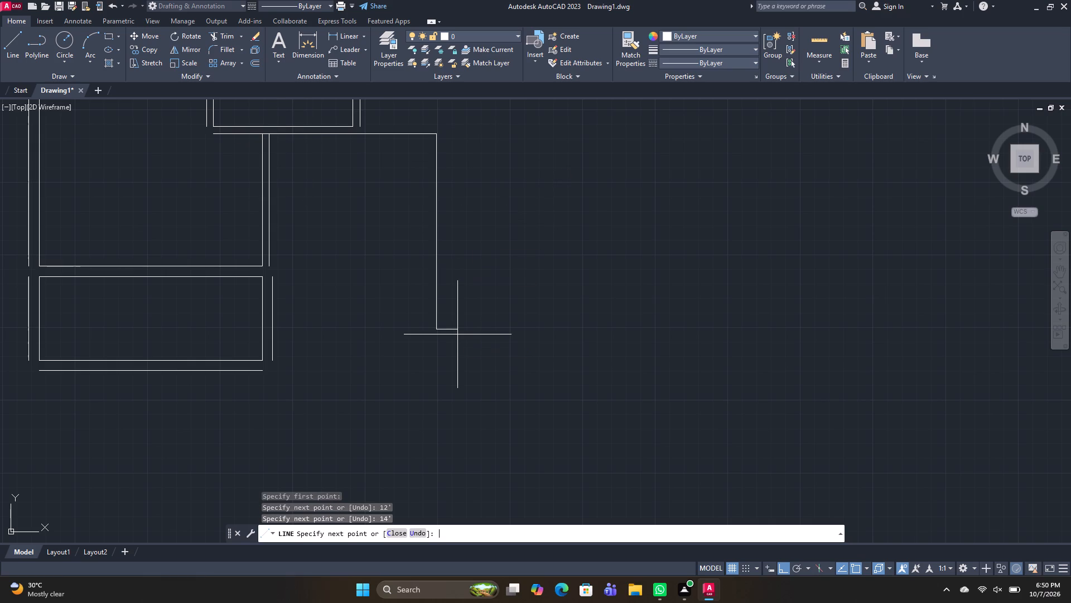
click(273, 327)
key(space)
Offset the bottom, right and top sides of the 12' by 14' room outward by 9".
text(O)
key(space)
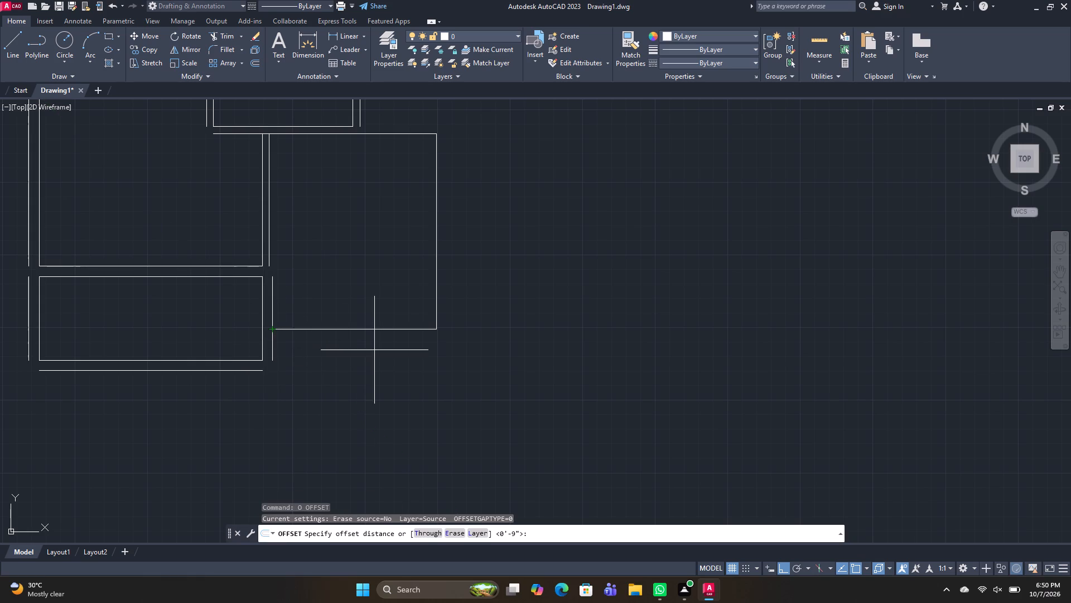
key(space)
drag(371, 331, 371, 336)
click(375, 400)
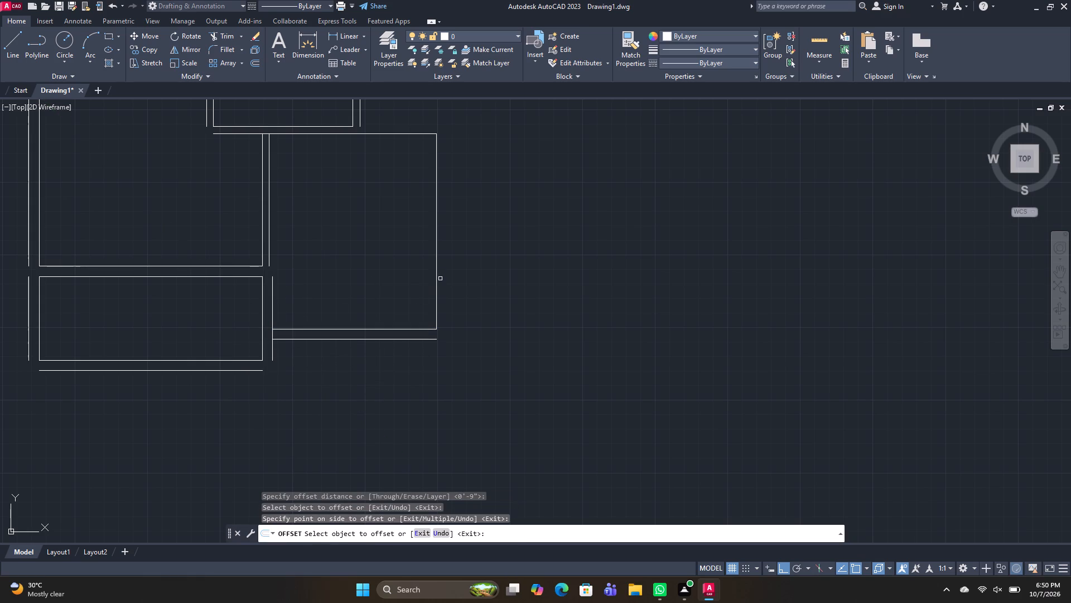
drag(436, 283, 443, 283)
click(506, 286)
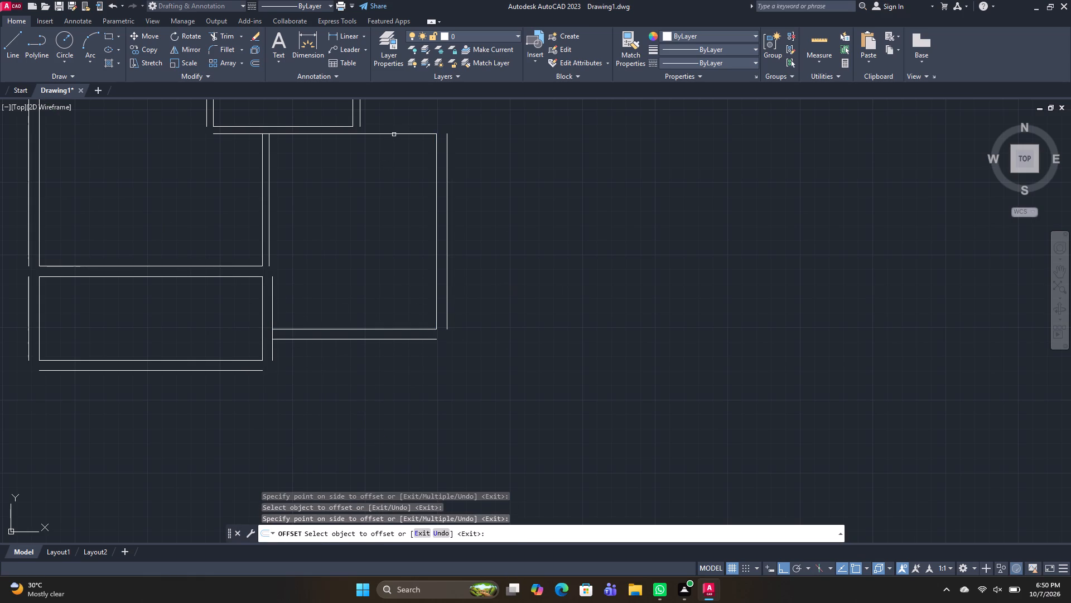
click(394, 135)
click(394, 116)
middle_drag(516, 236, 556, 337)
scroll(519, 246, down, 1)
key(space)
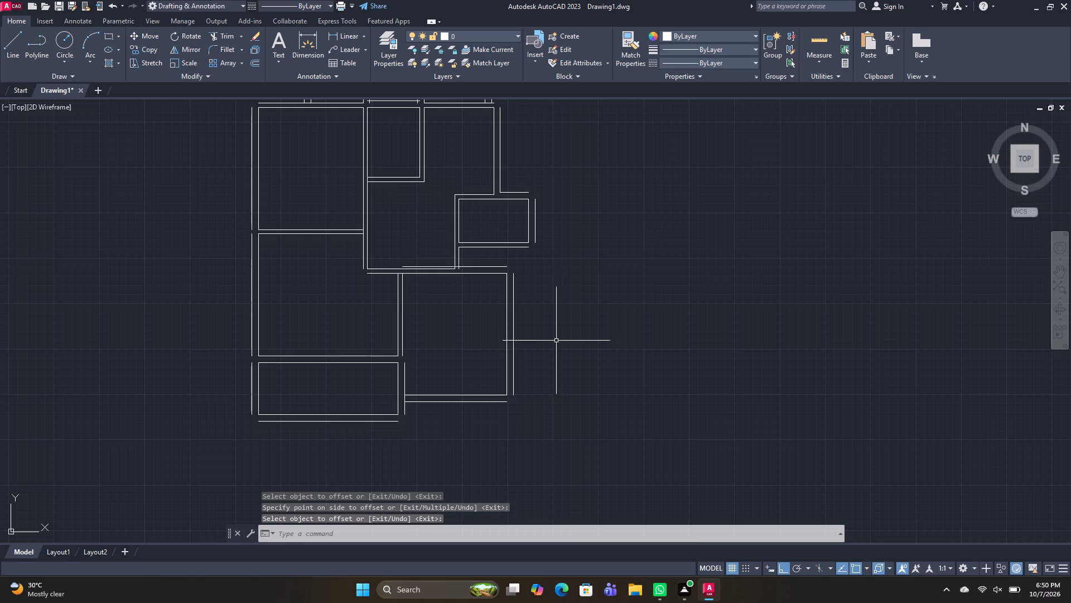
Draw a rectangle around the whole floor plan, leaving clearance on all sides.
scroll(556, 346, down, 1)
key(Escape)
key(Escape)
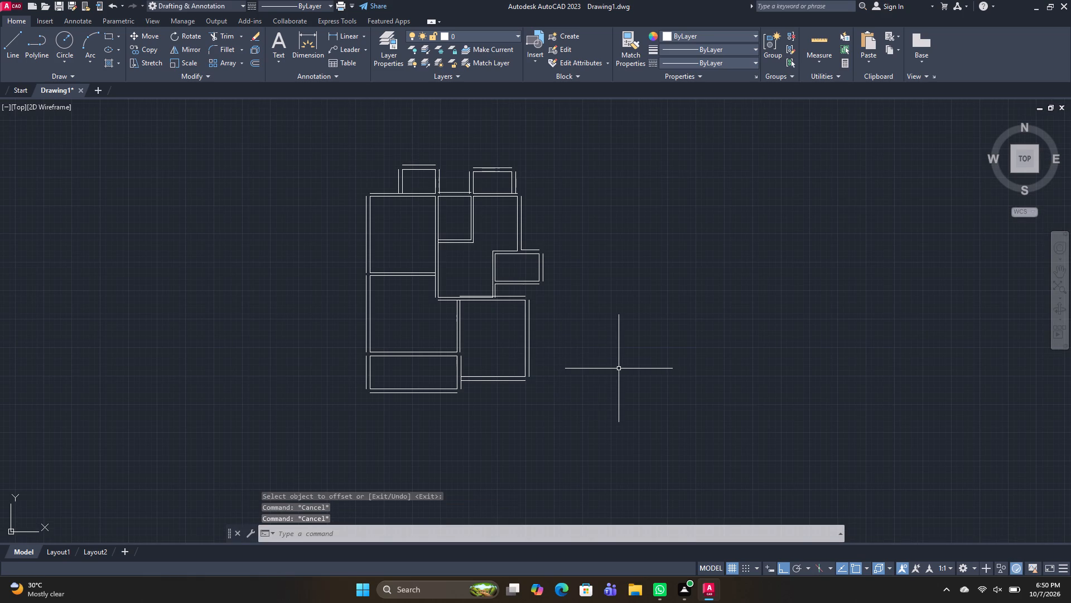
key(t)
key(Escape)
key(r)
key(e)
key(c)
key(space)
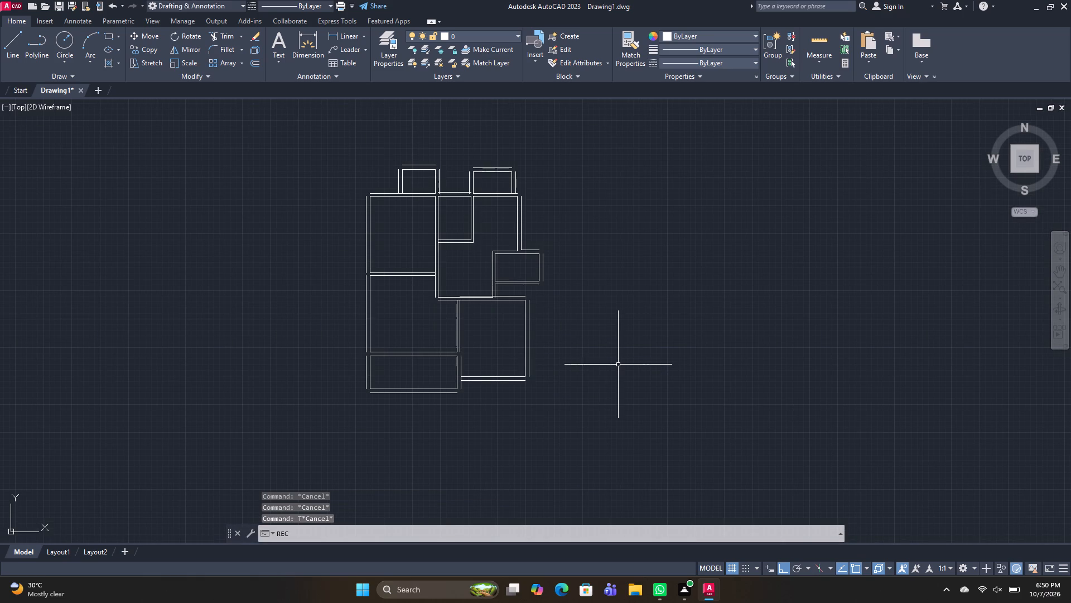
click(311, 113)
click(604, 439)
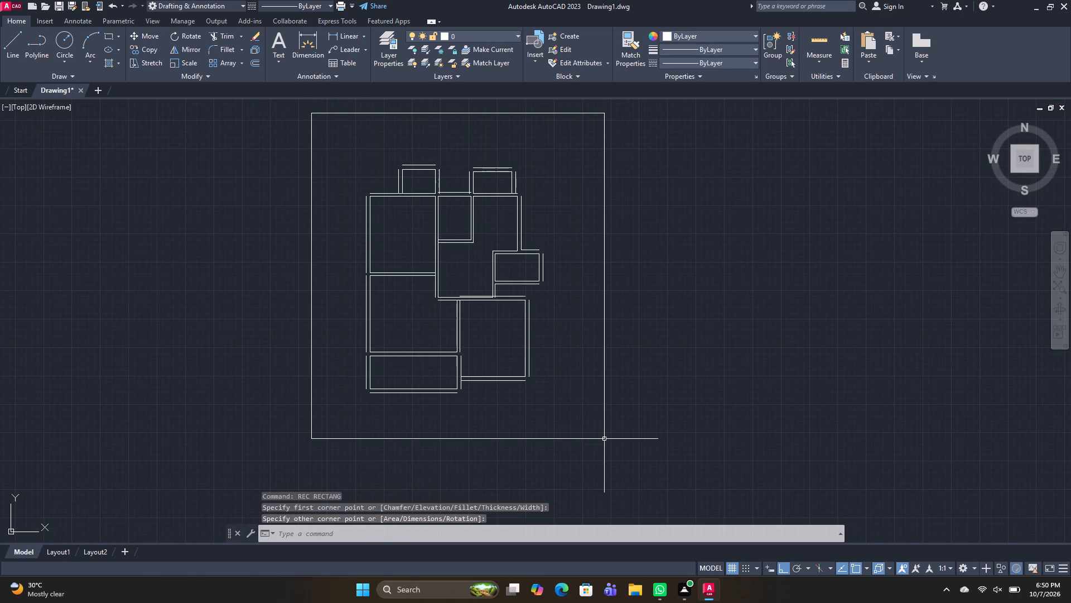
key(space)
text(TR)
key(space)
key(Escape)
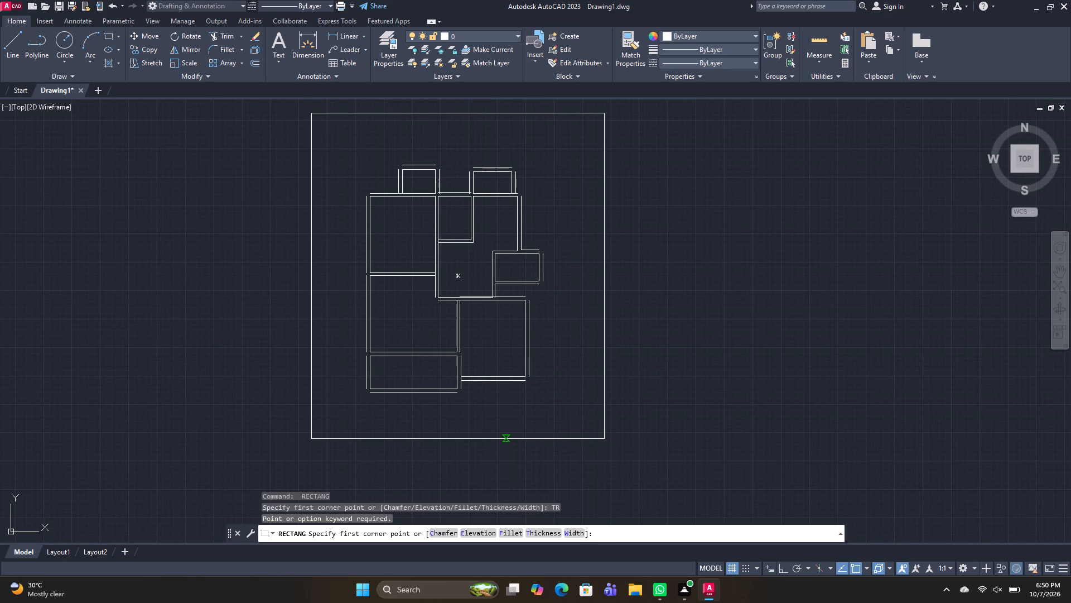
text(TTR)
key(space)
Close the new 12' by 14' room's two outer right corners by extending its outer lines and trimming the overhangs with Trim.
key(t)
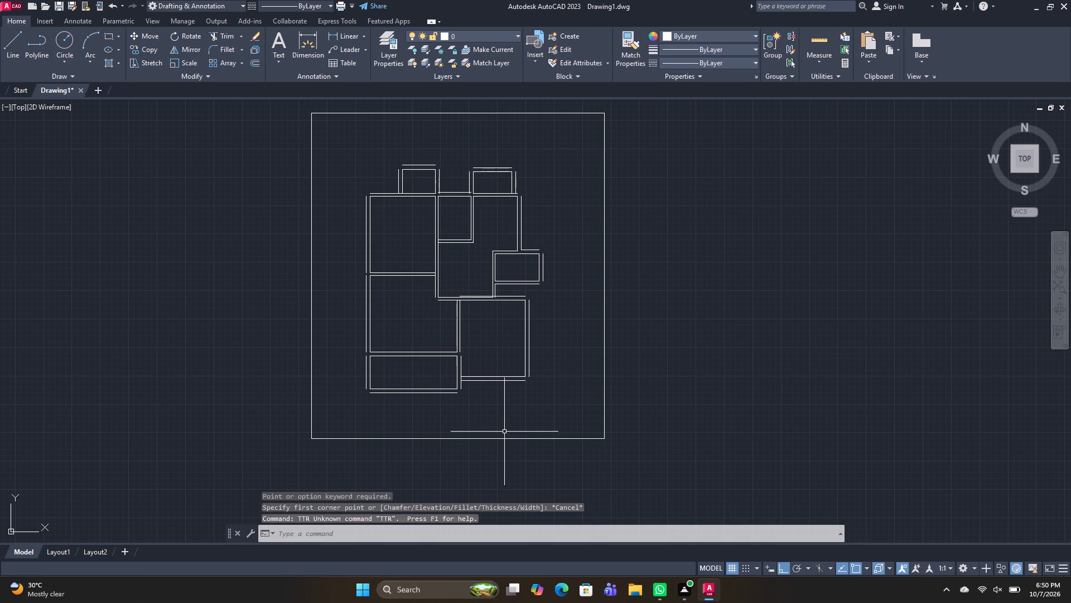
text(R)
key(space)
scroll(475, 385, up, 1)
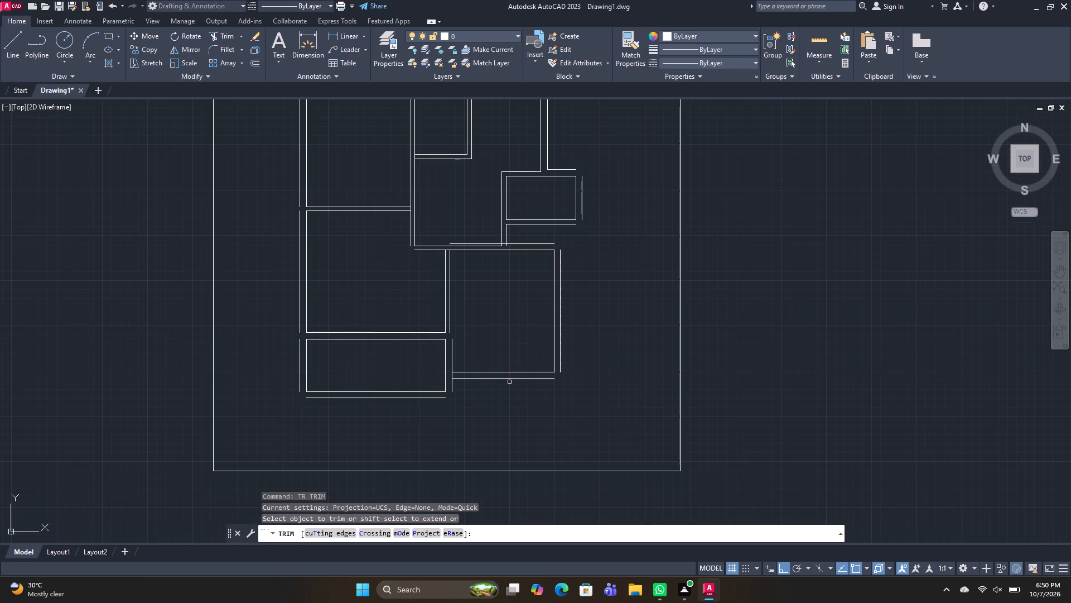
shift+click(523, 378)
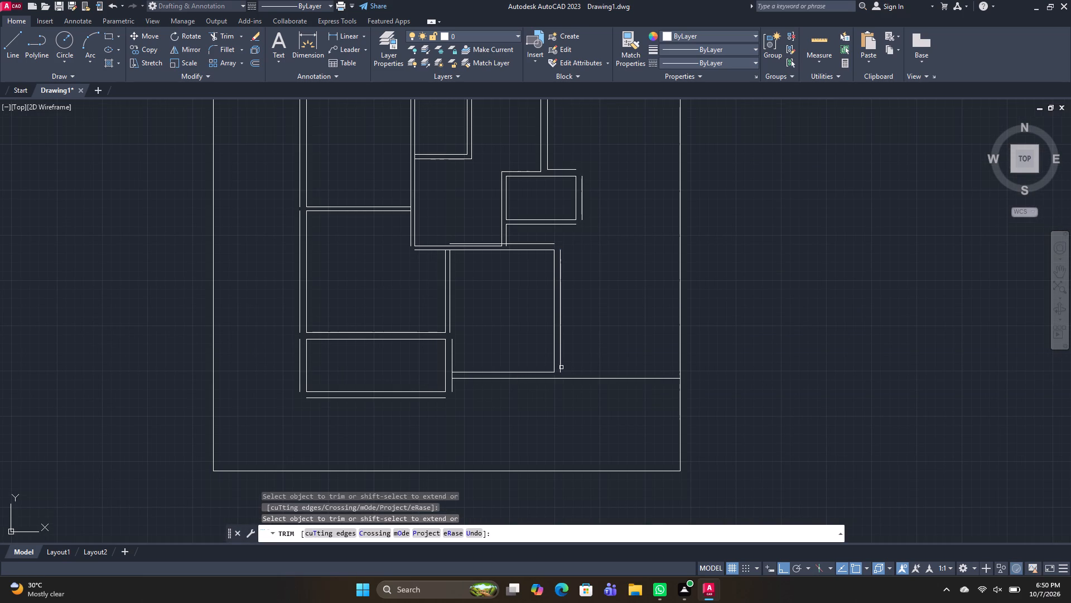
shift+click(560, 366)
drag(599, 363, 591, 418)
scroll(570, 219, up, 1)
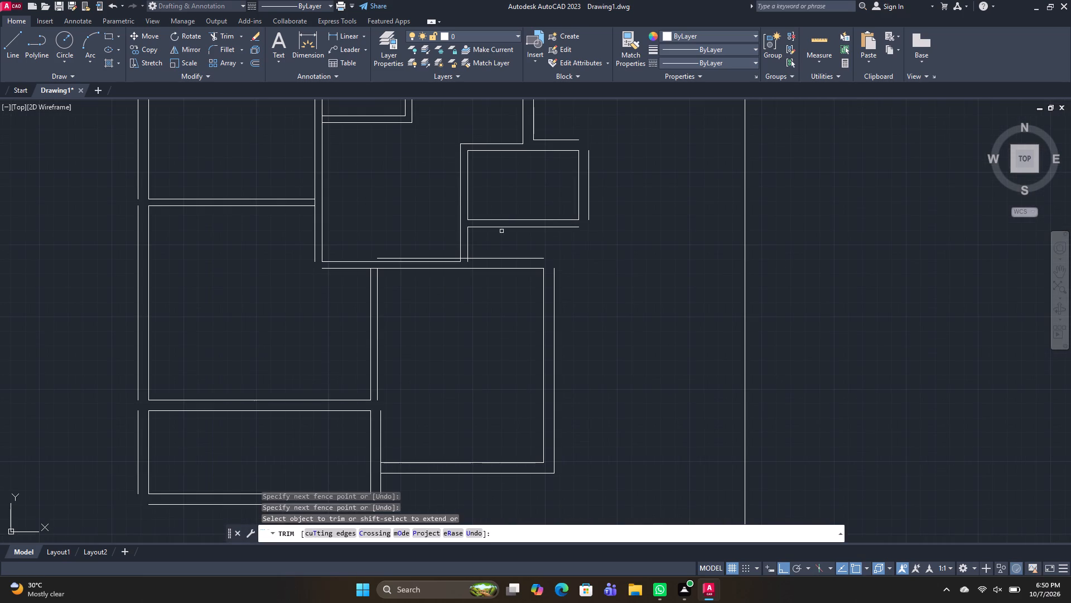
shift+click(515, 259)
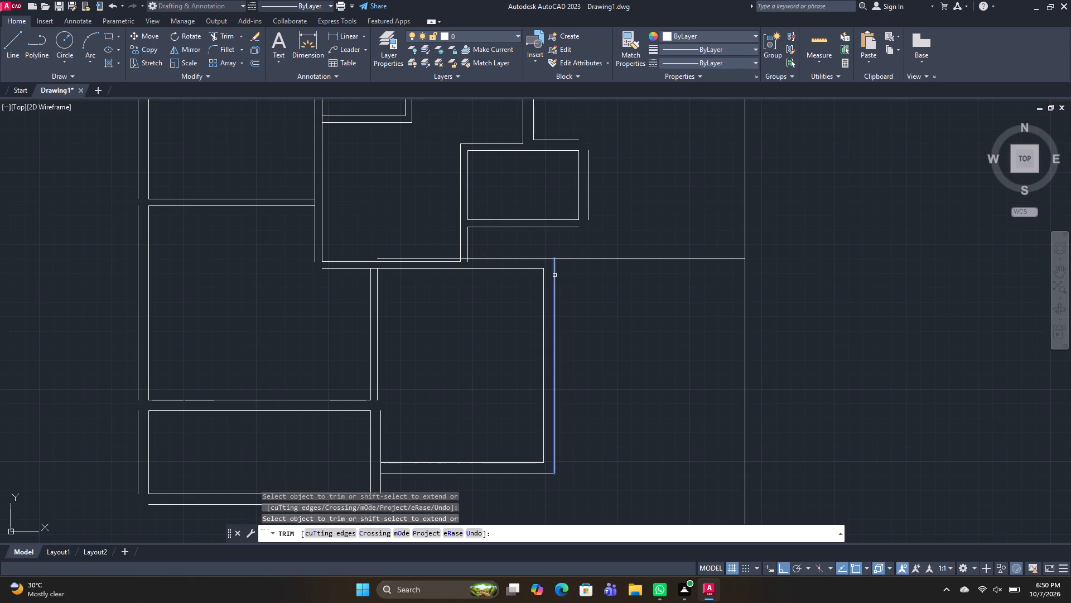
shift+click(553, 273)
drag(588, 245, 588, 311)
Trim the new 12' by 14' room's outer top line and the crossing vertical stub where they overlap the 10' by 10' room's wall.
scroll(483, 256, up, 2)
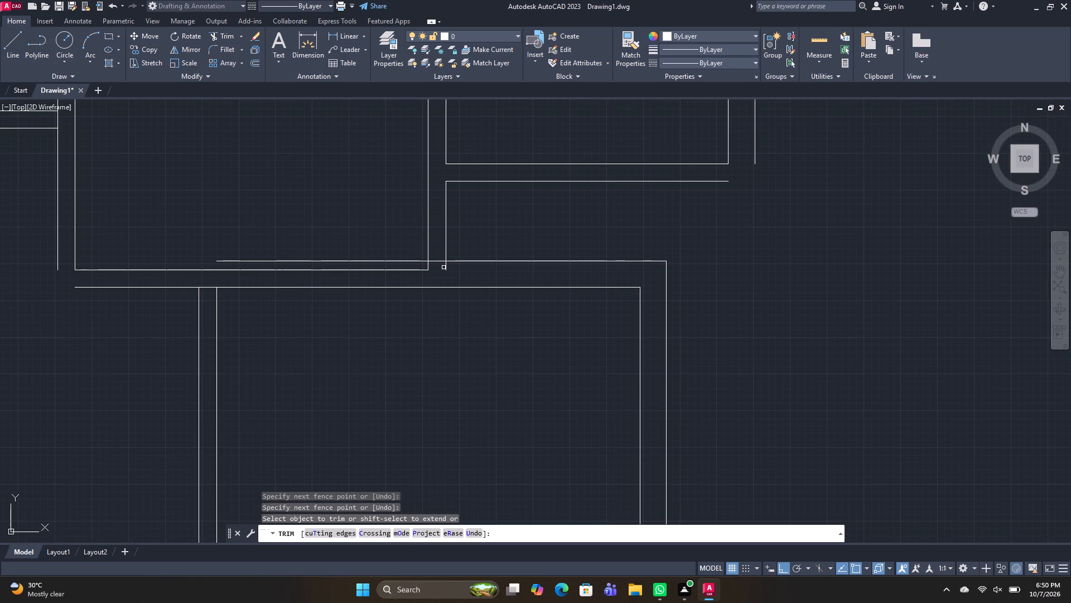
click(447, 269)
click(441, 267)
click(439, 262)
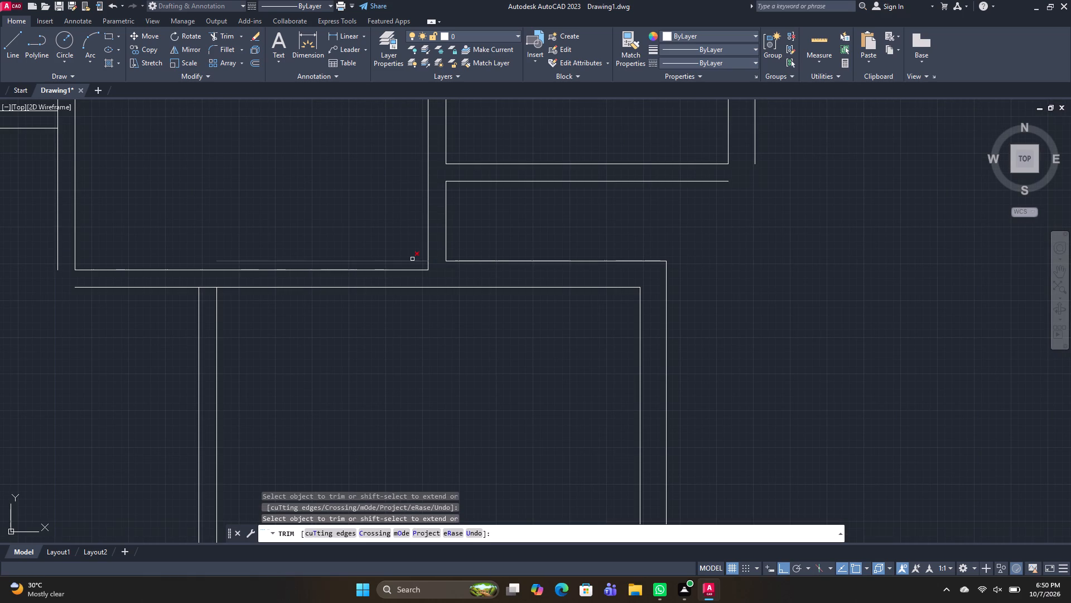
click(412, 260)
Close both outer right corners of the small room above the 12' by 14' room by extending its outer lines and trimming the excess.
middle_drag(552, 211, 568, 269)
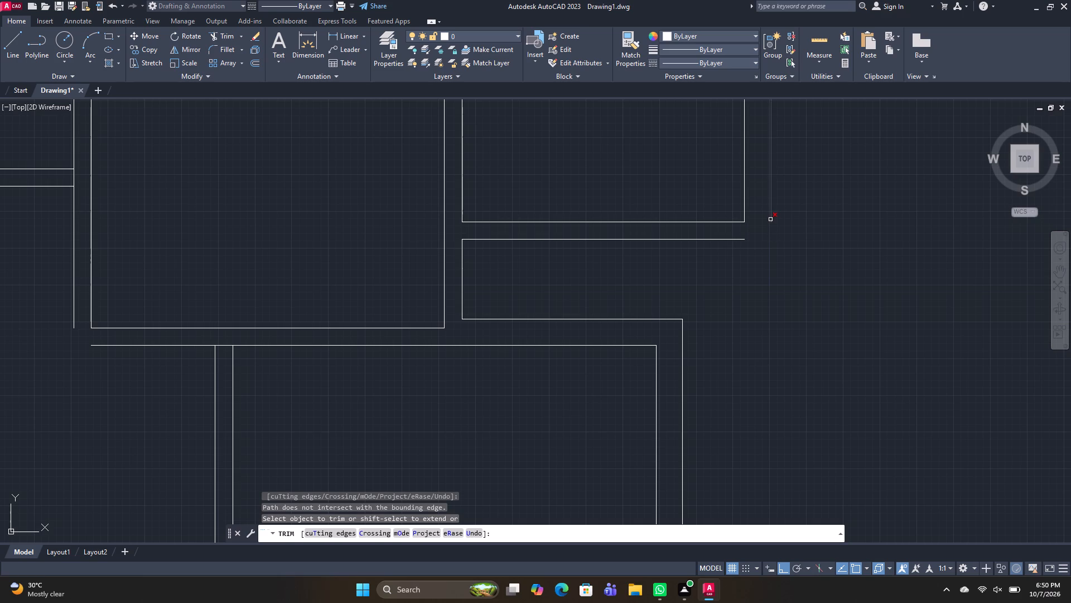
scroll(770, 220, down, 2)
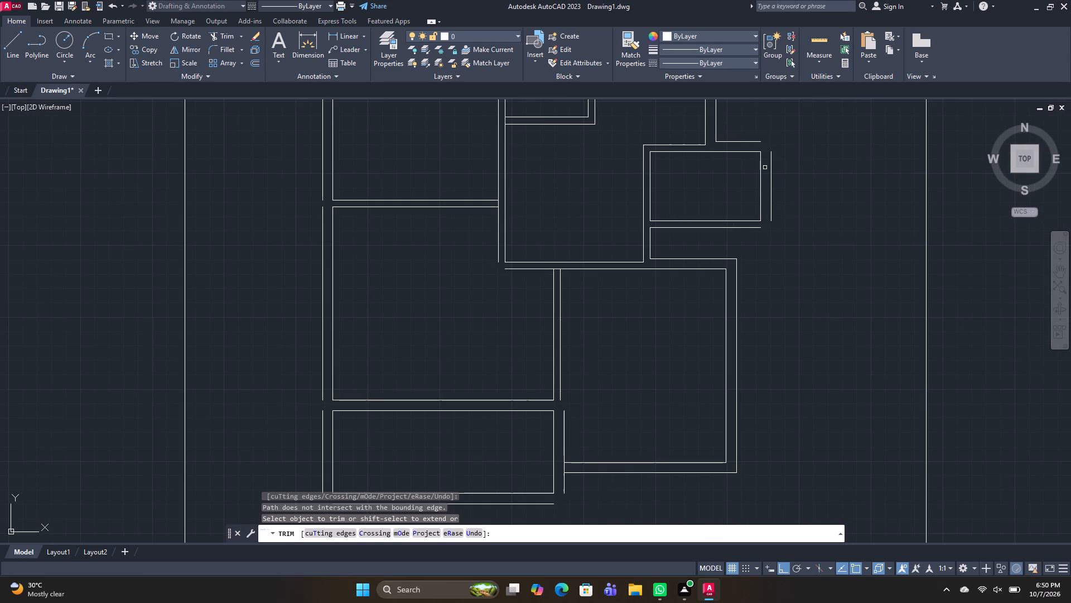
shift+click(757, 141)
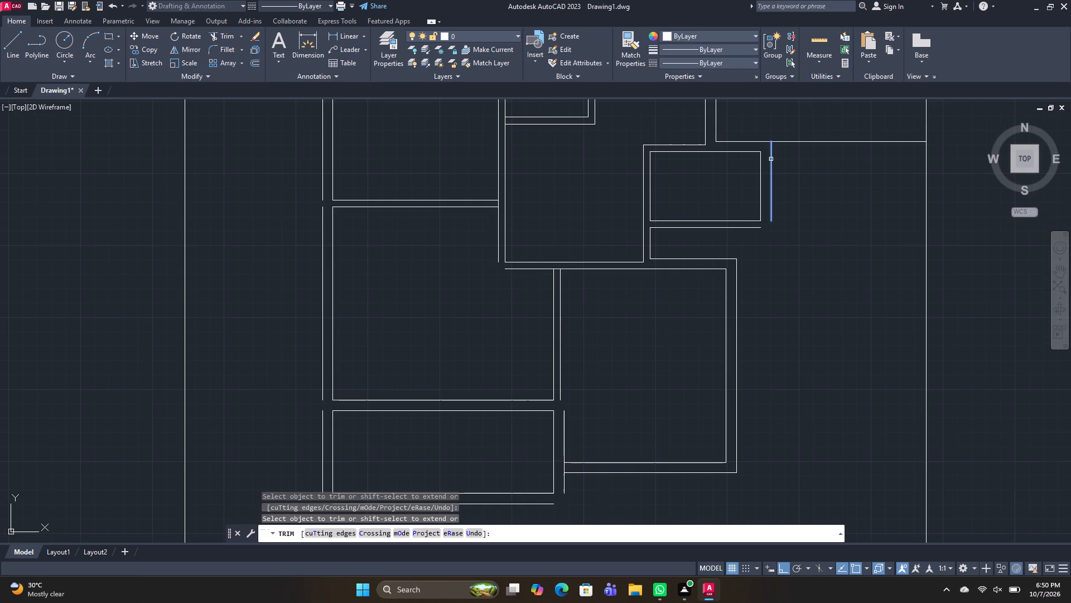
shift+click(772, 159)
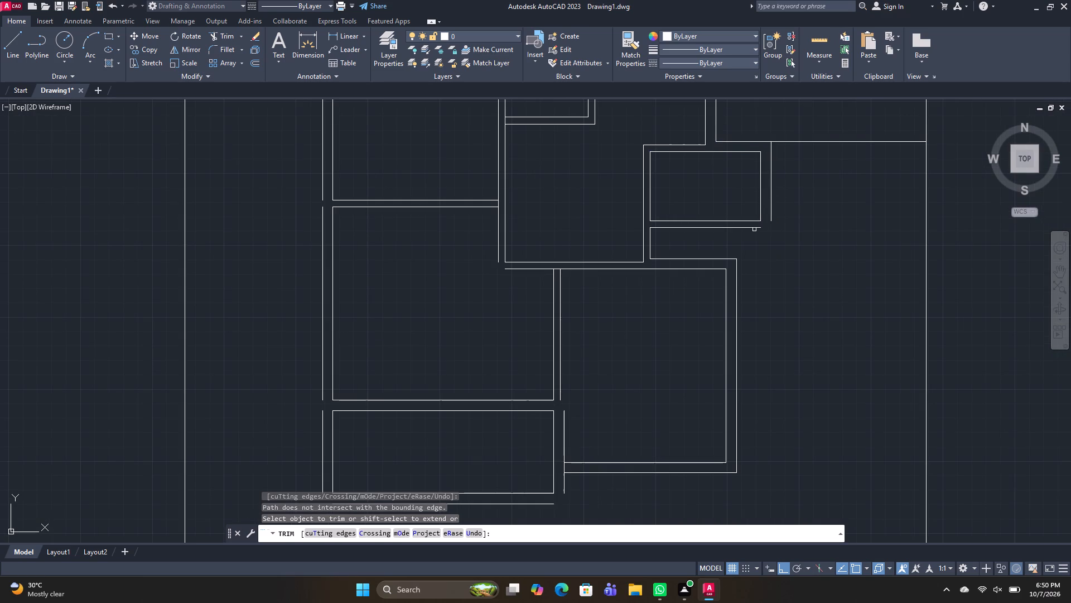
shift+click(758, 228)
shift+click(772, 214)
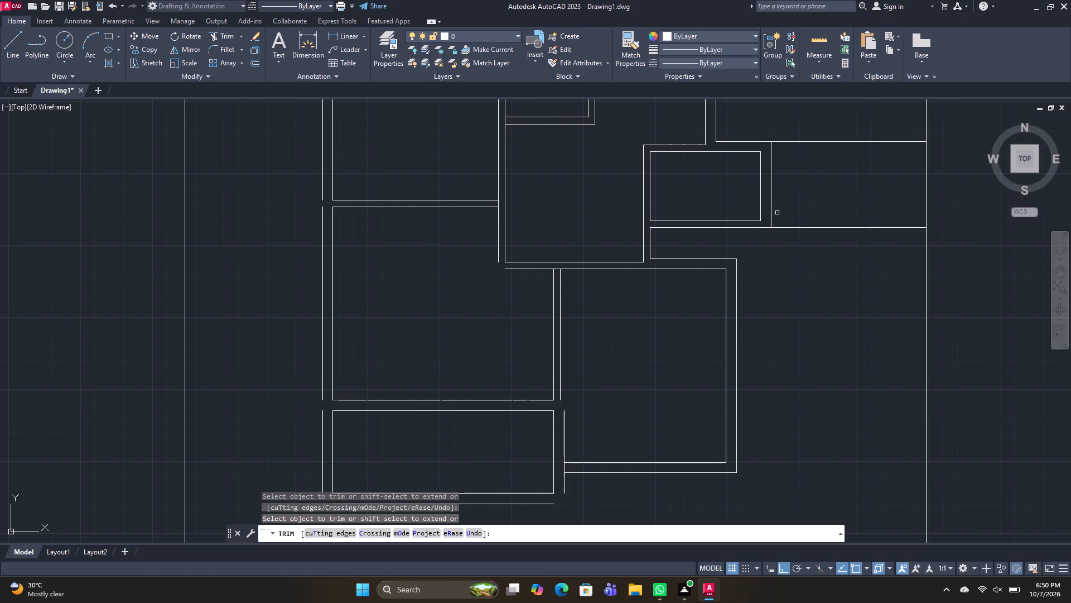
drag(794, 108, 837, 276)
middle_drag(834, 274, 809, 387)
scroll(834, 275, down, 1)
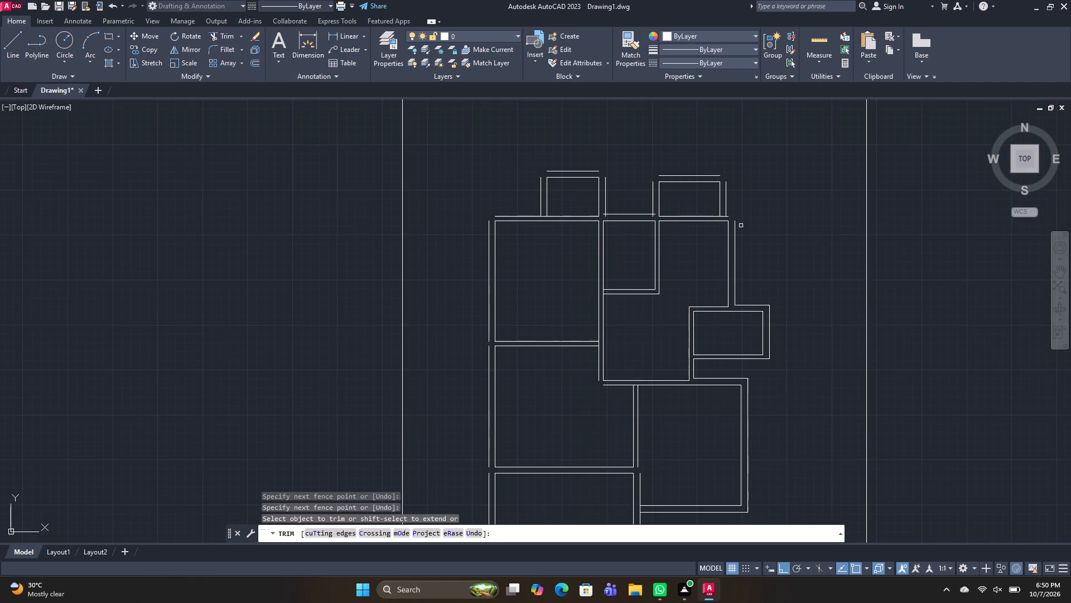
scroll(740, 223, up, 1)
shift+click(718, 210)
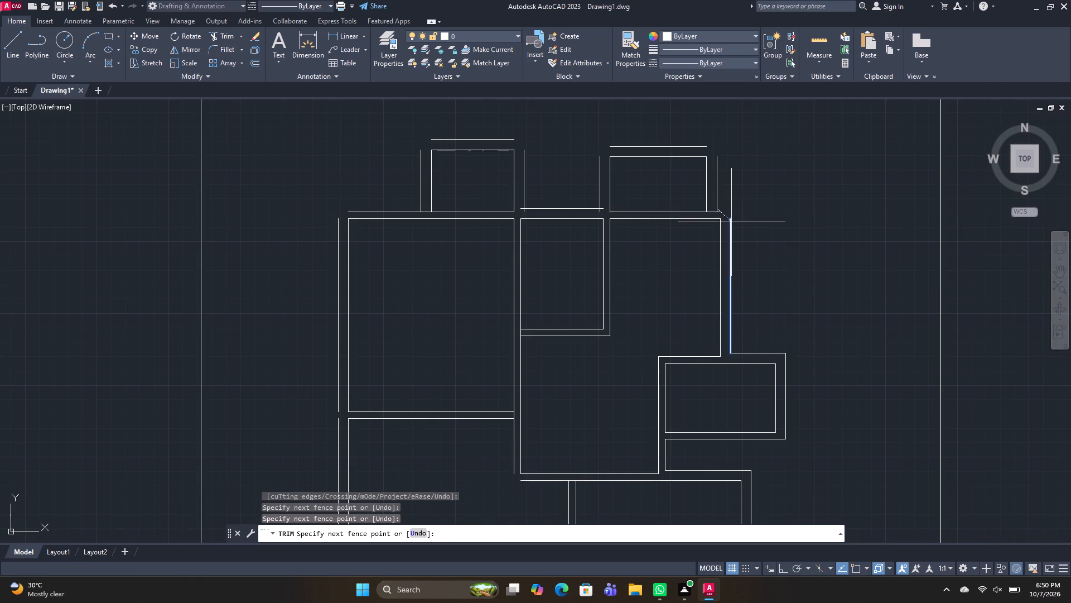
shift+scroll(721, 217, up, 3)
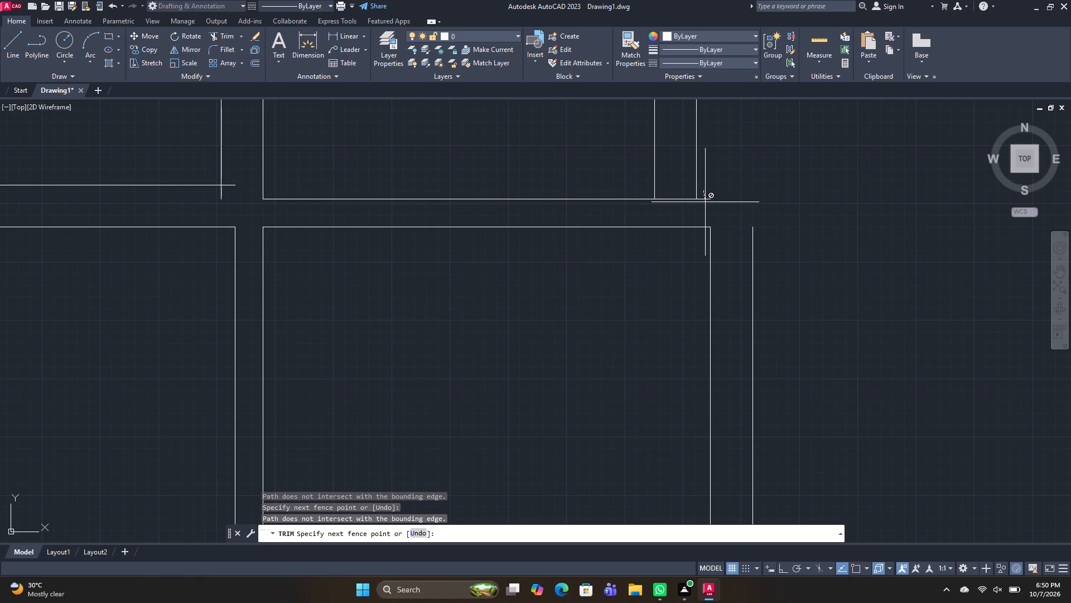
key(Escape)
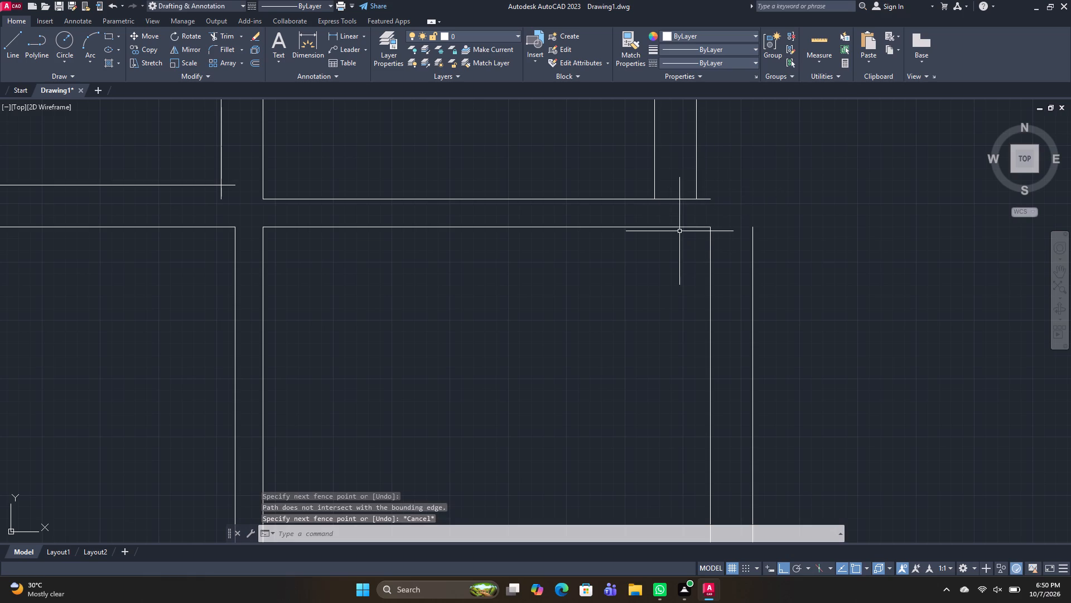
Trim the wall line beneath the upper-right small room between that room's inner and outer right side lines.
key(space)
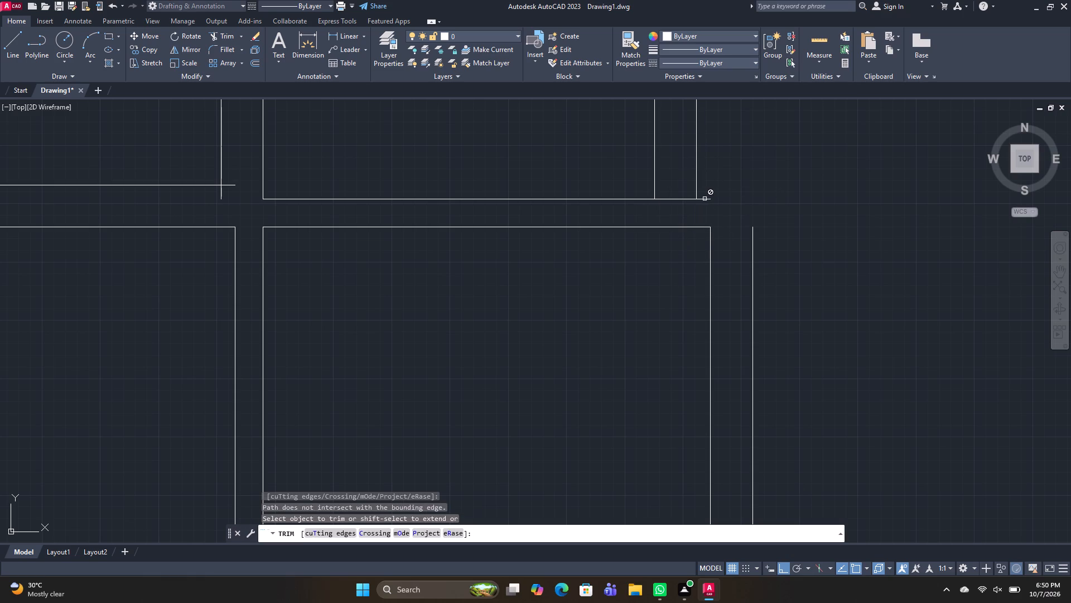
scroll(752, 232, down, 2)
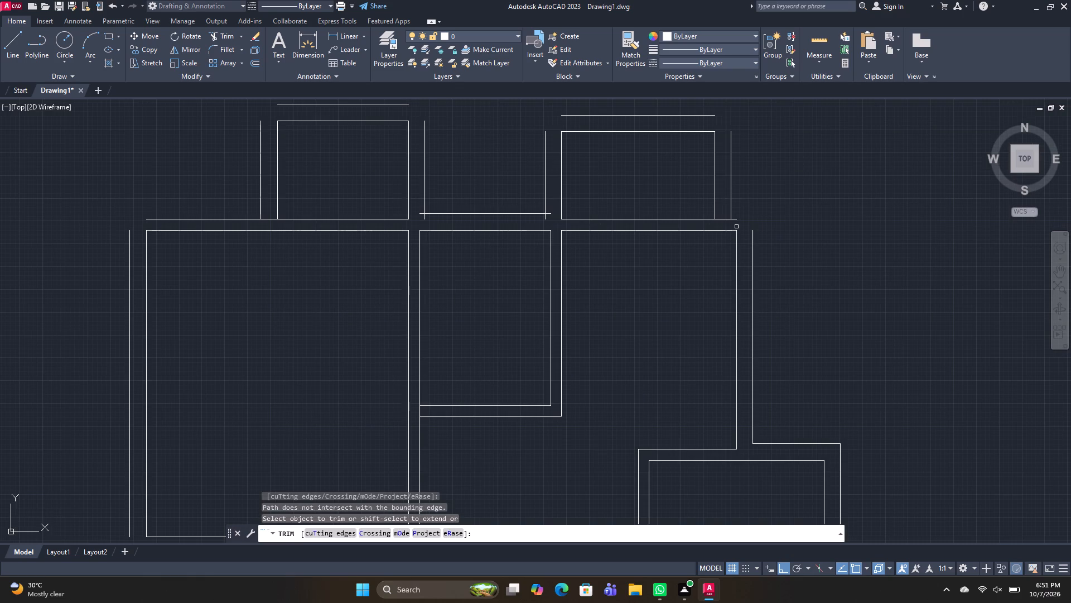
click(722, 219)
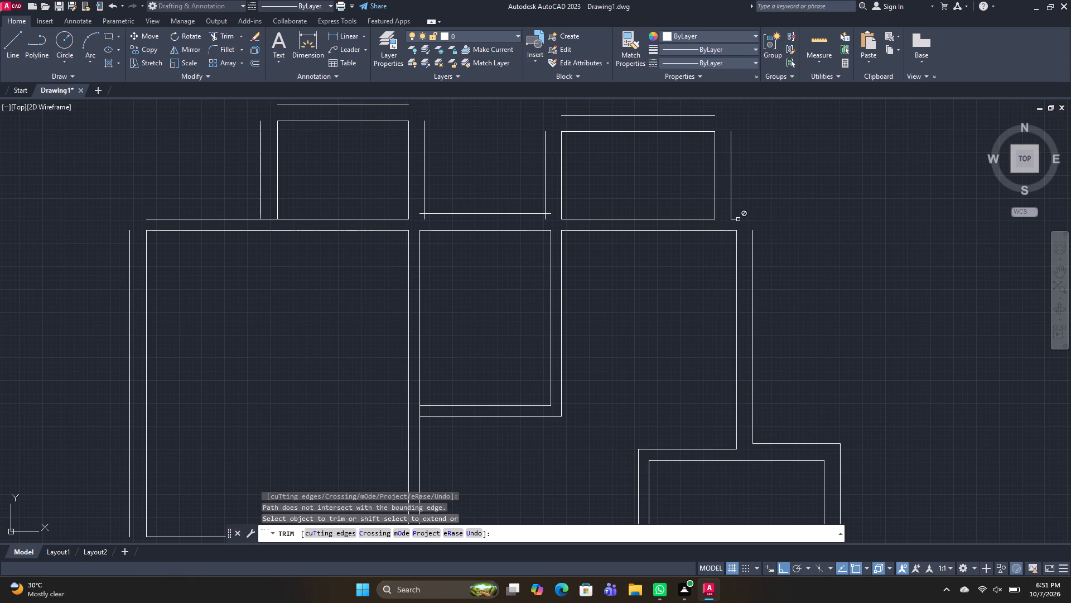
Trim the crossing overhangs at both lower corners of the recess between the two small top rooms.
scroll(741, 202, down, 1)
middle_drag(741, 208, 739, 236)
scroll(738, 247, up, 2)
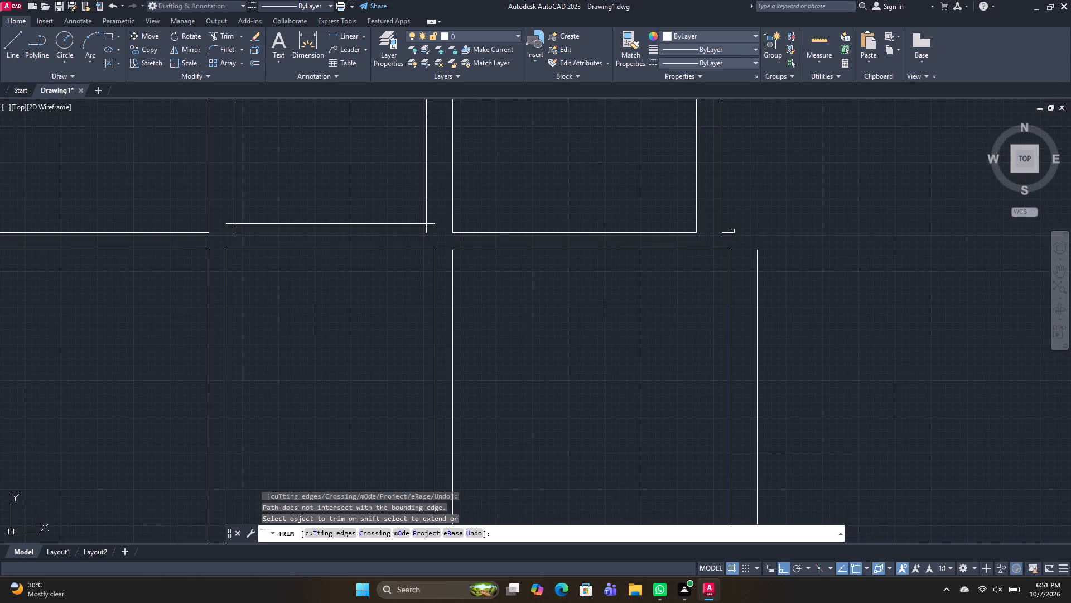
scroll(734, 224, down, 2)
scroll(542, 228, up, 2)
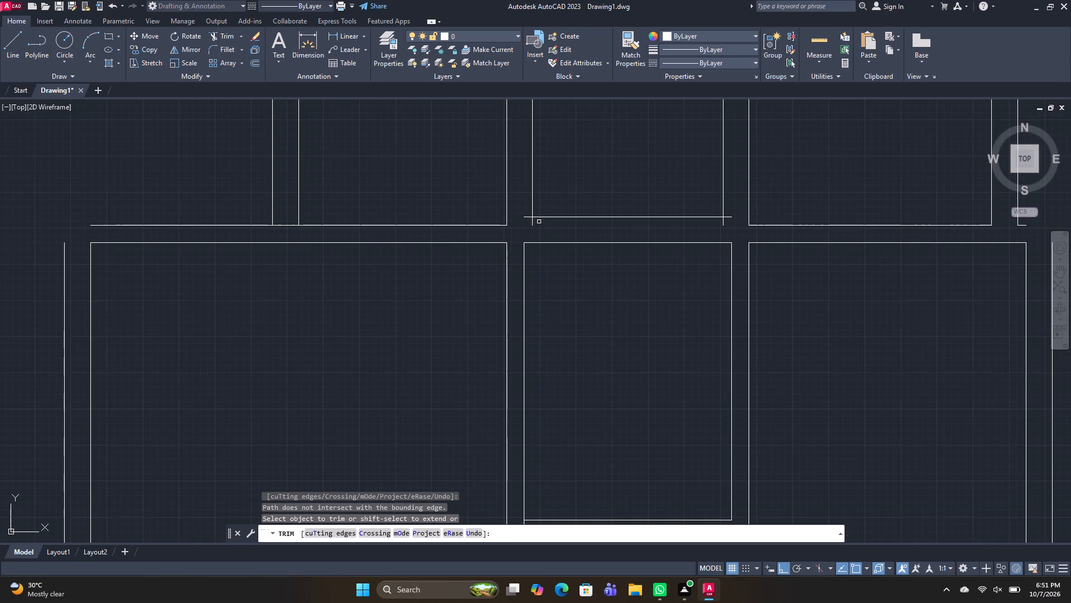
click(533, 223)
click(529, 216)
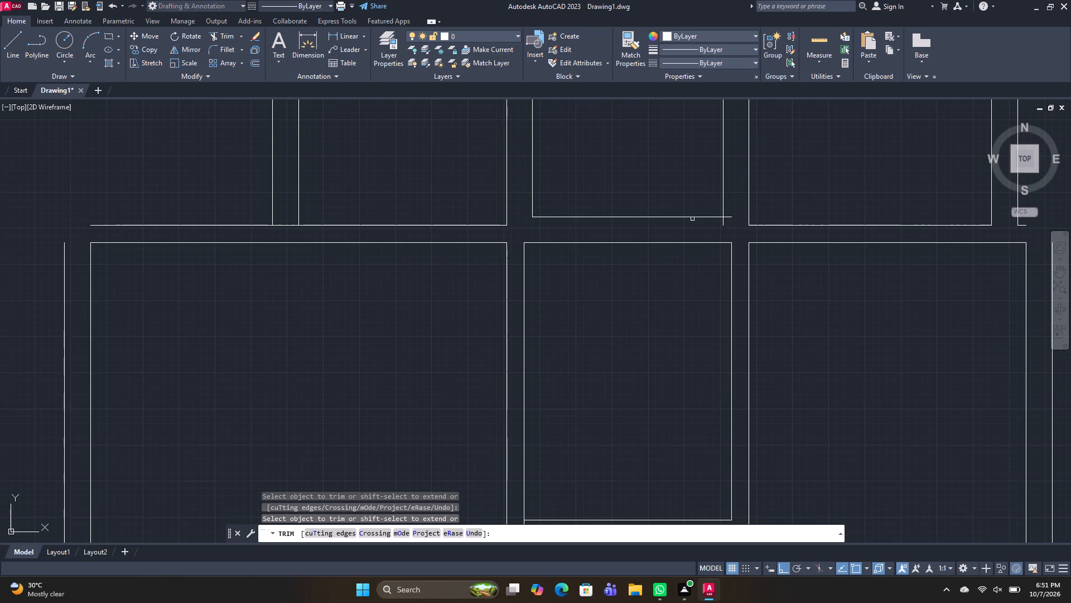
click(723, 221)
click(727, 217)
Close the facing upper outer corners of the two small top rooms by extending their outer lines and trimming the excess.
scroll(729, 217, down, 2)
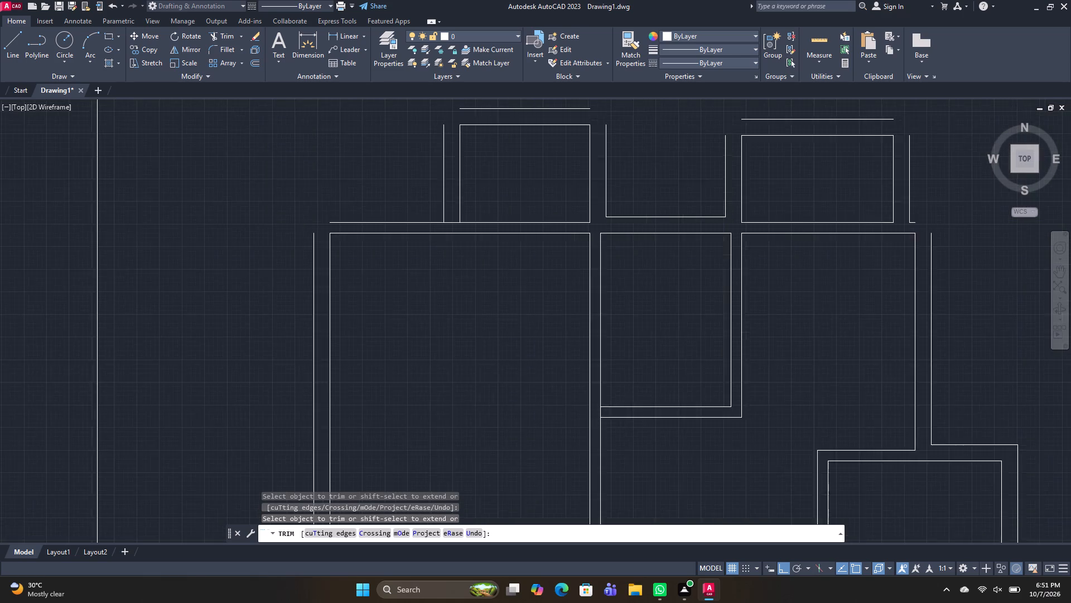
scroll(732, 191, up, 2)
middle_drag(736, 174, 736, 293)
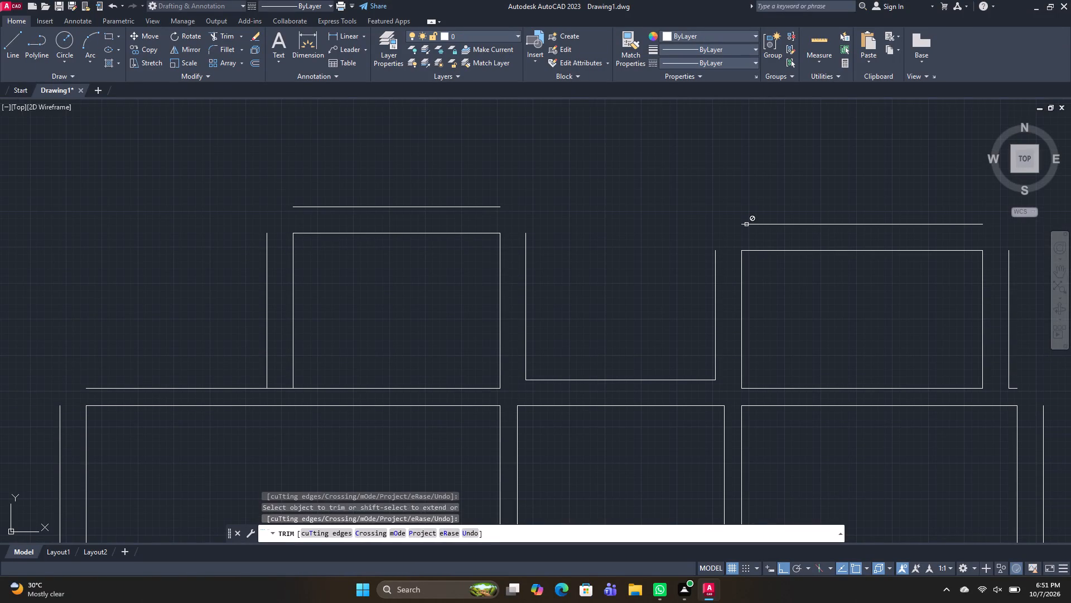
scroll(717, 253, down, 3)
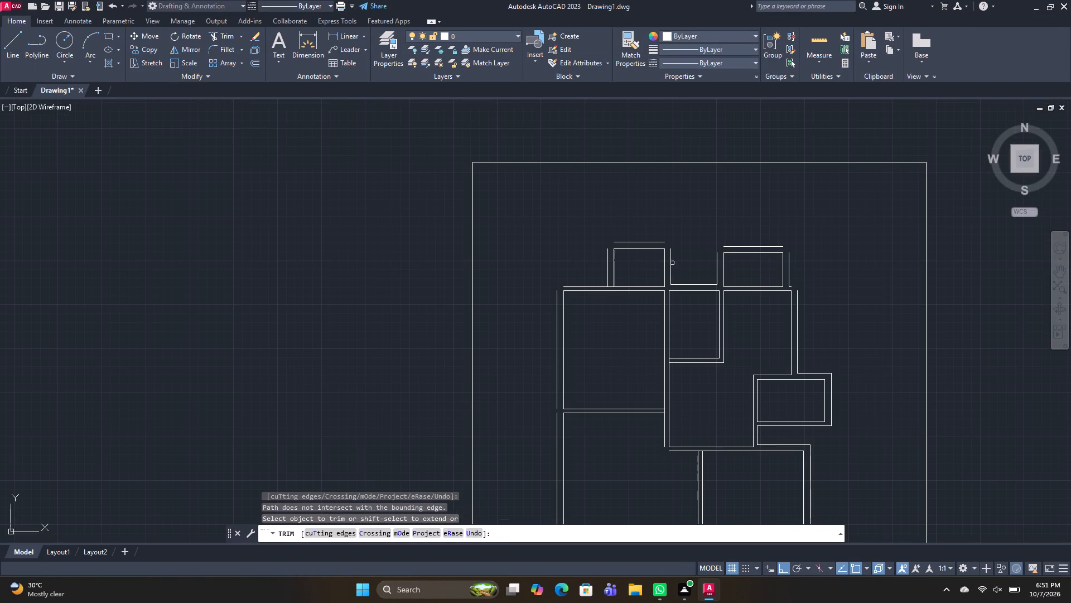
shift+click(670, 256)
shift+click(658, 243)
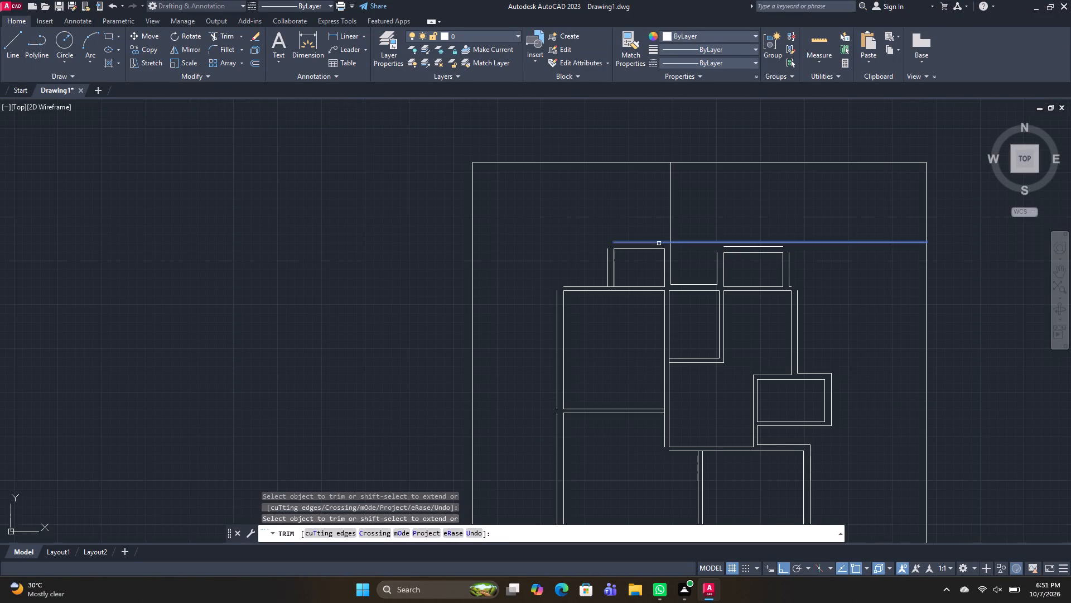
shift+click(728, 247)
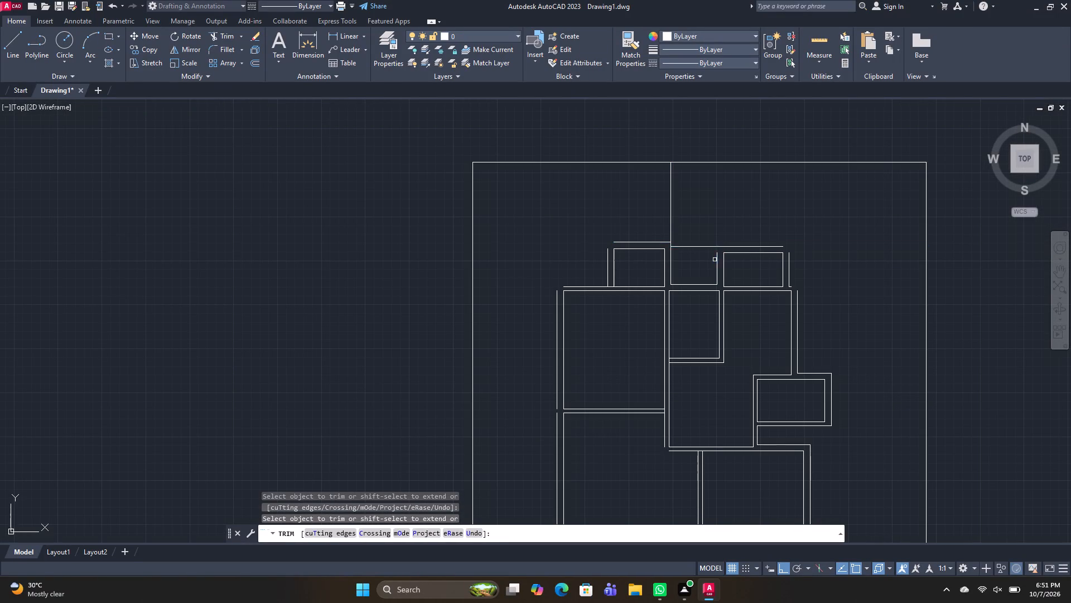
shift+click(715, 260)
shift+click(720, 262)
drag(703, 258, 703, 216)
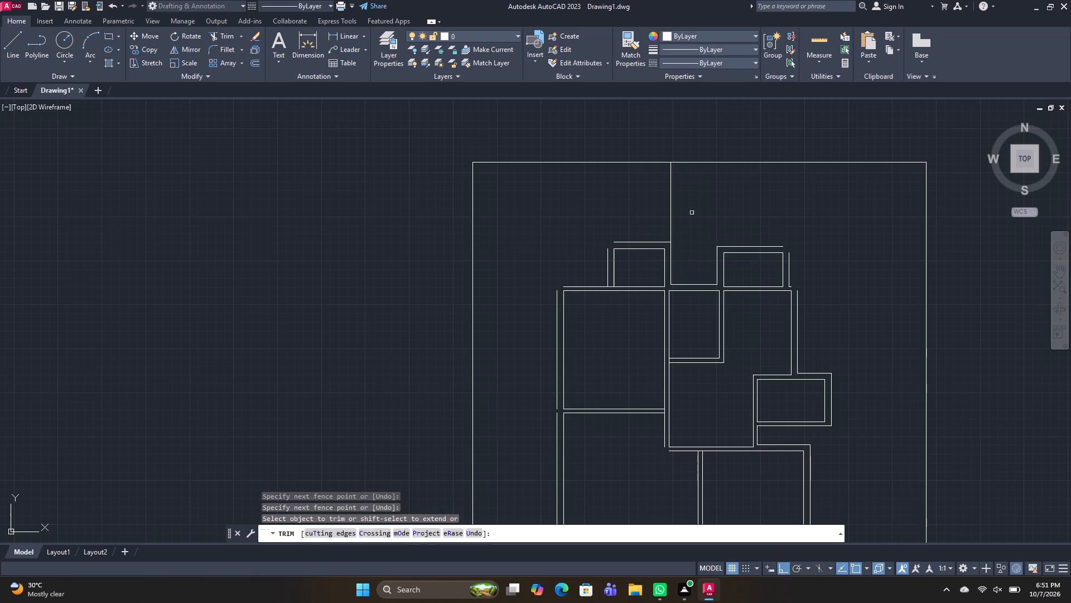
drag(687, 213, 630, 211)
Close the upper-left outer corner of the left small top room by extending its outer lines and trimming the overhang.
shift+click(608, 253)
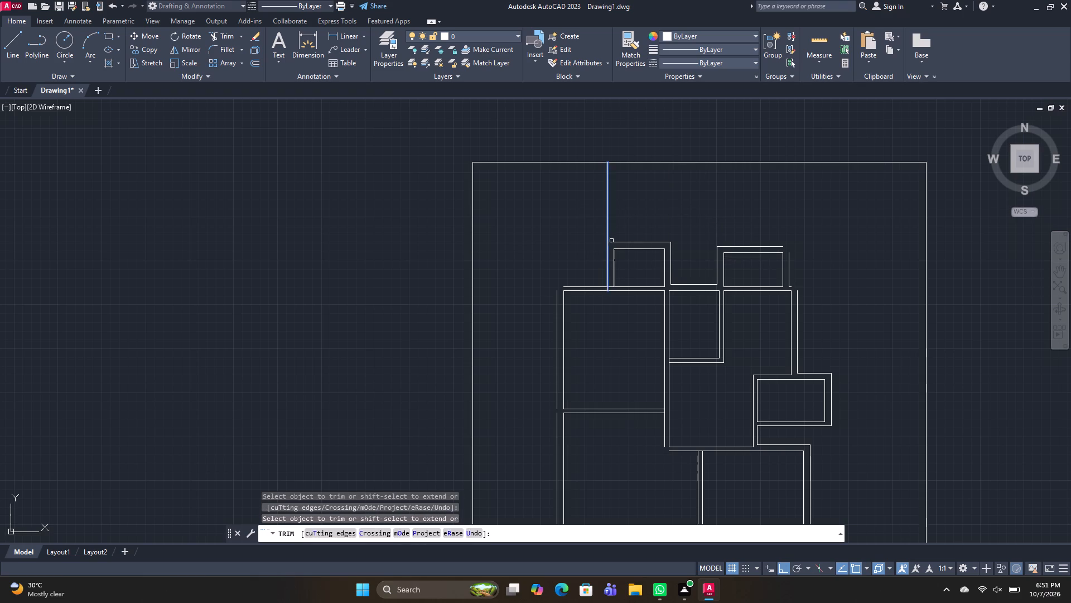
shift+click(617, 242)
drag(630, 212, 565, 227)
Close the upper-right outer corner of the right small top room by extending its outer lines and trimming the excess.
scroll(755, 248, up, 2)
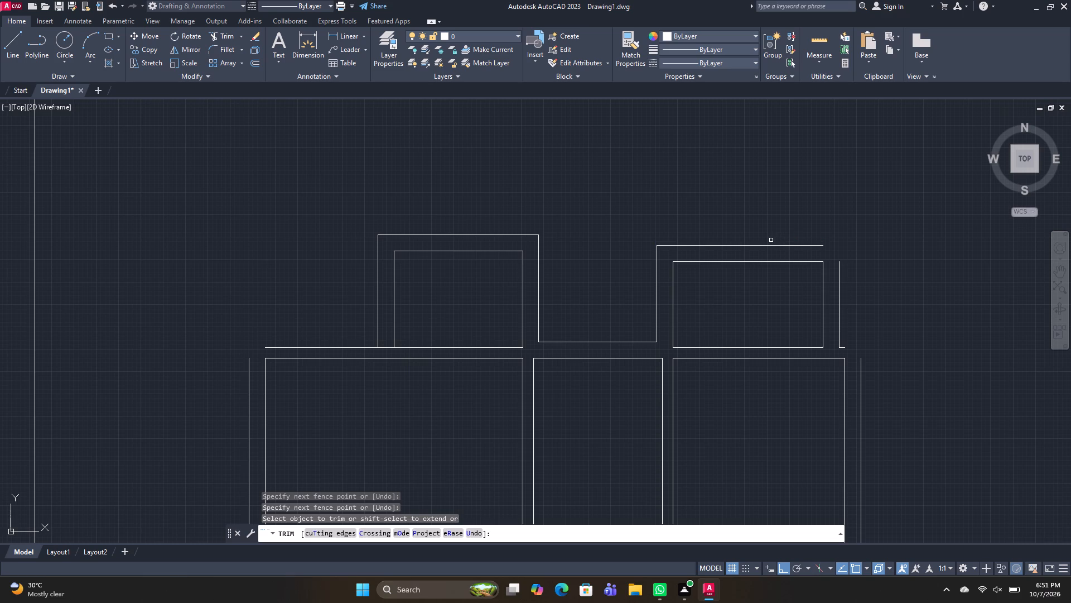
middle_drag(771, 240, 676, 205)
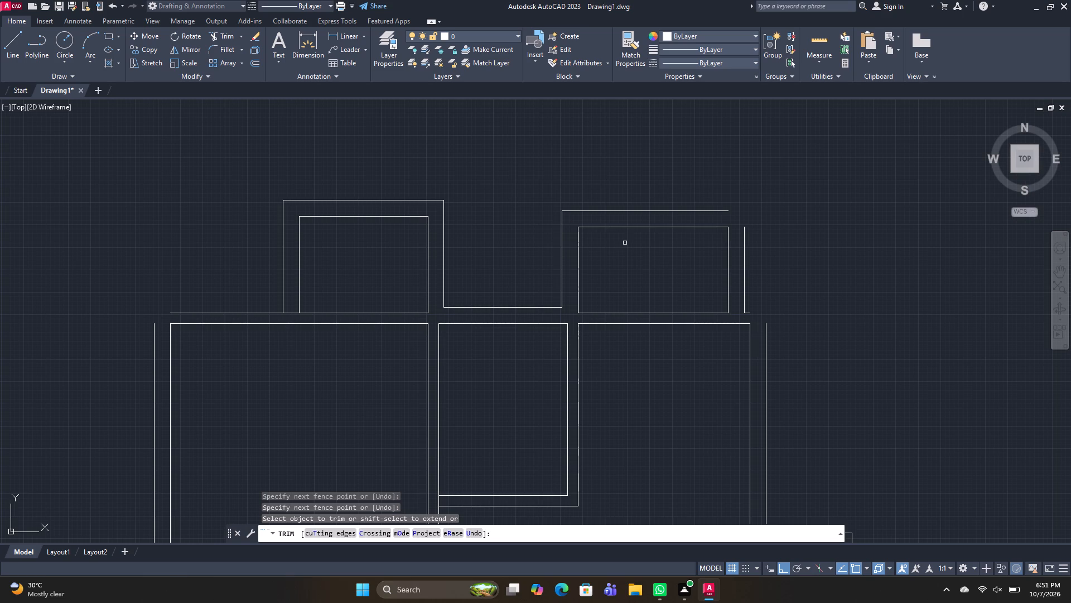
scroll(756, 307, up, 2)
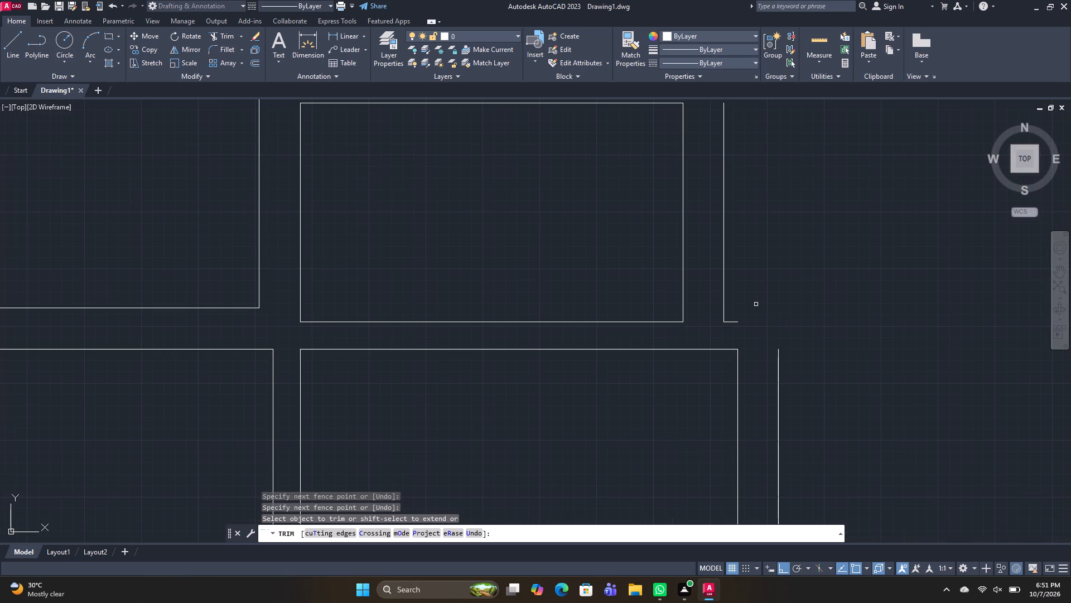
scroll(806, 319, down, 1)
middle_drag(851, 352, 768, 327)
scroll(766, 321, down, 1)
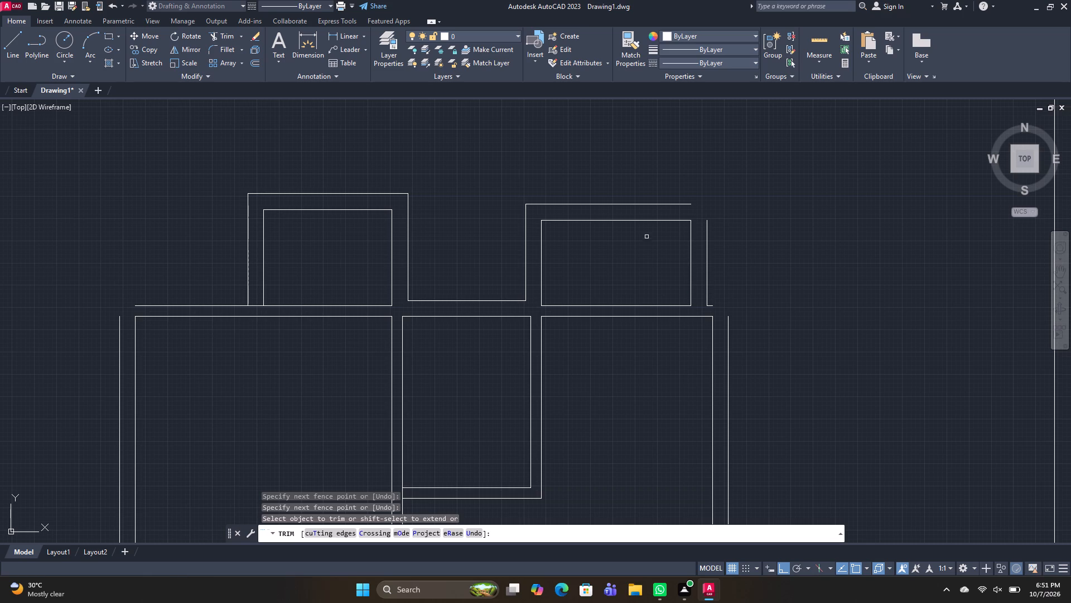
shift+click(676, 203)
shift+click(707, 229)
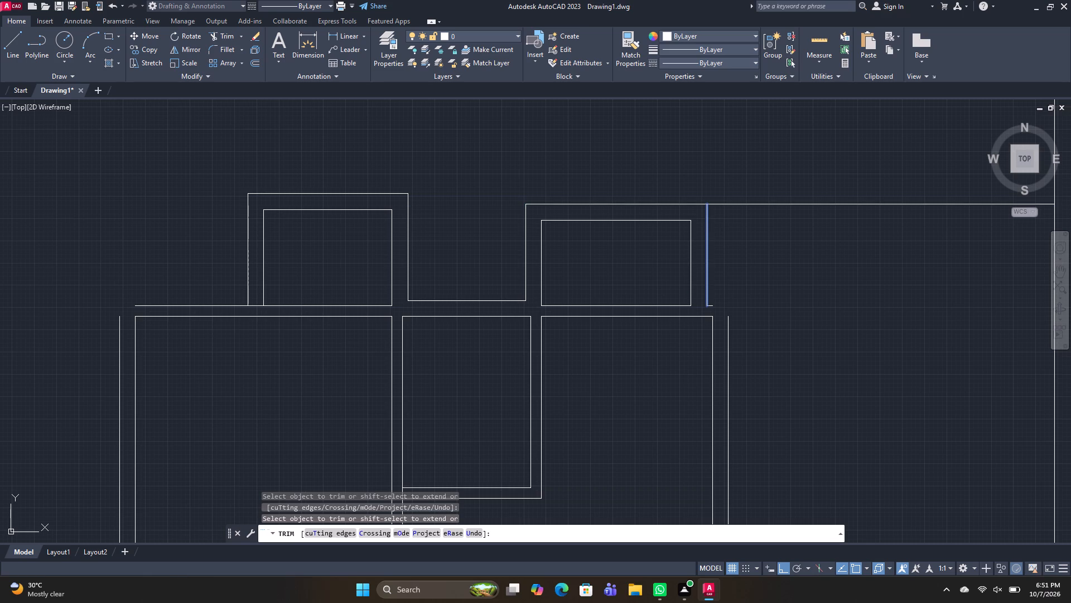
drag(790, 181, 778, 318)
Examine the remaining open wall ends along the plan's upper right and left outer walls.
scroll(712, 322, up, 1)
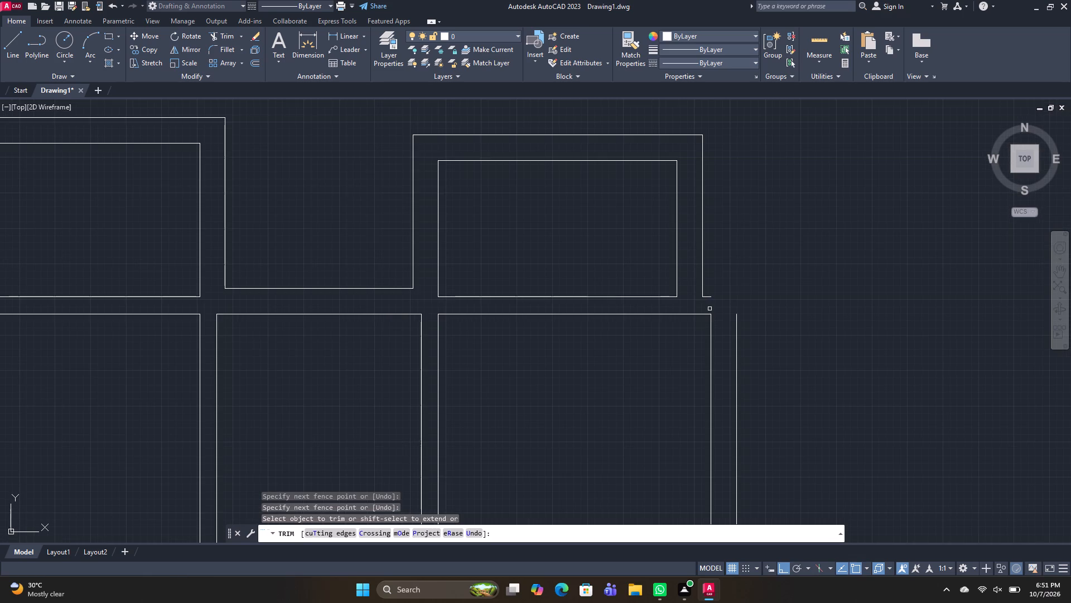
scroll(708, 300, up, 2)
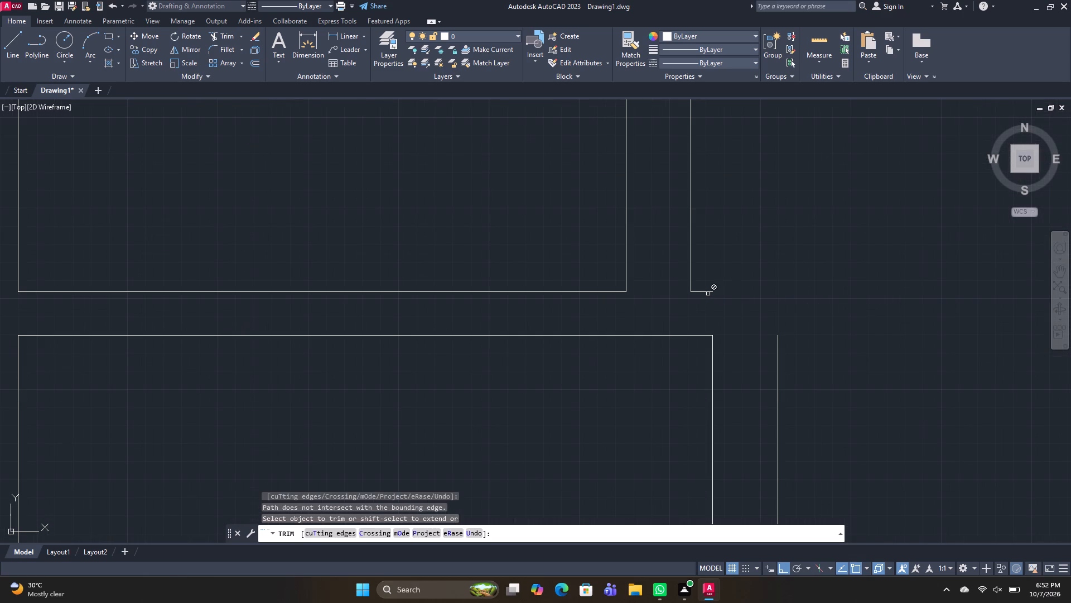
scroll(807, 348, down, 3)
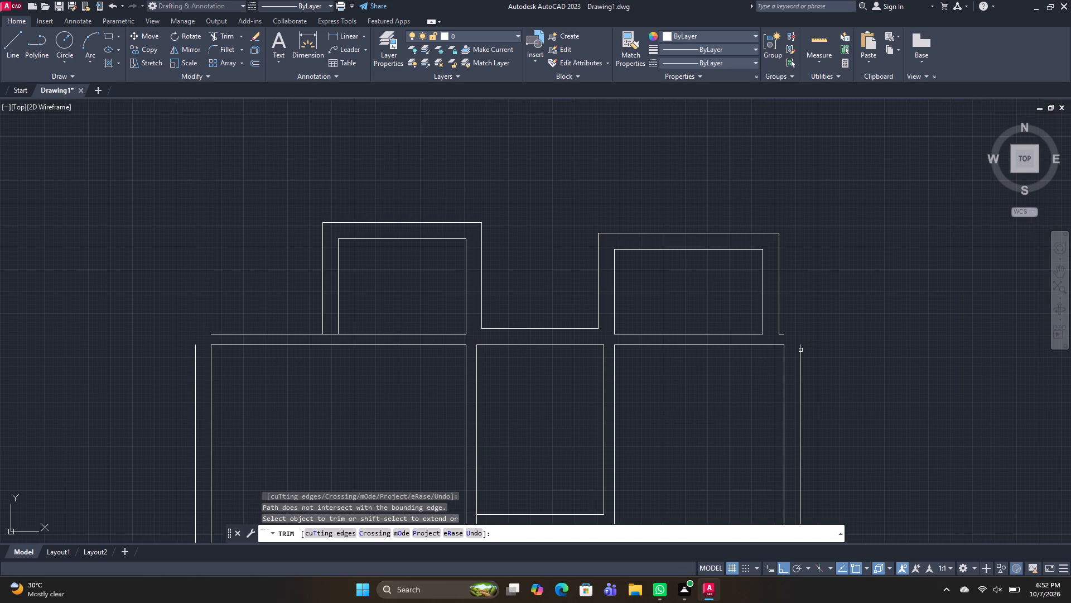
scroll(795, 331, down, 3)
scroll(645, 353, up, 3)
scroll(657, 299, up, 3)
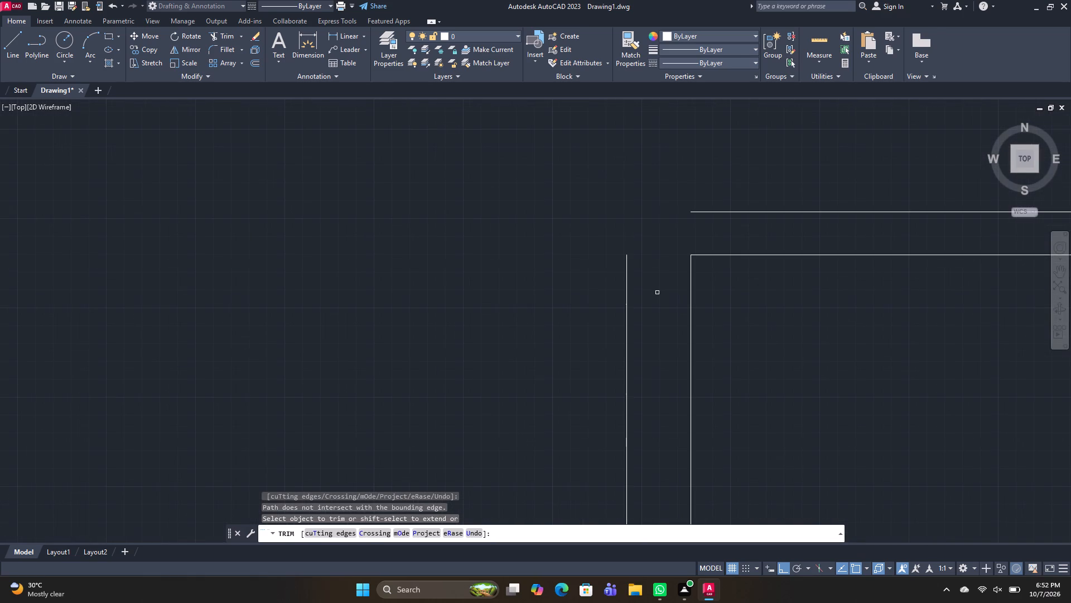
scroll(686, 219, down, 2)
scroll(635, 247, down, 2)
middle_drag(633, 269, 633, 268)
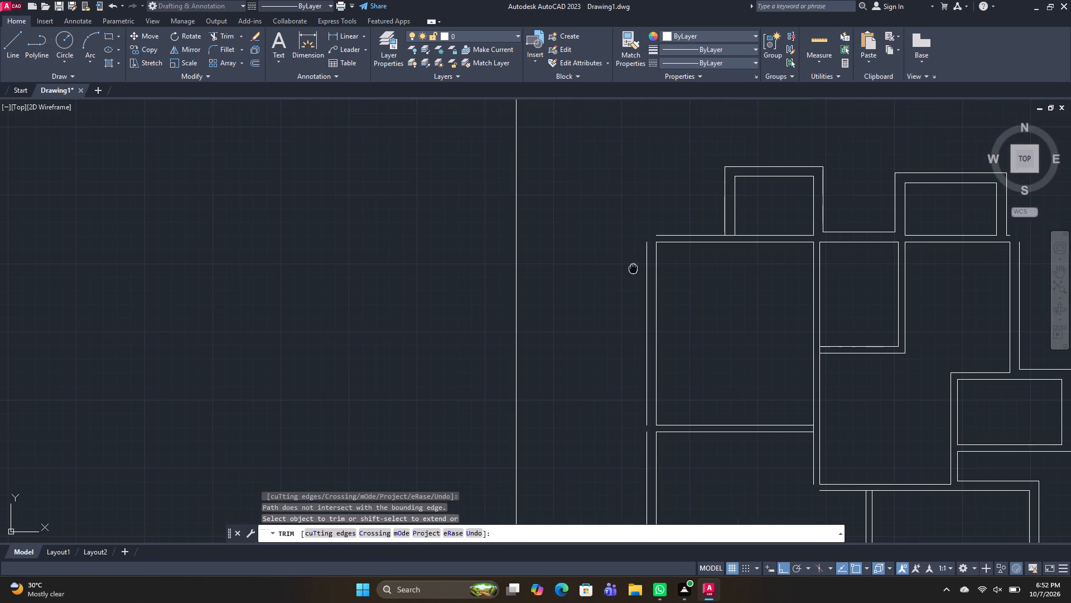
middle_drag(633, 268, 628, 266)
middle_drag(619, 261, 596, 249)
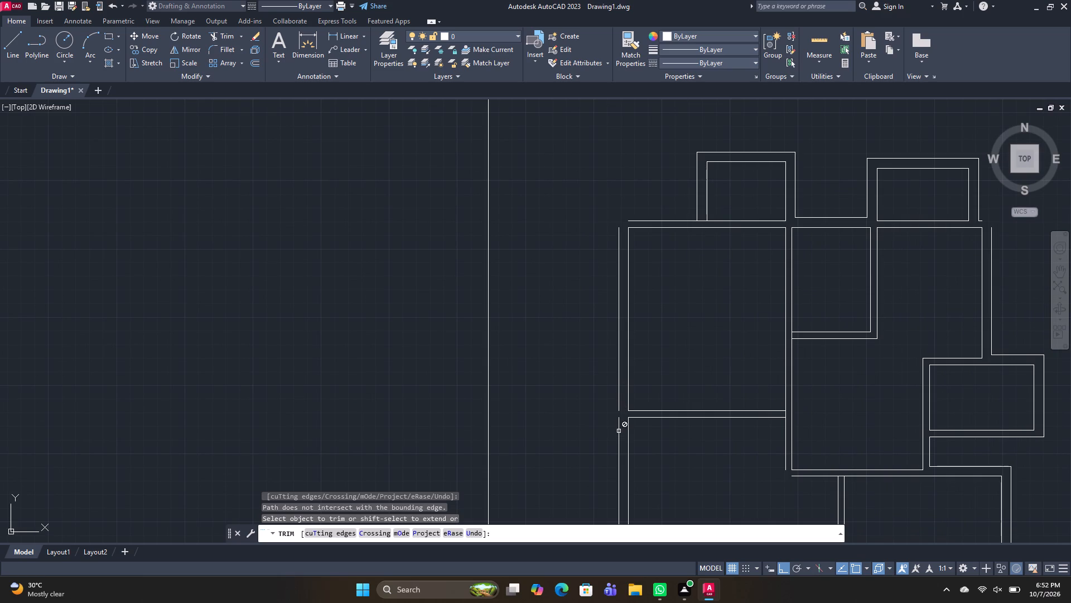
Close the lower-left outer corner of the bottom room by extending its left and bottom outer lines and trimming the overhang.
scroll(597, 368, down, 3)
middle_drag(595, 405, 587, 331)
scroll(593, 374, up, 3)
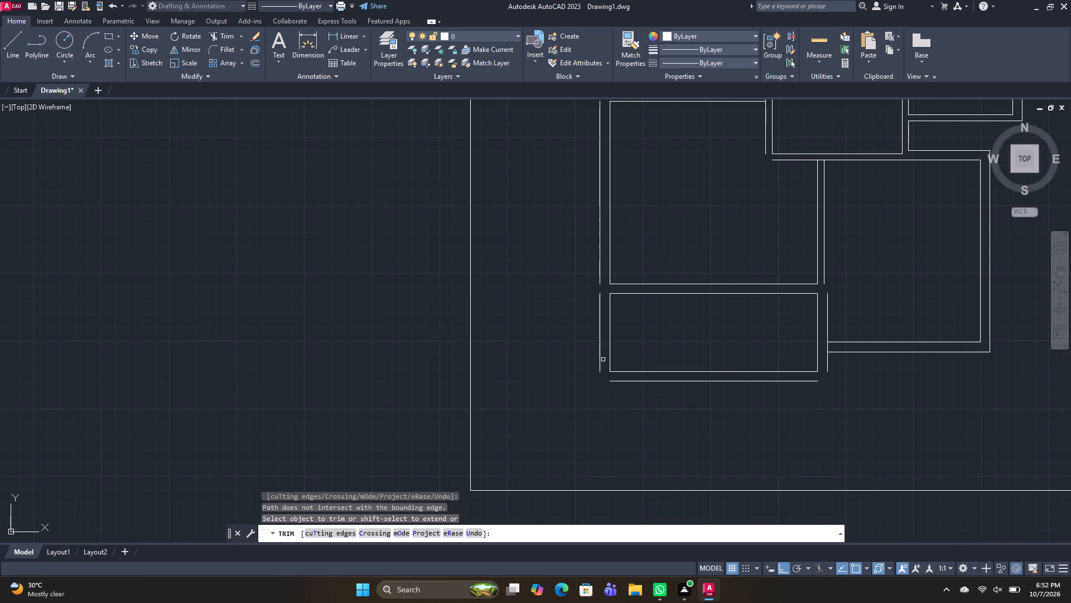
shift+click(599, 364)
shift+click(621, 381)
shift+drag(600, 435, 530, 446)
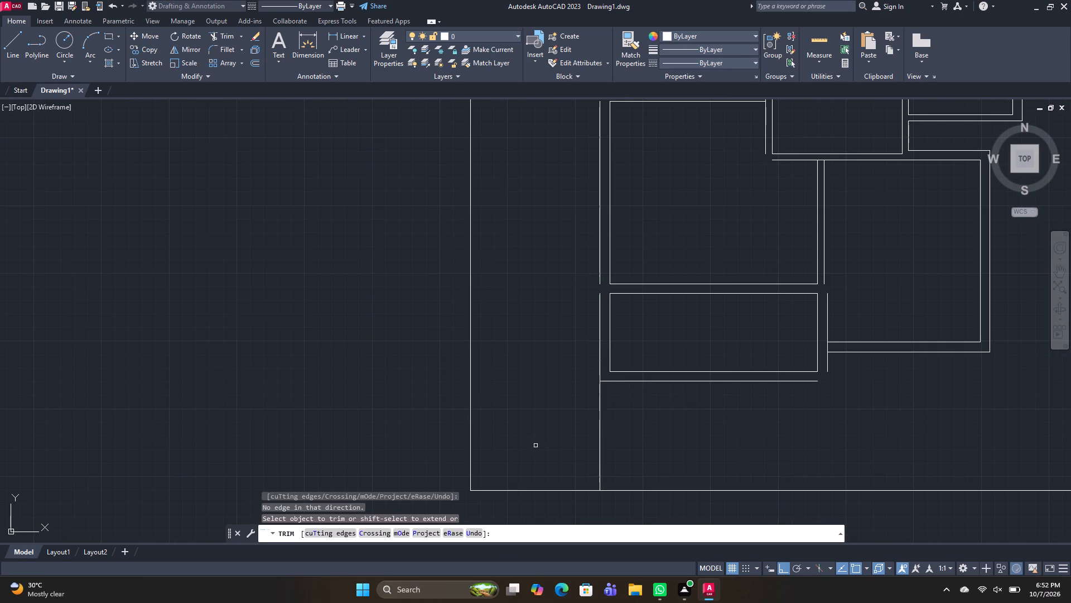
shift+drag(530, 446, 529, 447)
drag(647, 433, 535, 437)
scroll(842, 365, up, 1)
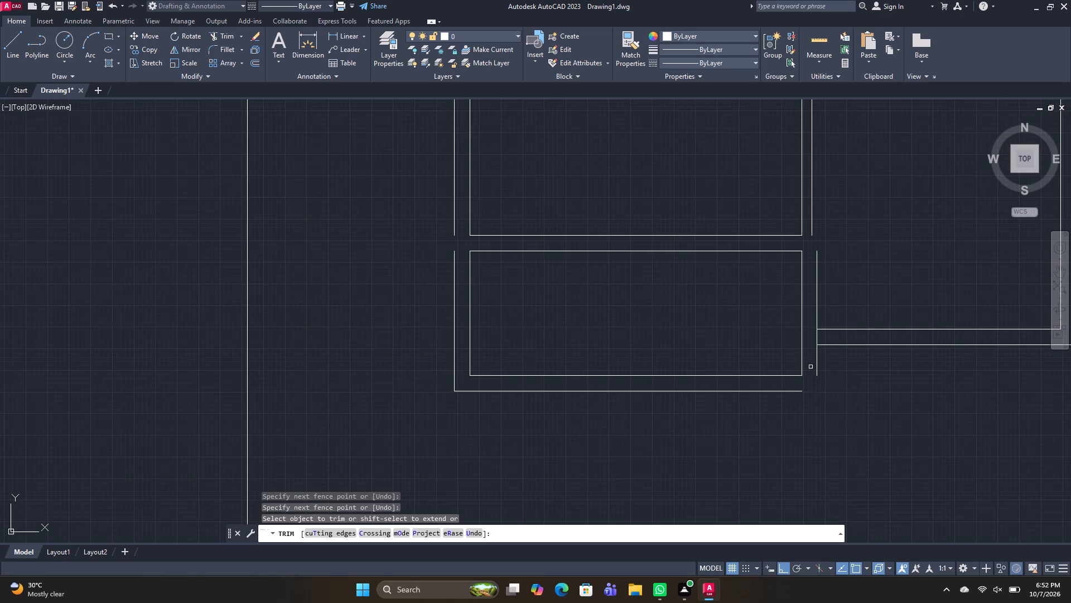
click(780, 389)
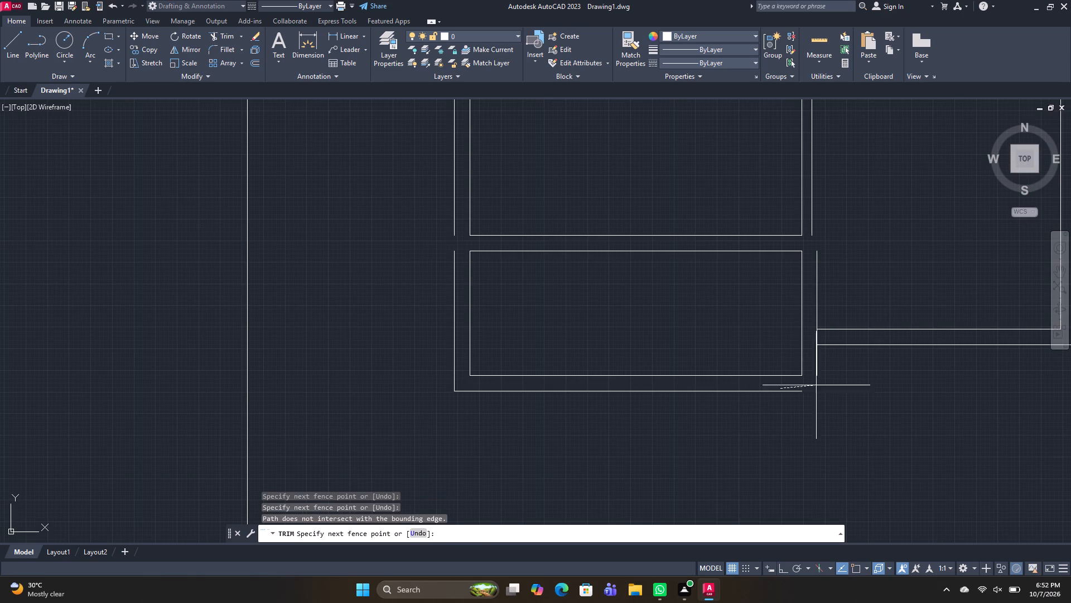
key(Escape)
Trim the bottom room's right outer line between the two lines of the adjoining horizontal wall.
scroll(810, 339, up, 2)
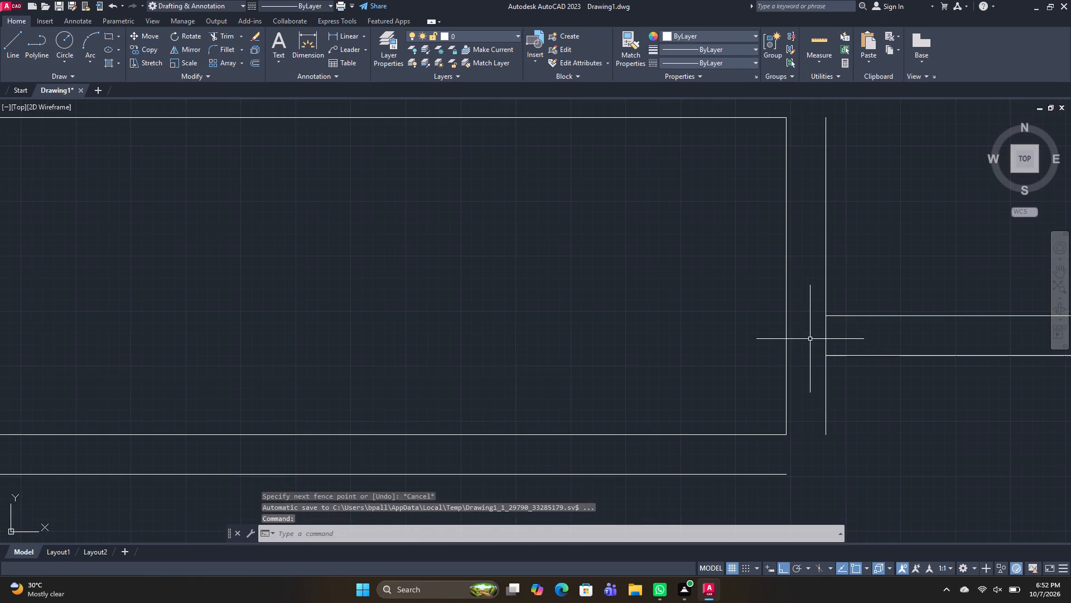
key(space)
click(824, 339)
scroll(825, 336, down, 3)
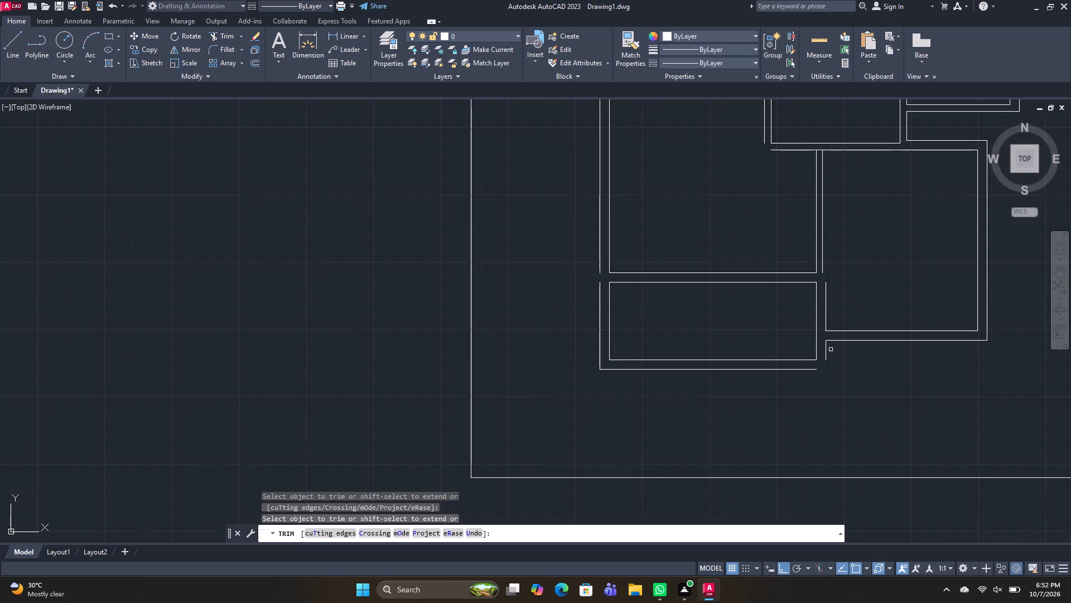
scroll(826, 356, up, 2)
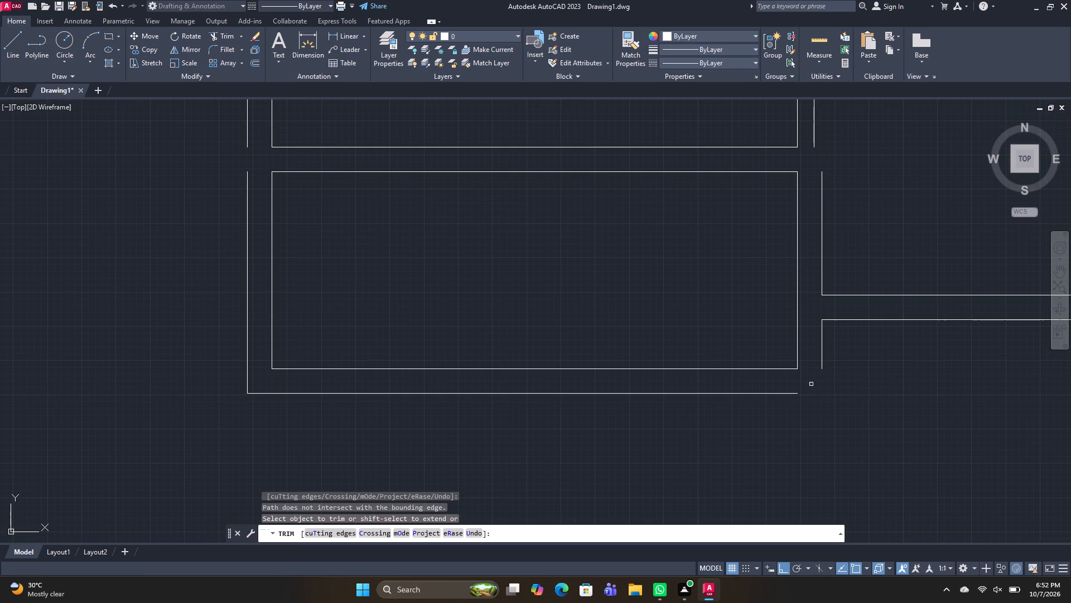
Close the lower-left outer corner of the central room by extending its left and bottom outer wall lines and trimming the vertical overhang.
scroll(806, 365, down, 2)
scroll(815, 294, up, 1)
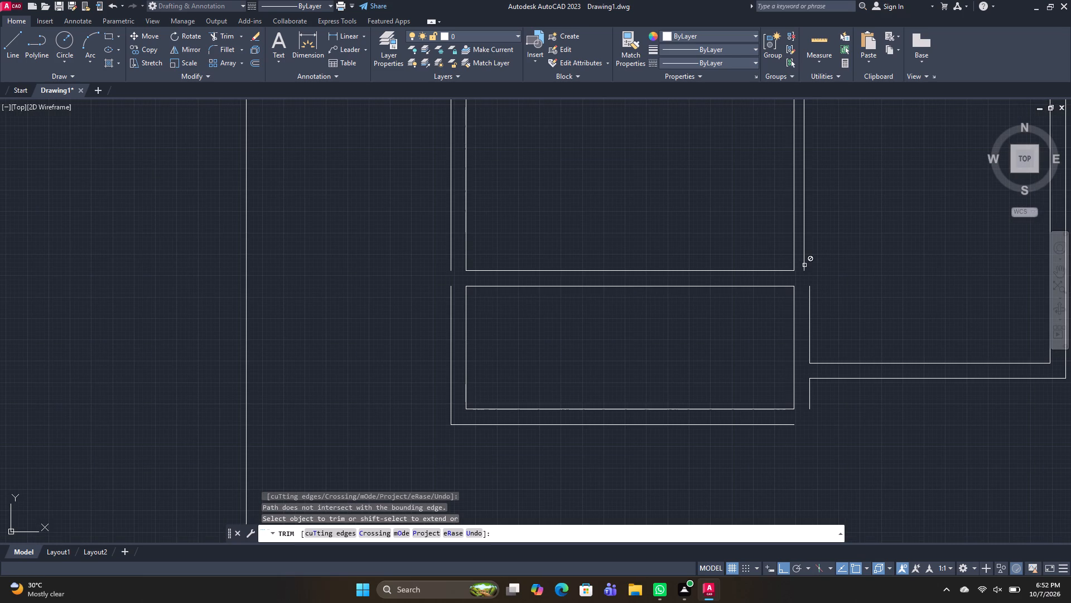
scroll(931, 350, down, 2)
scroll(954, 375, up, 1)
middle_drag(953, 374, 790, 428)
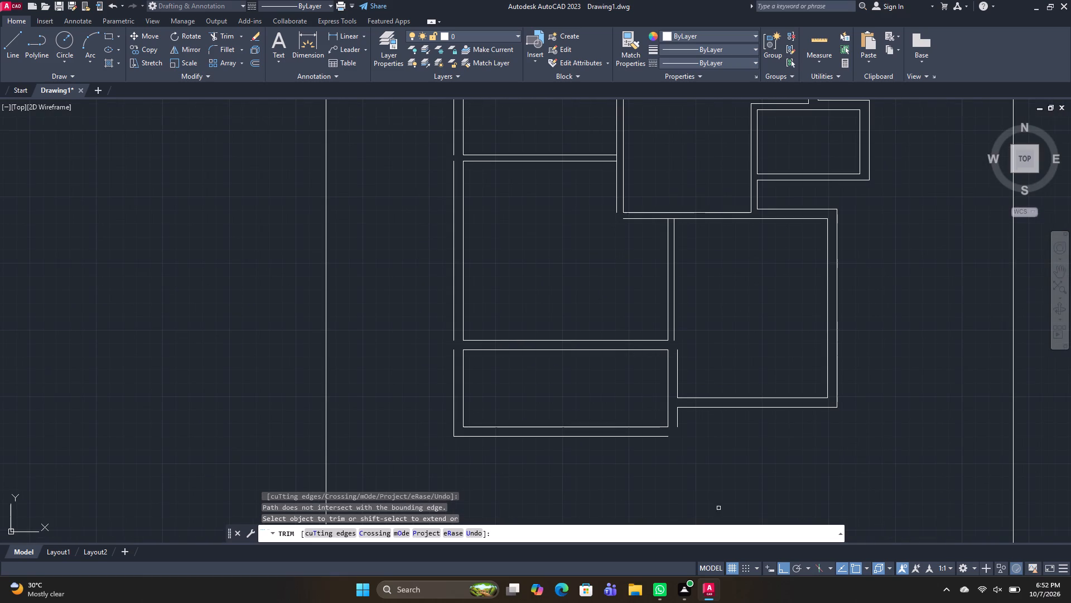
scroll(604, 189, up, 1)
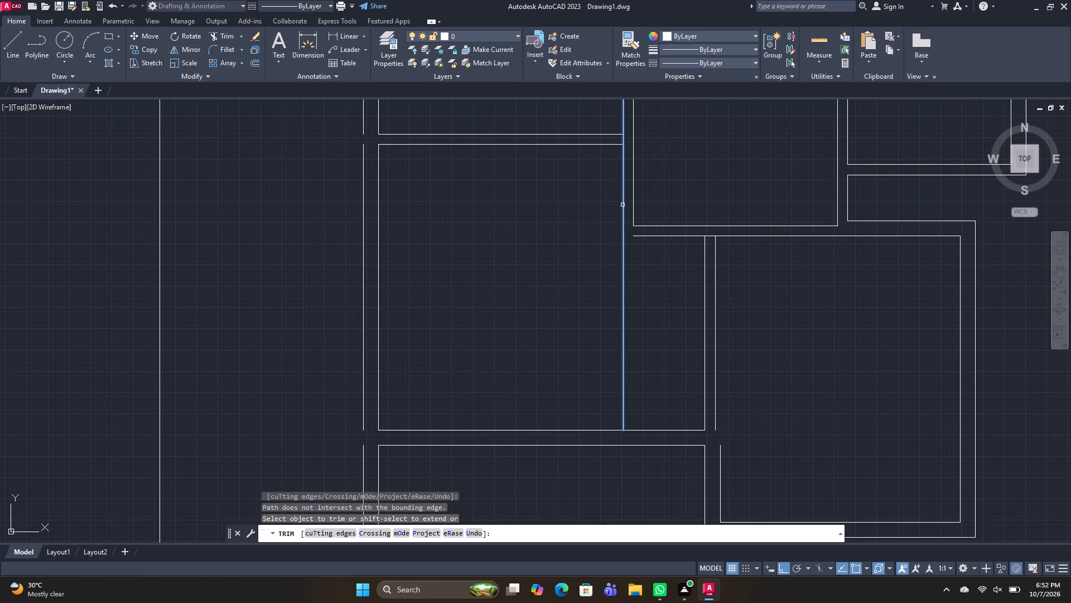
shift+click(623, 204)
shift+click(641, 237)
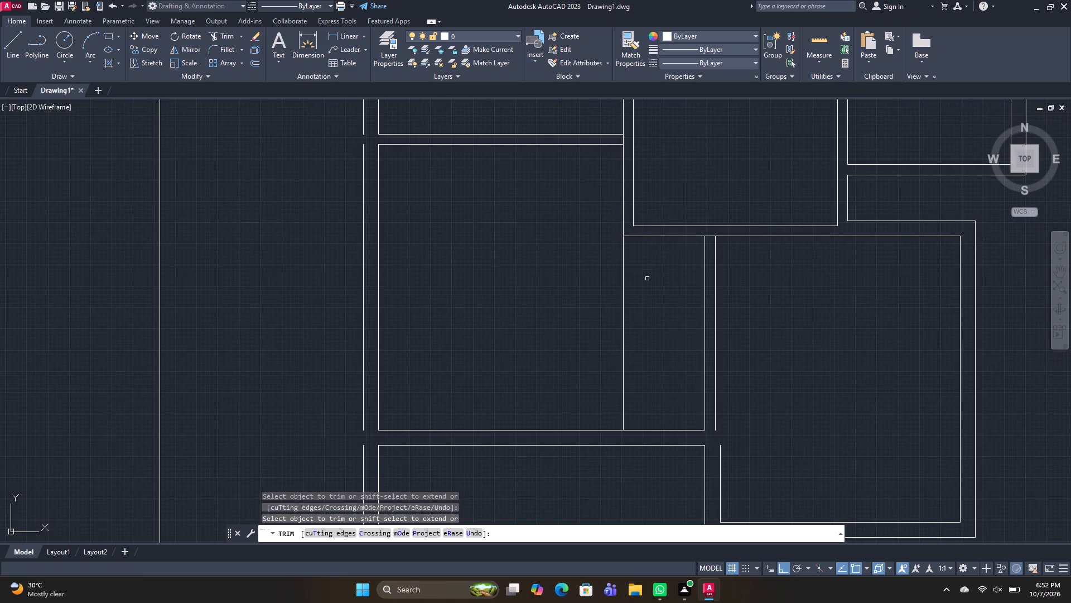
drag(645, 280, 556, 283)
scroll(551, 281, down, 2)
scroll(568, 219, up, 2)
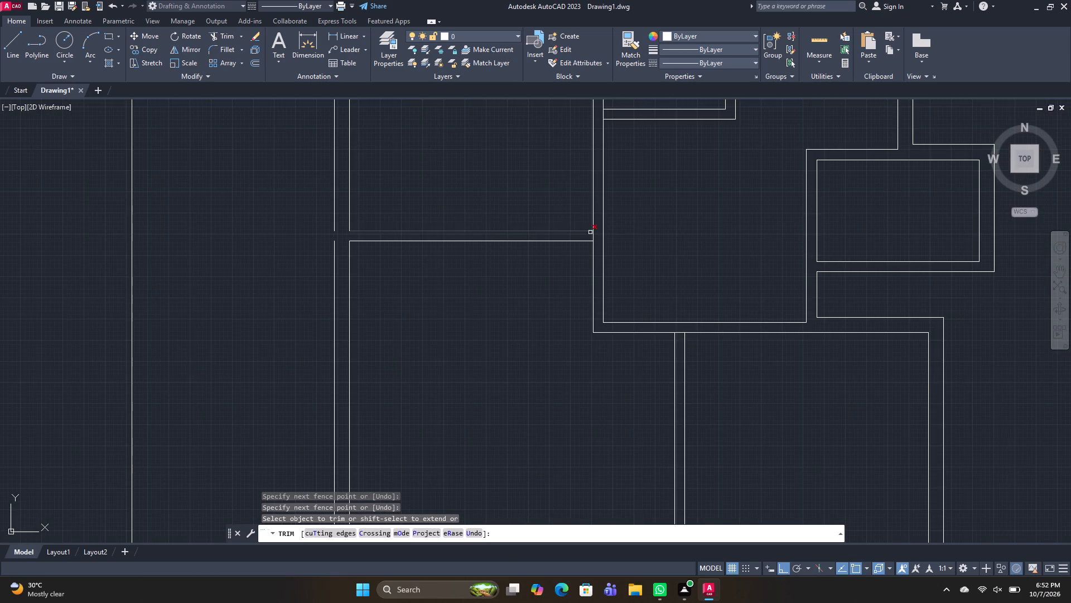
Trim the central vertical wall's lines where the wall between the left rooms and the small middle room's bottom wall join it.
scroll(590, 232, up, 1)
click(593, 235)
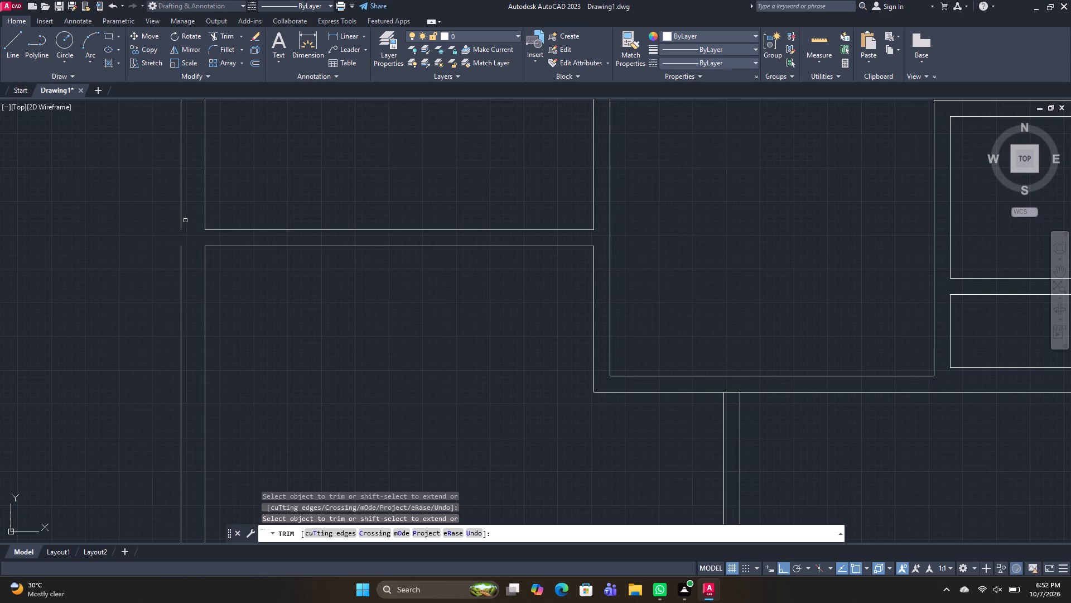
scroll(558, 260, down, 2)
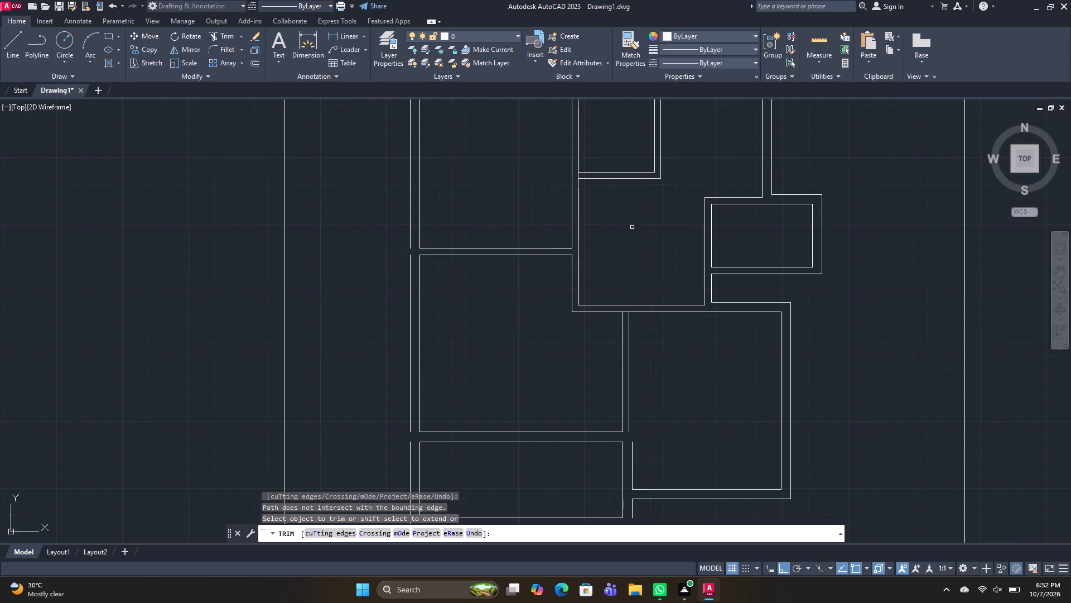
scroll(588, 183, up, 2)
click(563, 167)
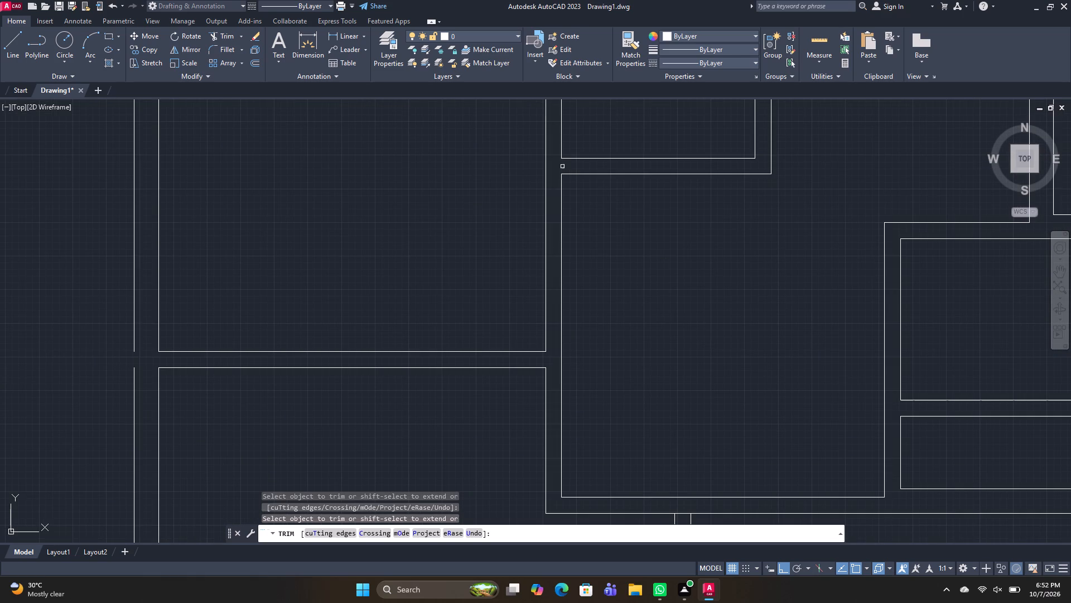
Trim the horizontal wall line between the two left wall lines of the left small top room.
scroll(624, 208, down, 3)
scroll(675, 148, up, 2)
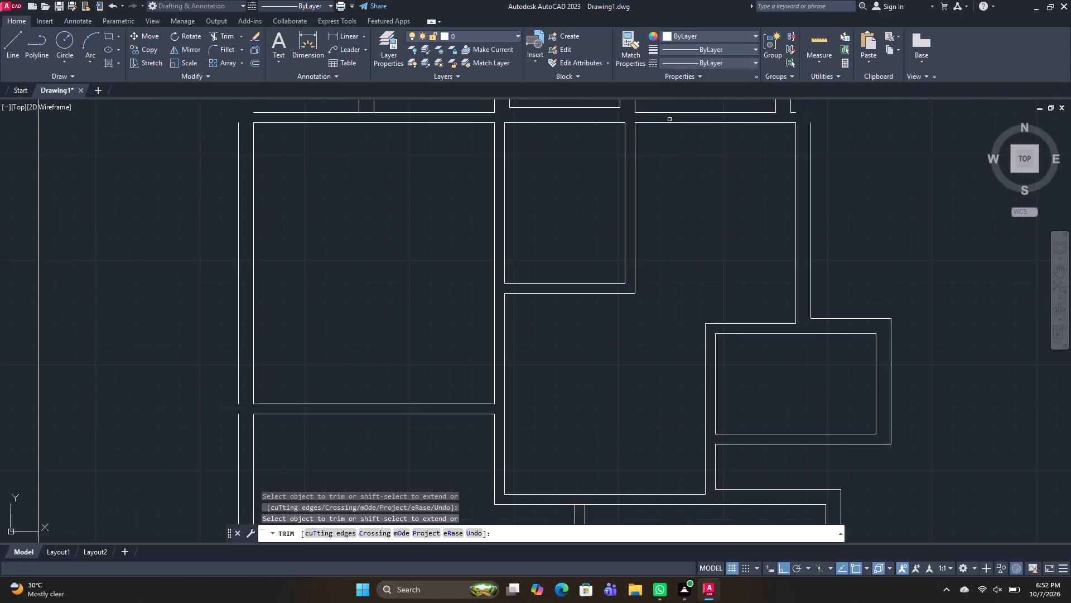
middle_drag(669, 123, 656, 245)
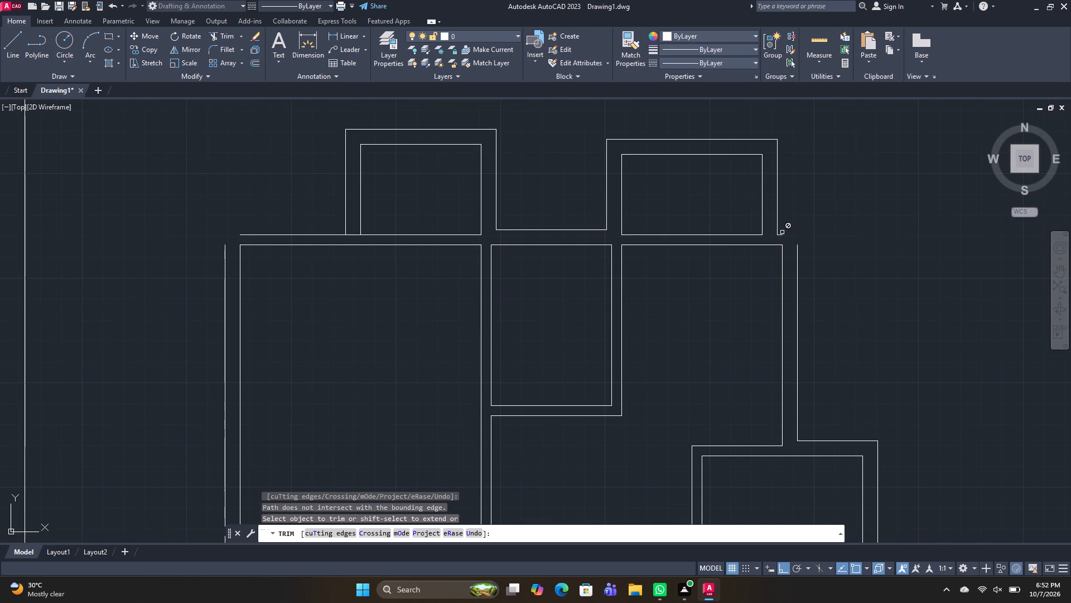
shift+scroll(783, 234, up, 3)
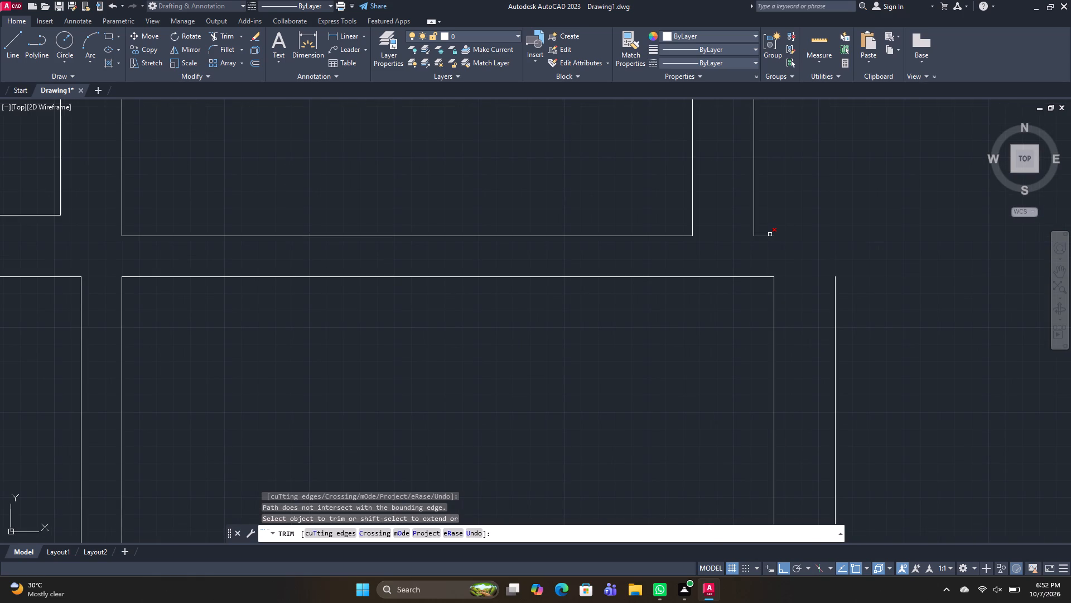
scroll(785, 226, down, 3)
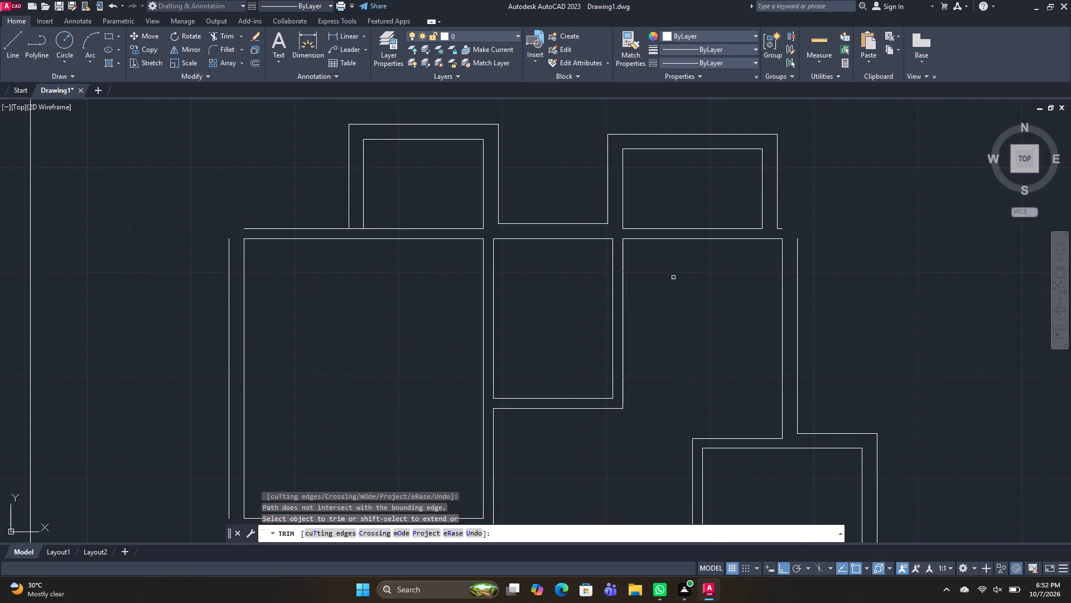
scroll(356, 218, up, 1)
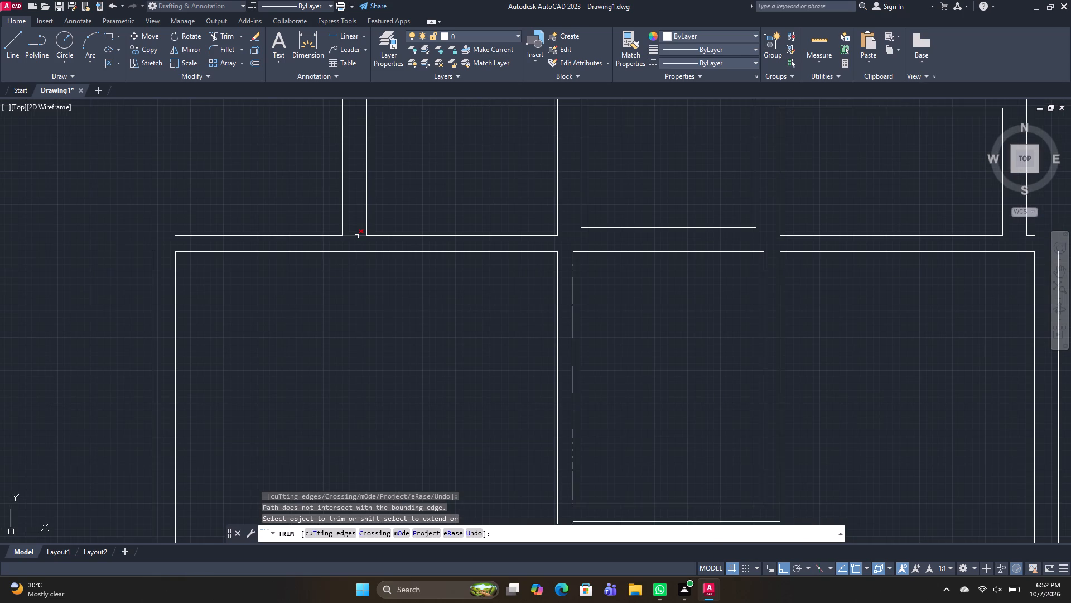
click(356, 237)
key(space)
Close the upper-left outer corner of the large left room by drawing connecting lines and trimming the horizontal overhang.
text(L)
key(space)
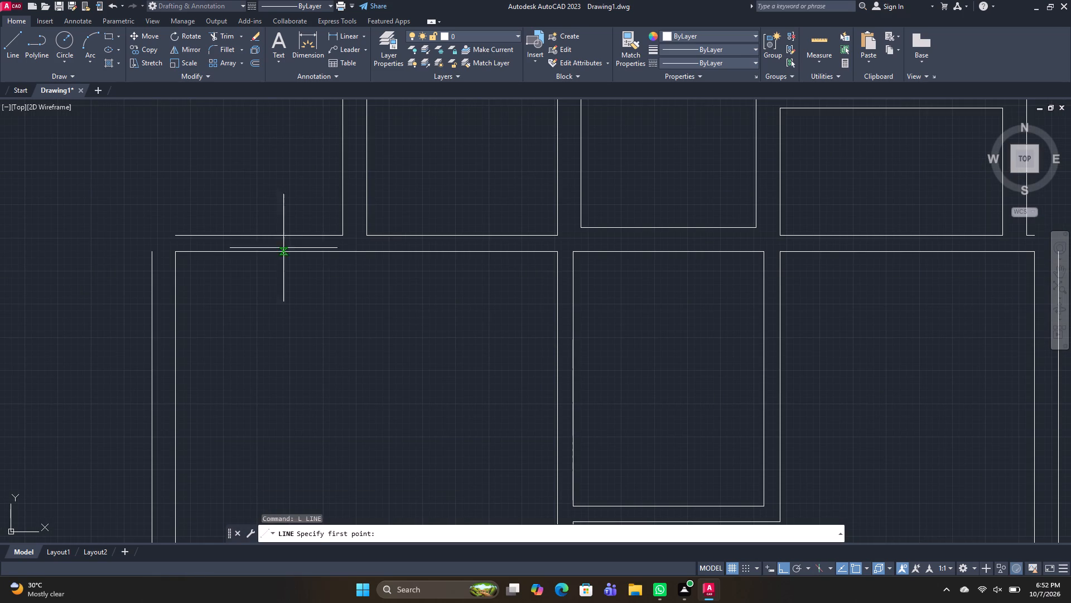
scroll(166, 248, up, 2)
click(186, 218)
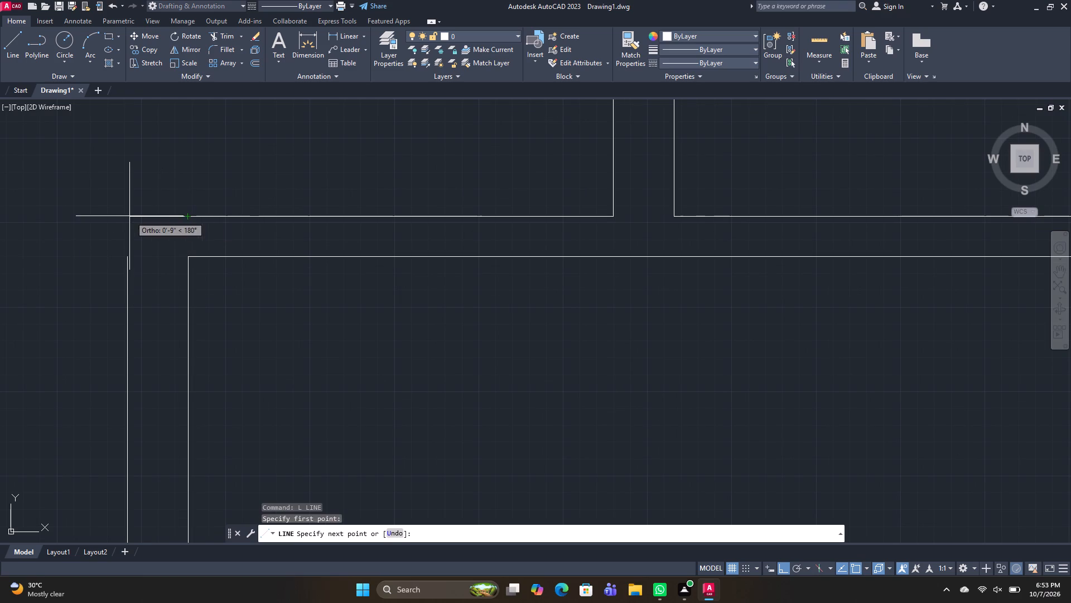
click(58, 211)
key(space)
key(space)
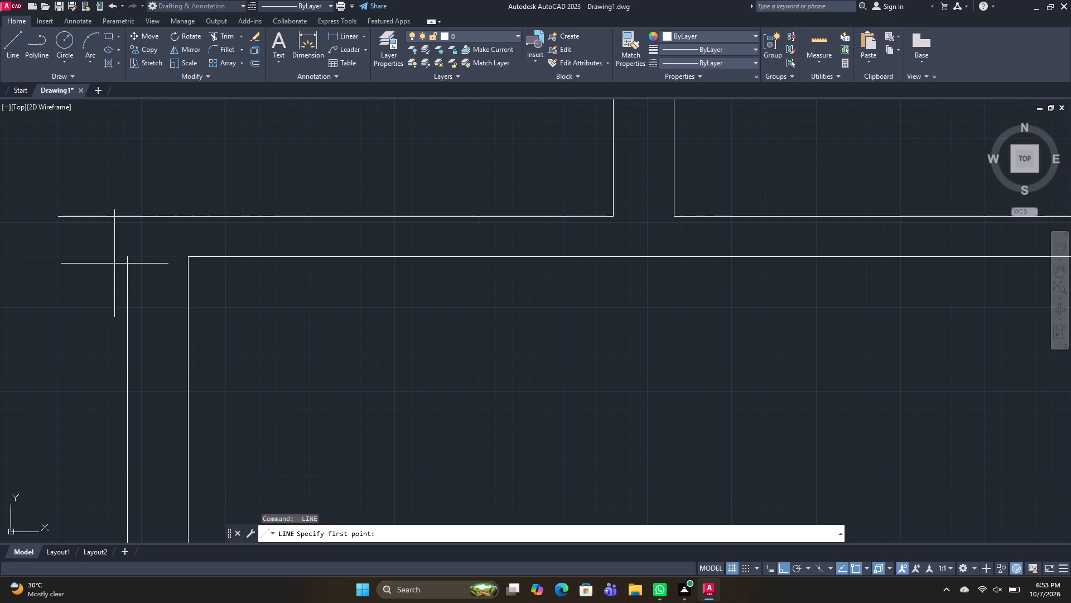
click(132, 256)
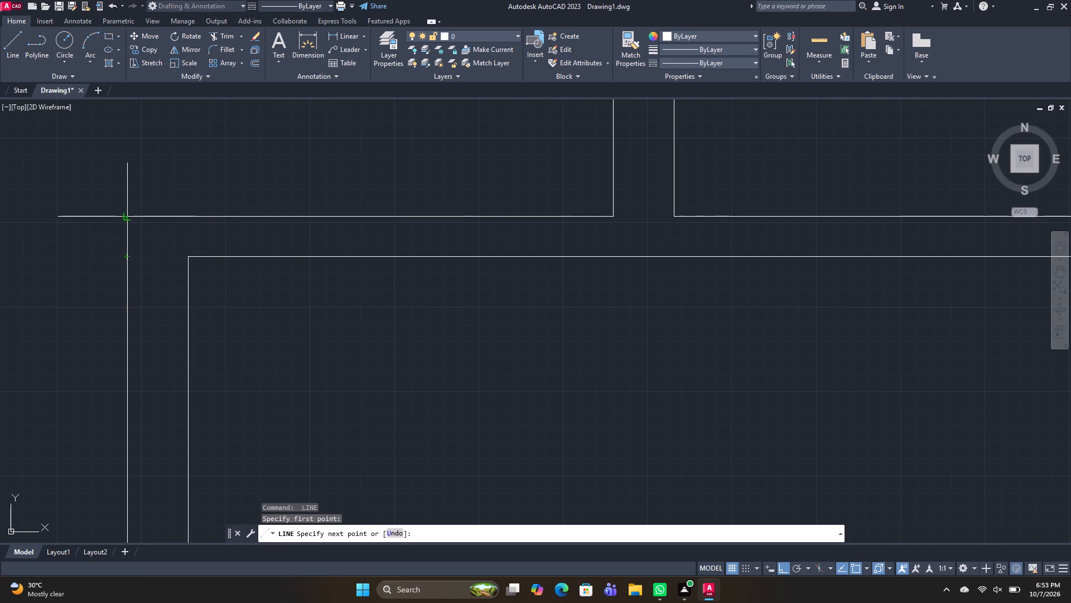
click(126, 215)
key(space)
key(t)
text(R)
key(space)
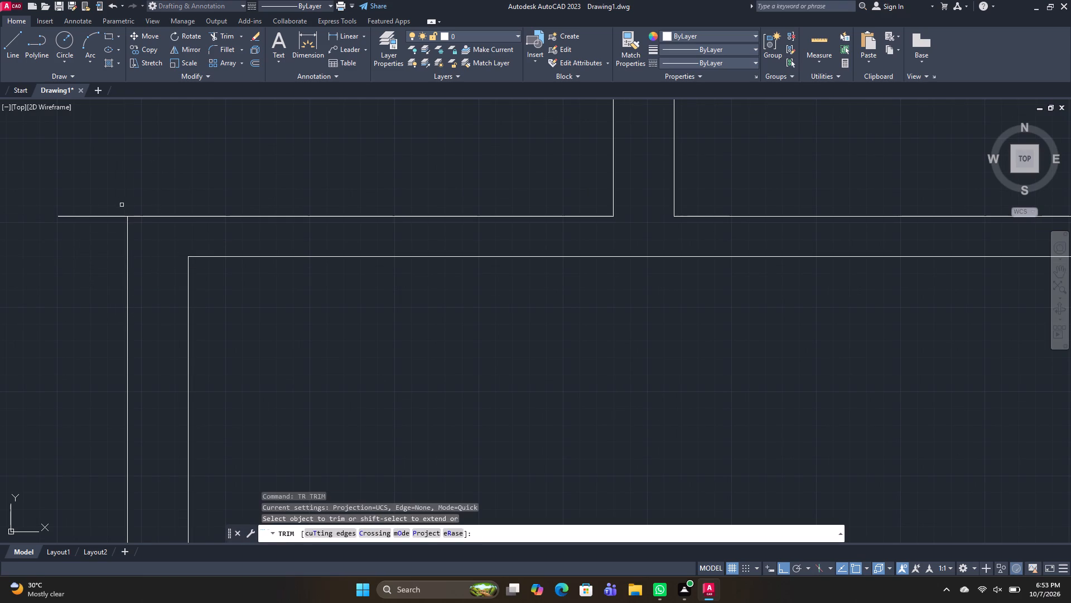
drag(108, 196, 86, 280)
Draw a line bridging the left outer wall's gap beside the horizontal wall between the upper and middle left rooms.
scroll(86, 266, down, 3)
middle_drag(272, 342, 291, 307)
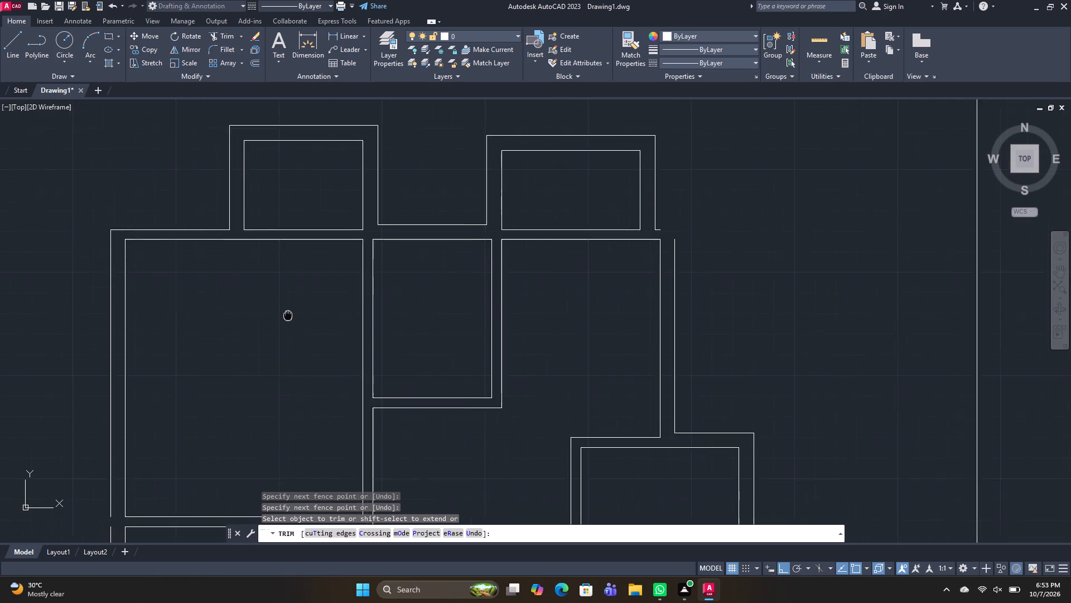
middle_drag(291, 307, 299, 269)
scroll(671, 185, up, 1)
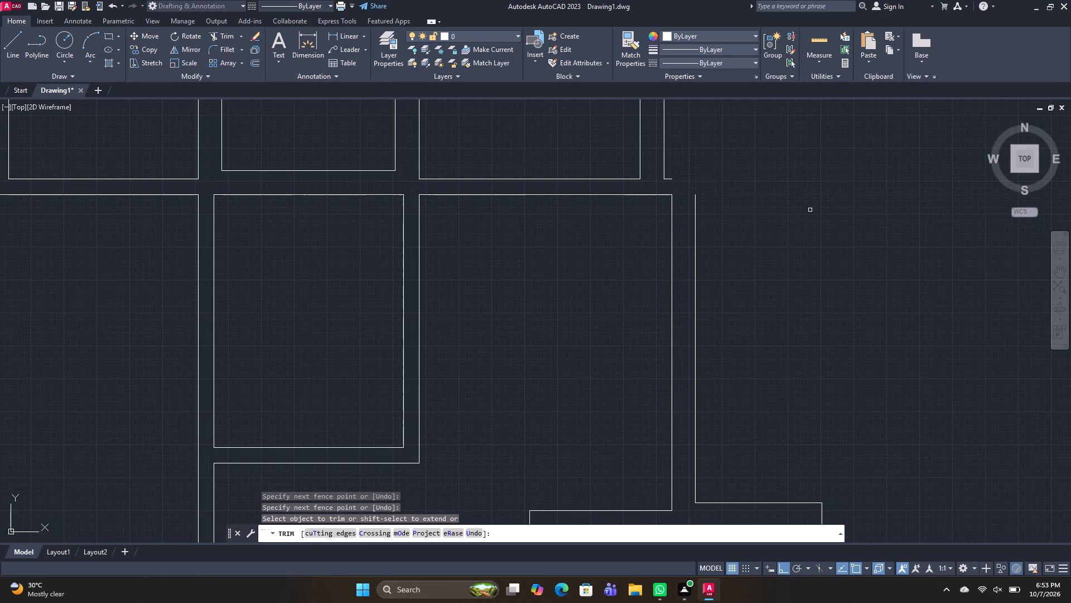
scroll(539, 288, down, 2)
middle_drag(432, 337, 523, 250)
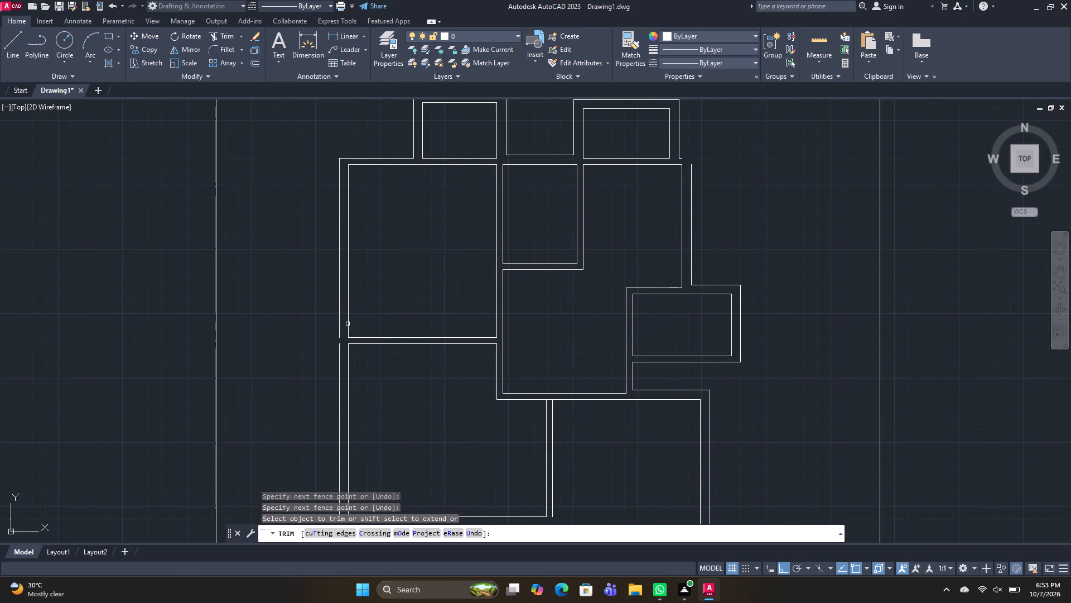
scroll(346, 324, up, 1)
key(space)
text(L)
key(space)
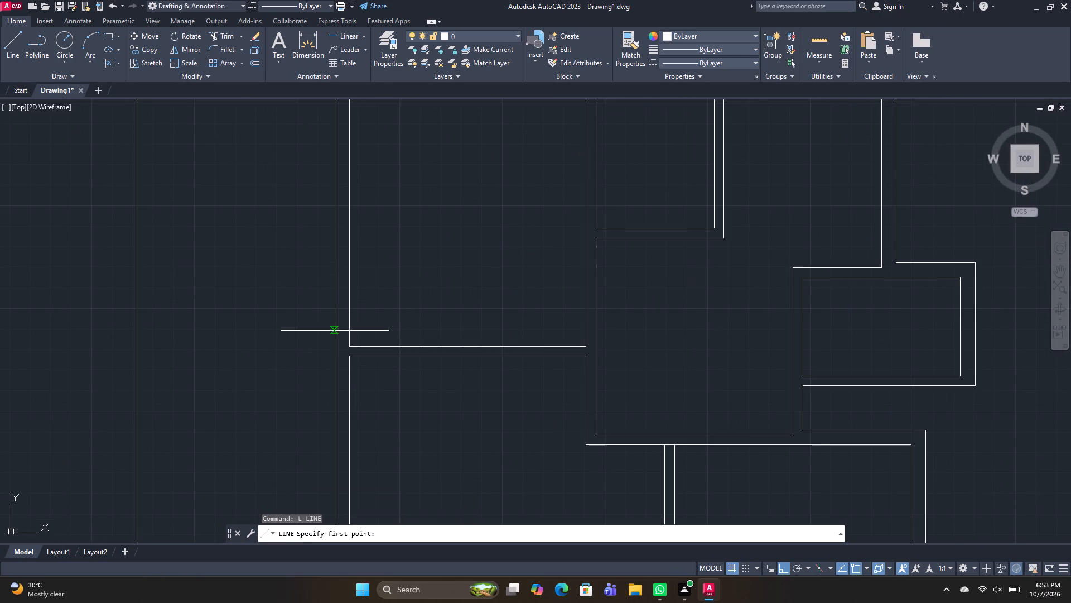
click(335, 345)
click(331, 356)
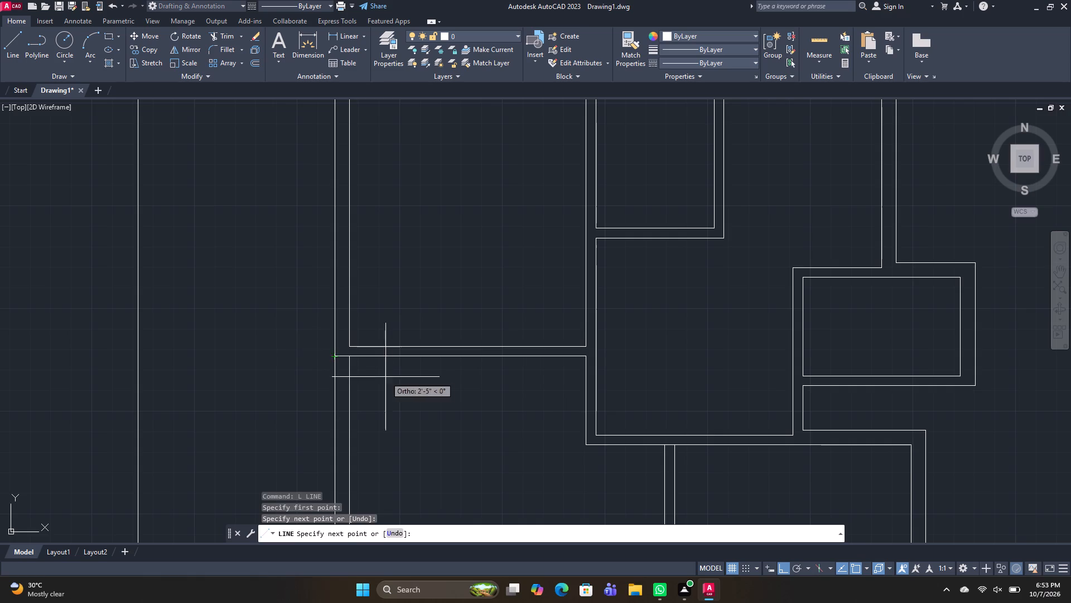
middle_drag(387, 375, 409, 273)
key(space)
Draw a line bridging the left outer wall's gap beside the horizontal wall above the bottom room.
key(space)
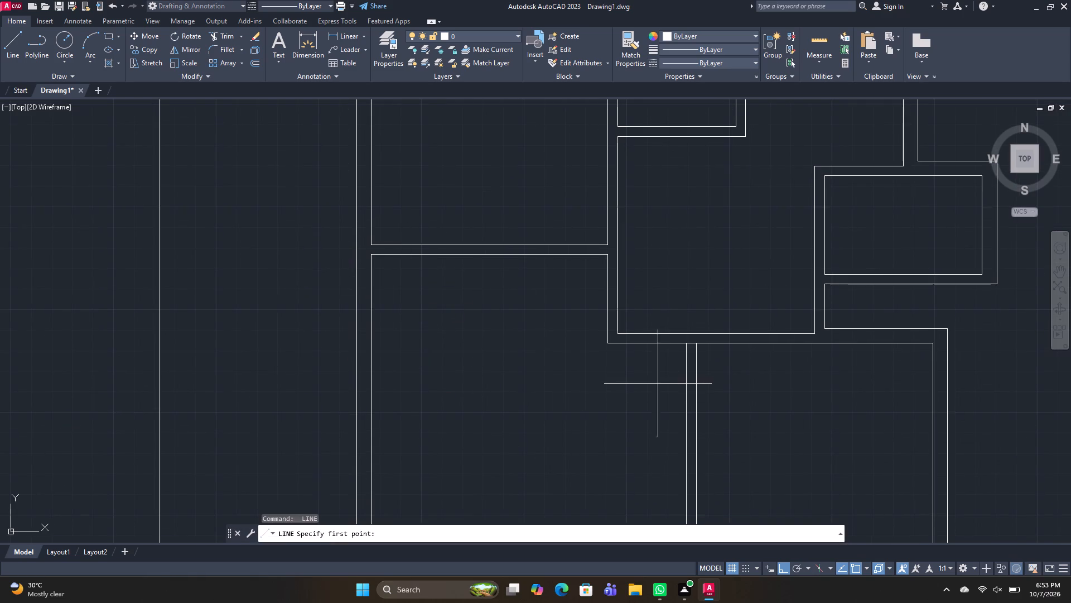
middle_drag(648, 381, 645, 274)
click(353, 423)
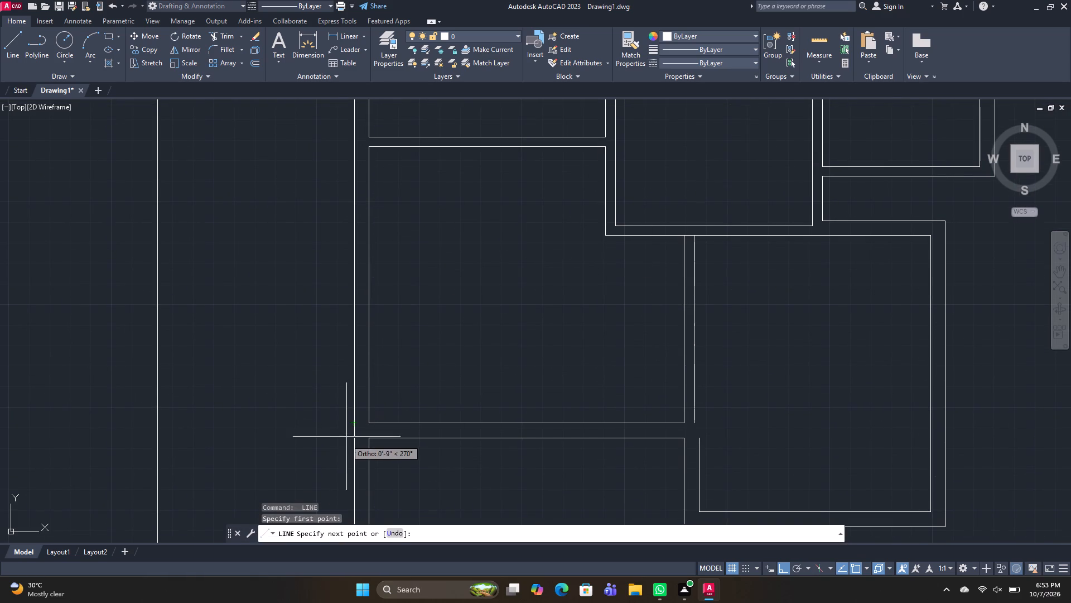
click(356, 439)
middle_drag(415, 431, 480, 209)
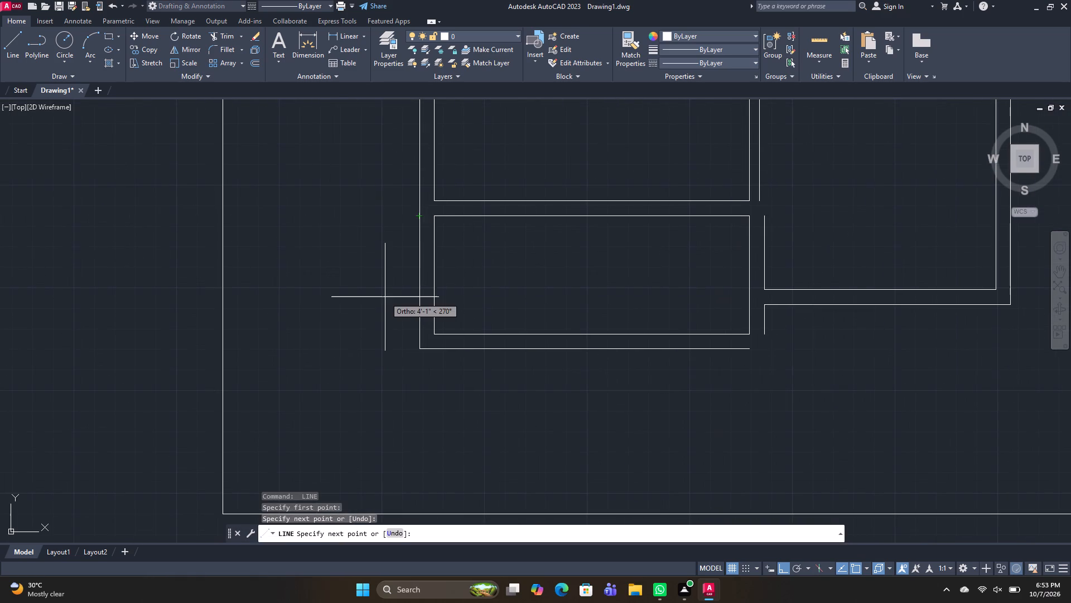
key(space)
Close the lower-right outer corner of the bottom room by drawing lines from its right and bottom outer lines and trimming the overhang.
key(space)
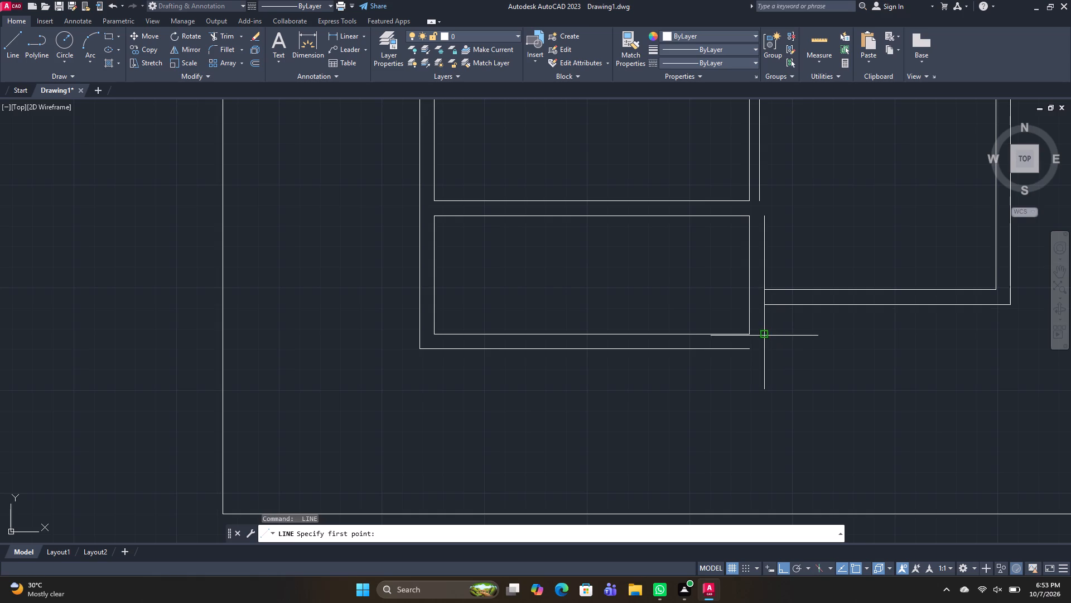
click(764, 336)
click(763, 368)
key(space)
key(space)
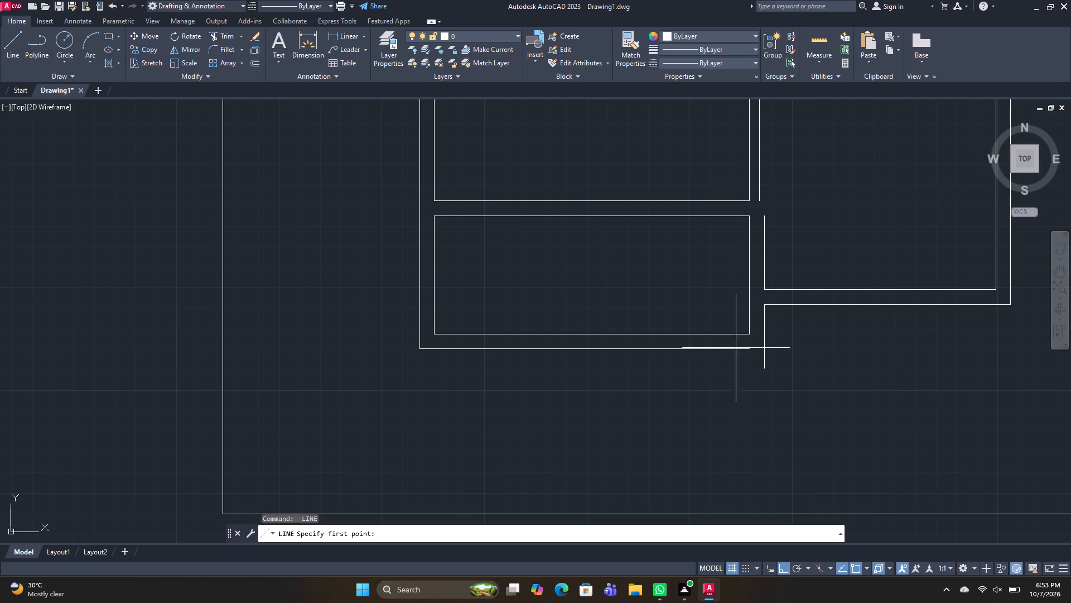
click(749, 348)
click(763, 346)
key(space)
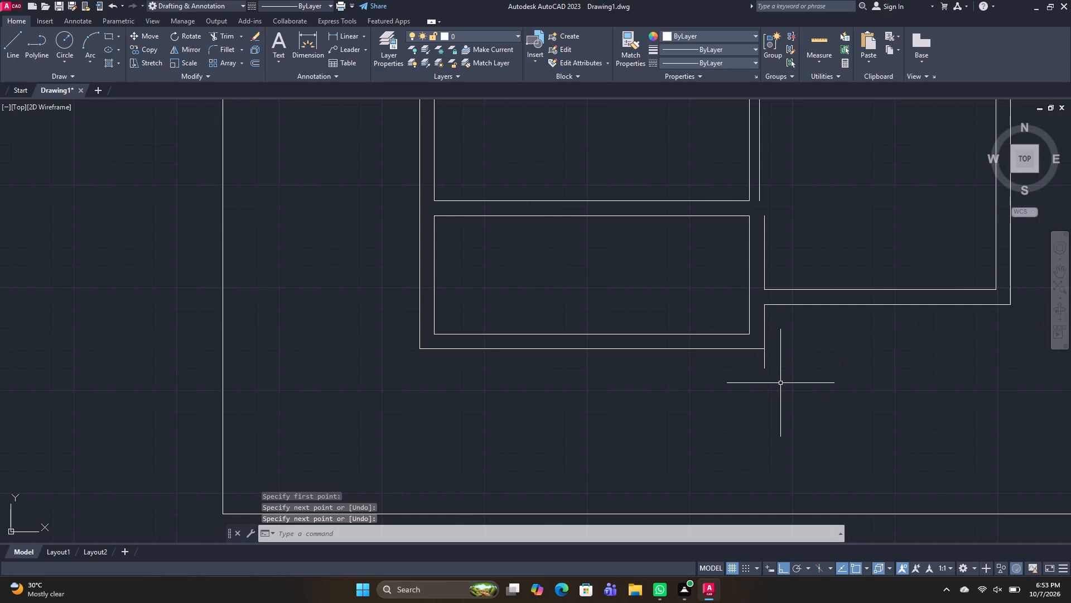
key(t)
text(R)
key(space)
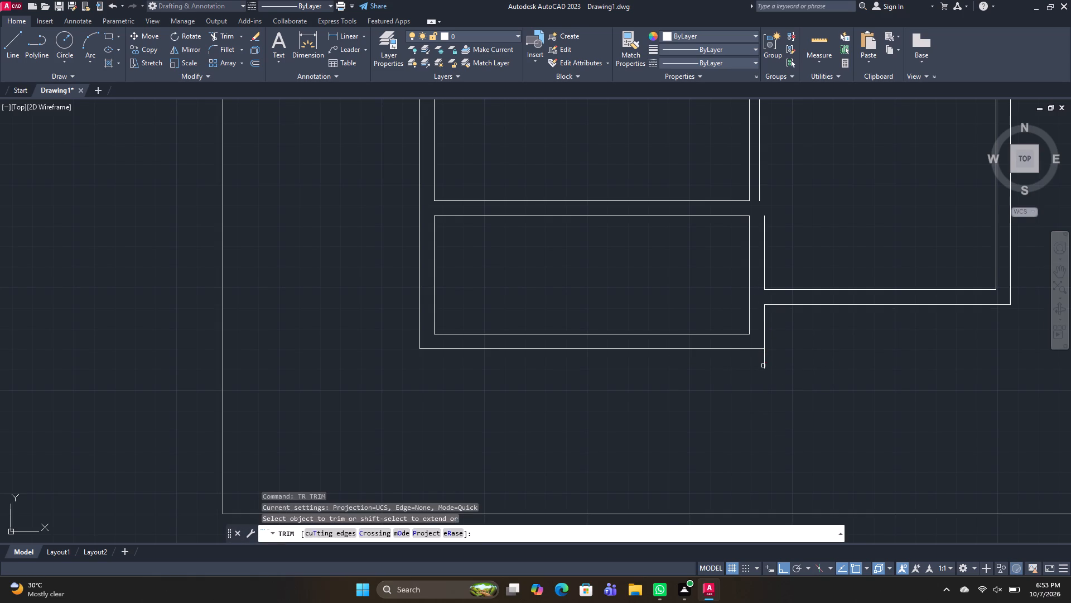
click(764, 365)
middle_drag(792, 372, 658, 429)
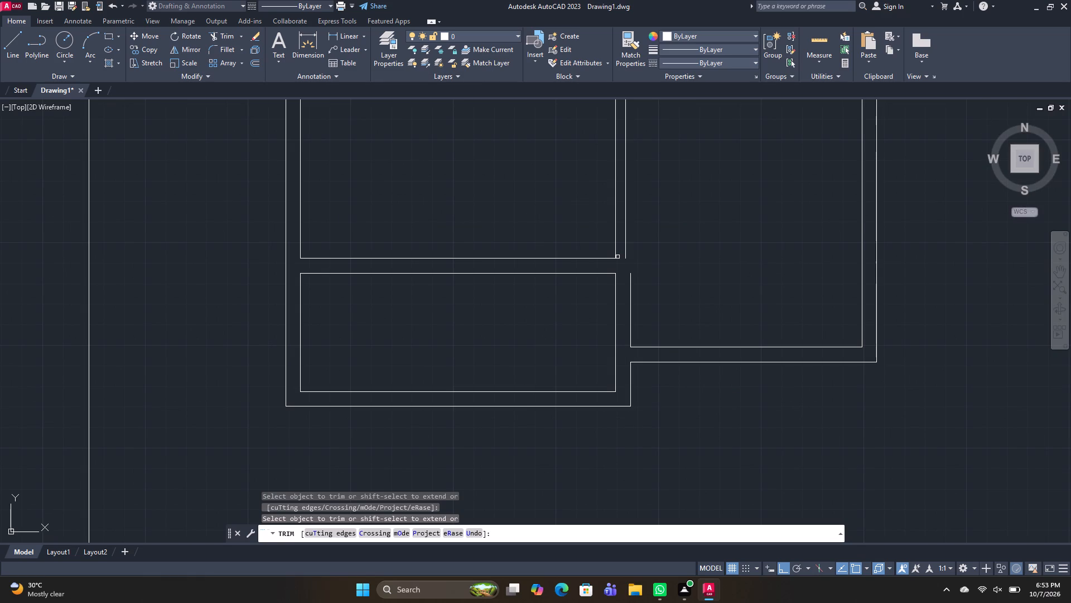
key(Escape)
Close the outer line's jog between the bottom room and the lower-right room by drawing horizontal and vertical connecting lines and trimming the overhang.
text(L)
key(space)
scroll(614, 253, up, 2)
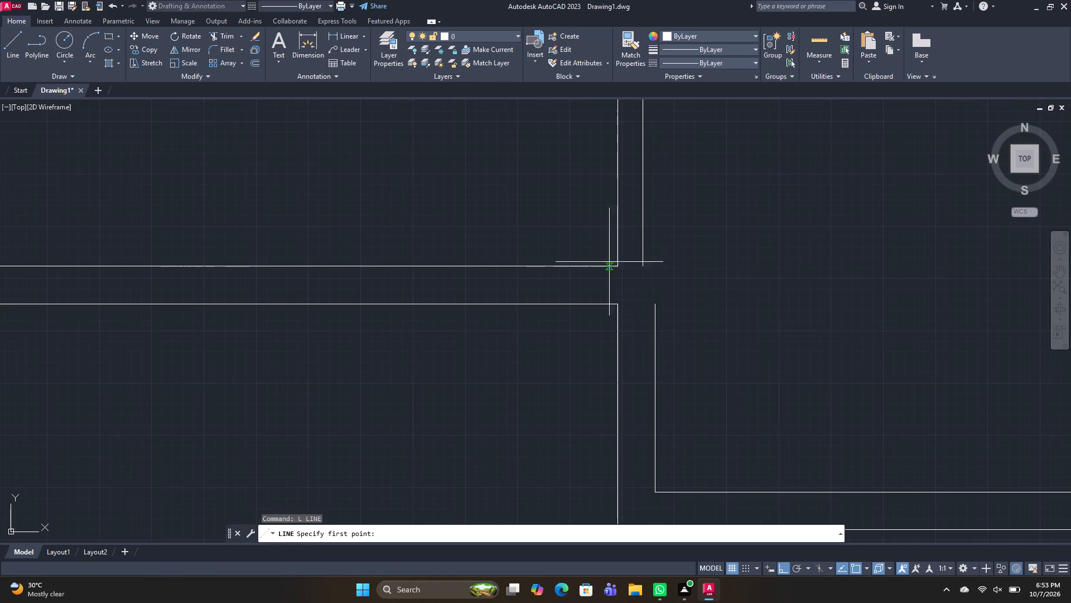
click(655, 305)
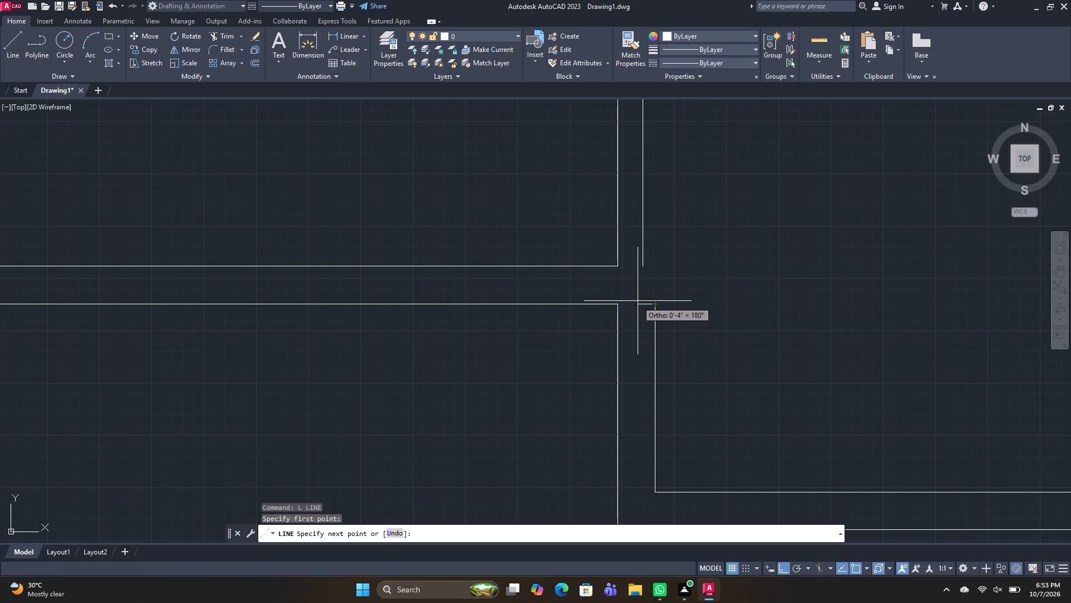
click(631, 299)
key(space)
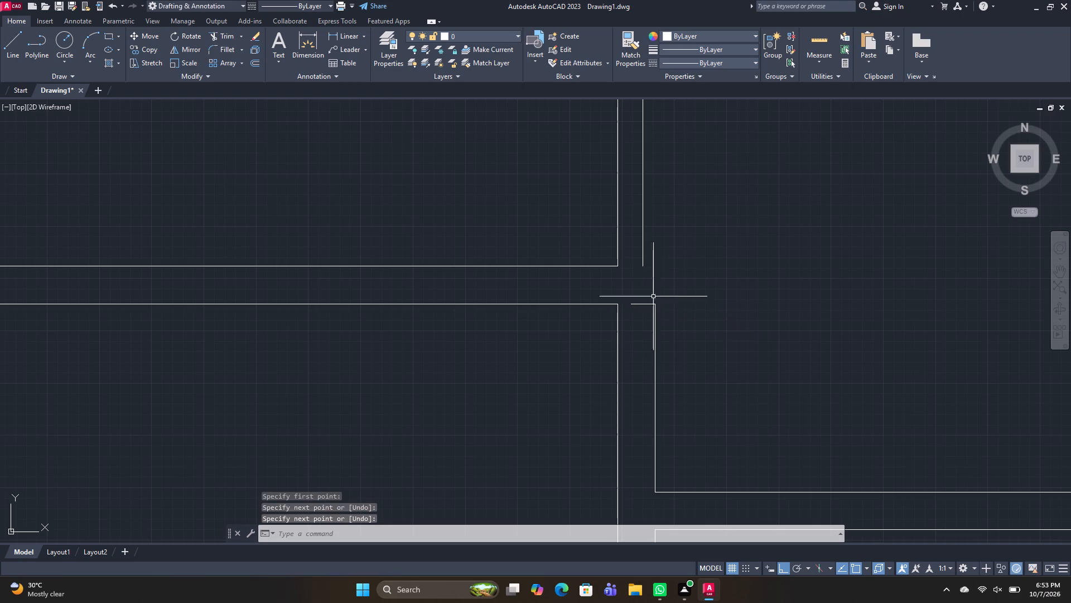
key(space)
drag(640, 265, 640, 270)
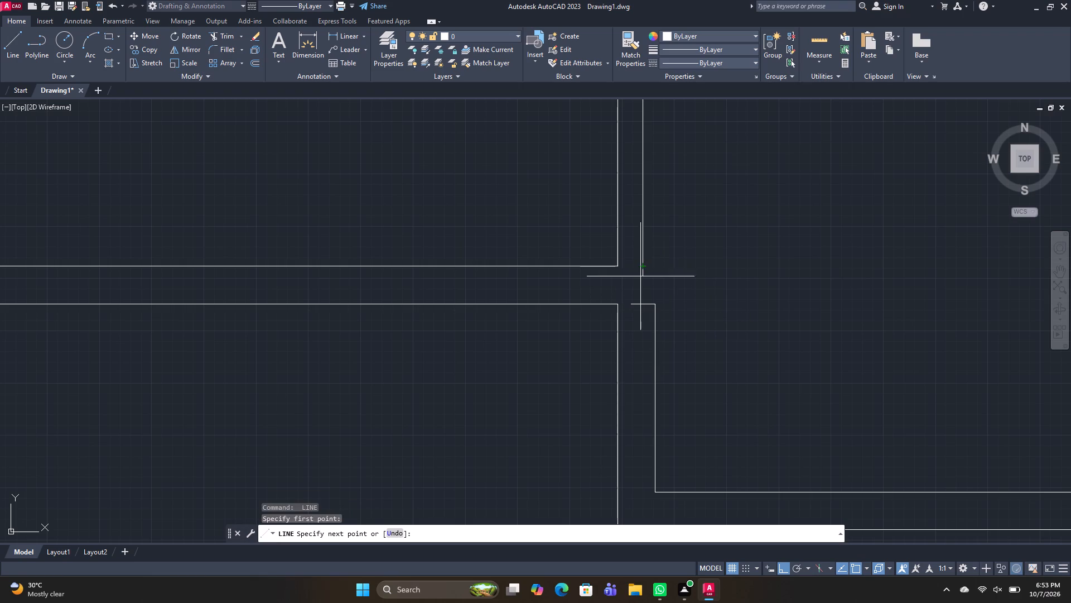
click(642, 303)
key(space)
text(T)
text(R)
key(space)
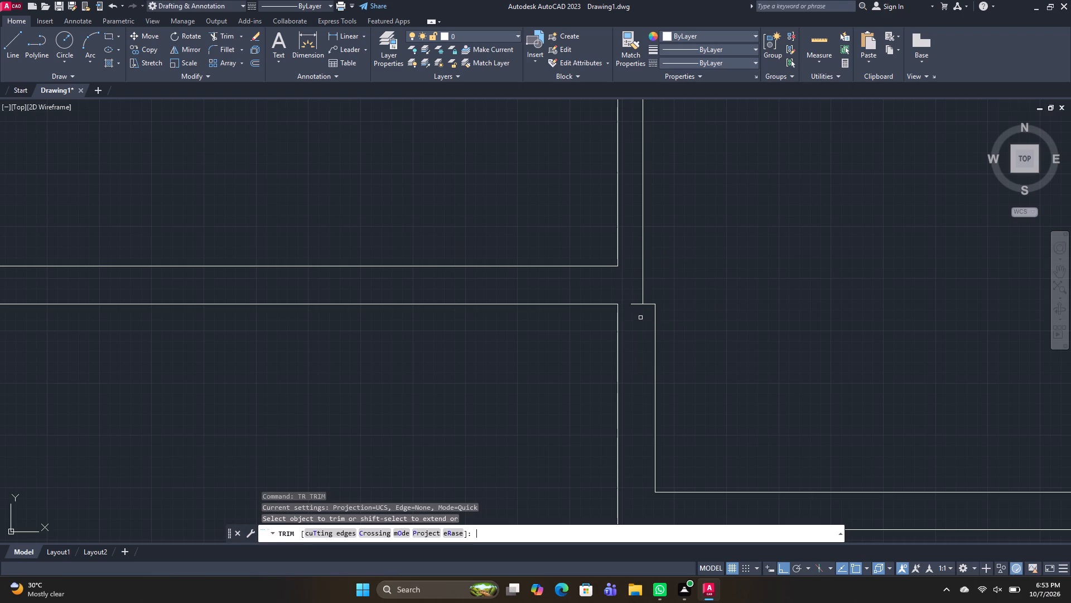
click(635, 302)
click(637, 314)
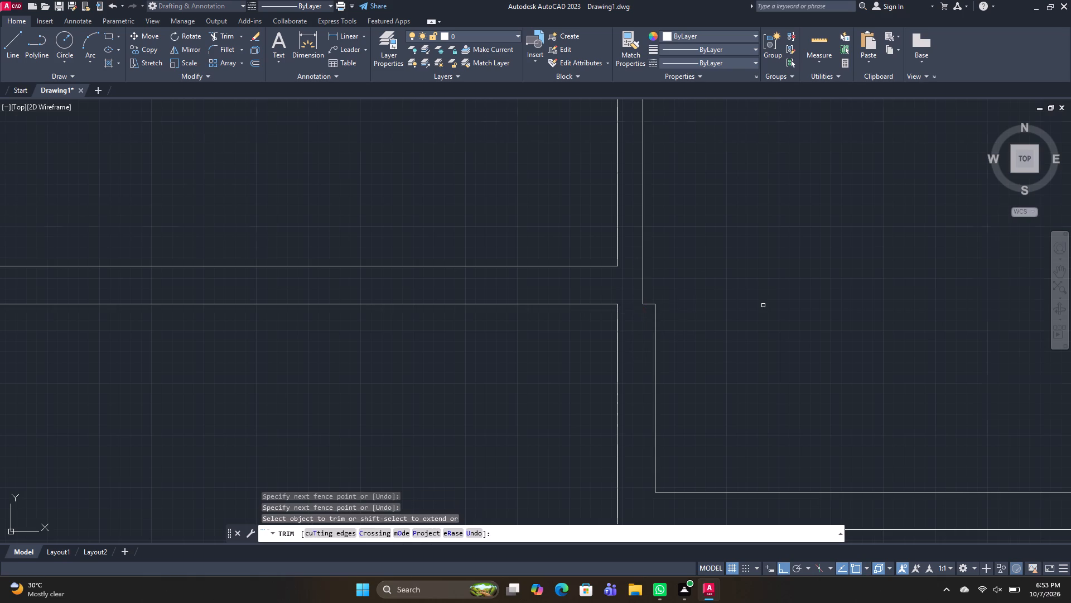
Trim the short segment crossing the top of the partition wall between the middle left room and the lower-right room.
scroll(765, 304, down, 3)
middle_drag(763, 320, 652, 360)
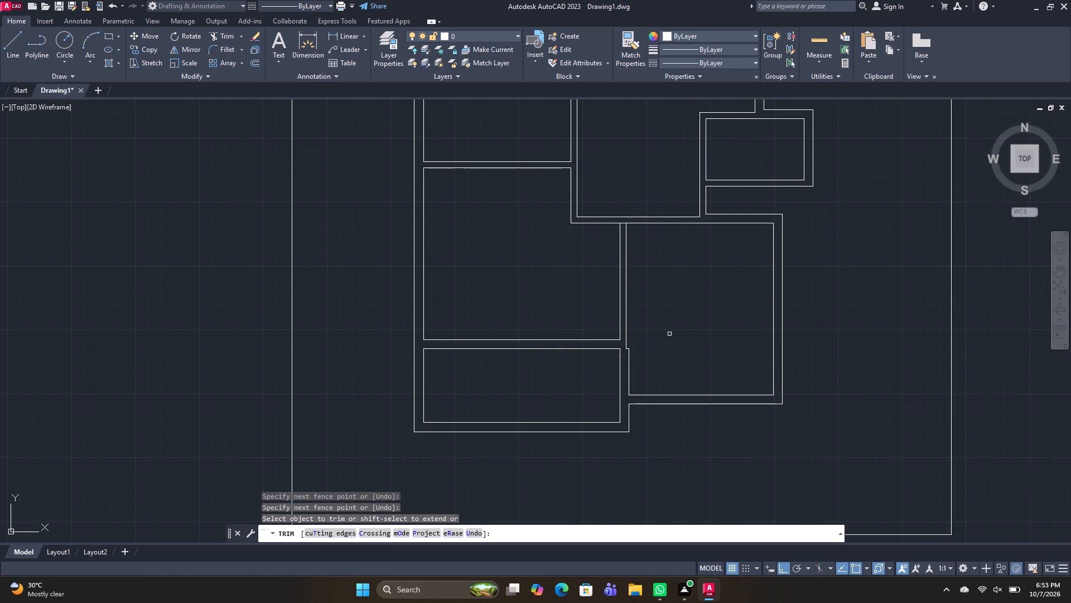
key(space)
text(TR)
key(space)
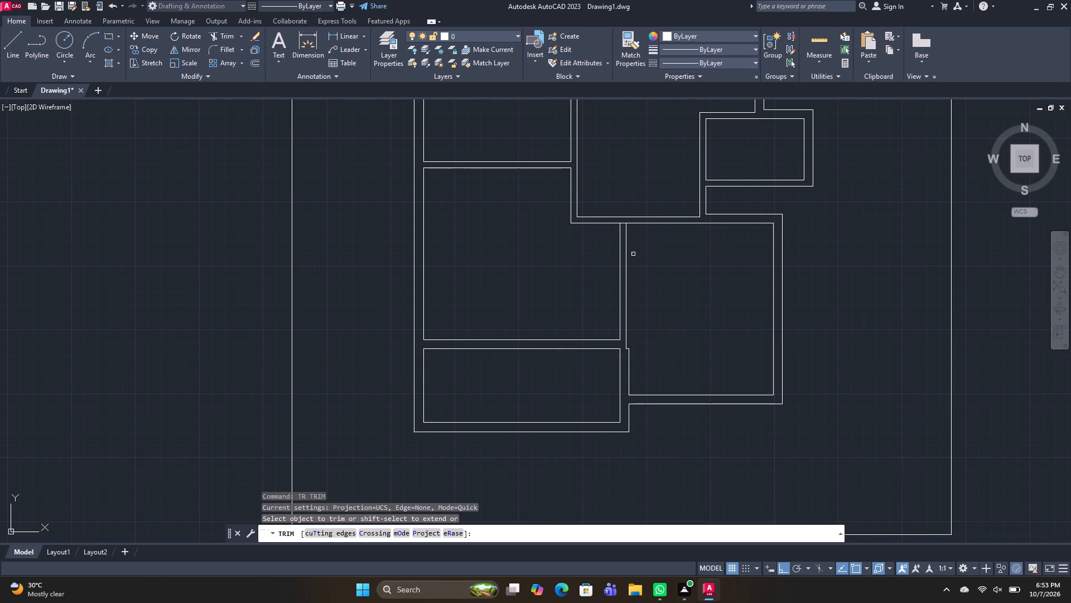
scroll(625, 238, up, 2)
click(617, 201)
scroll(754, 297, down, 2)
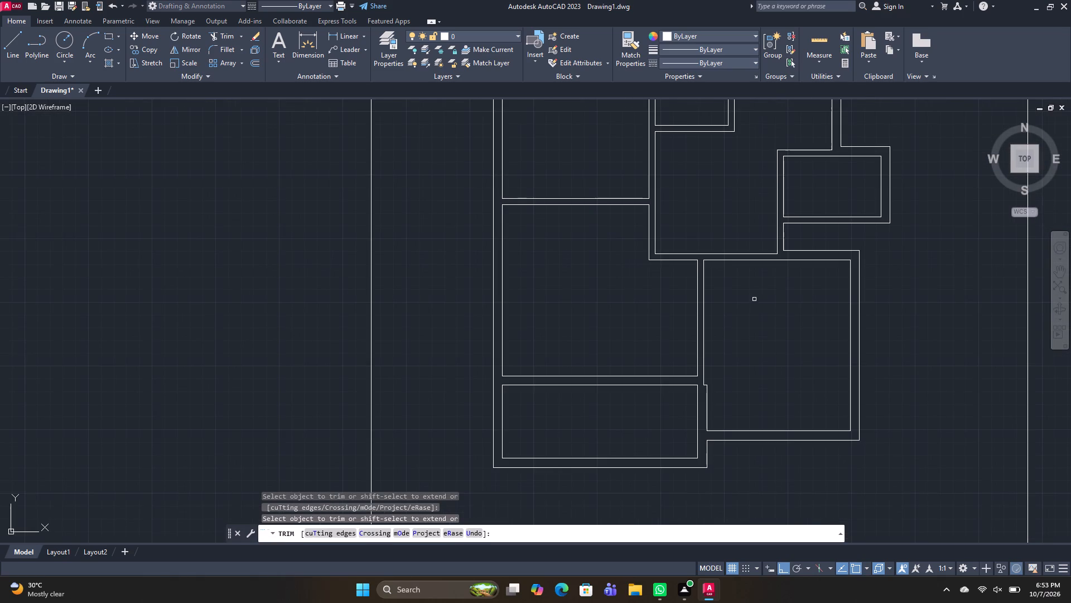
Close the upper-right outer corner beside the top-right small room by extending both outer lines with new lines and trimming their overhangs.
middle_click(784, 329)
middle_drag(783, 331, 700, 433)
middle_click(698, 437)
middle_drag(629, 272, 653, 342)
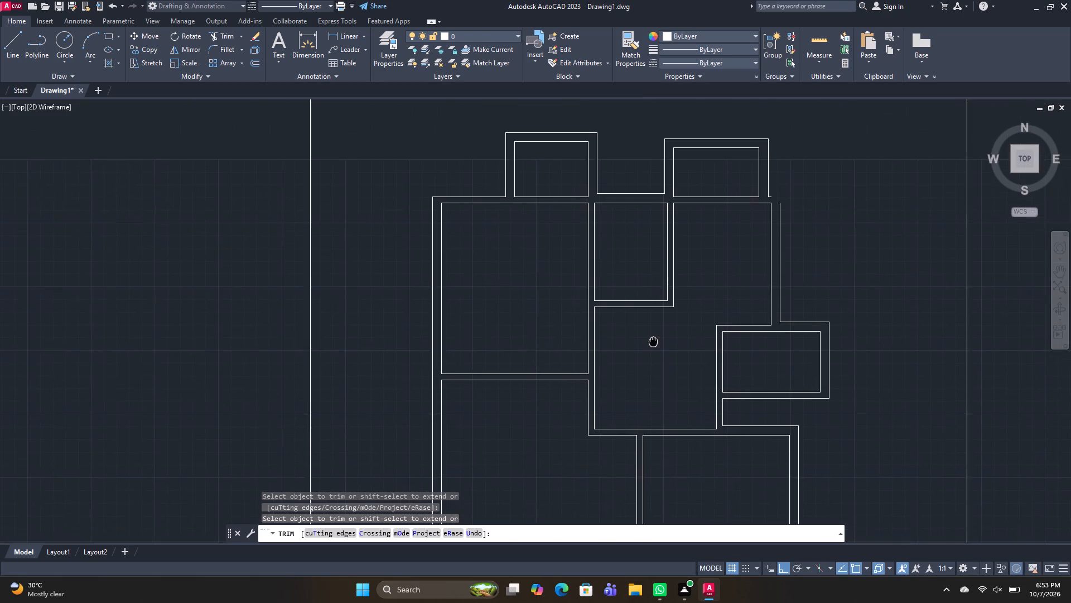
middle_drag(653, 342, 653, 347)
scroll(740, 227, up, 1)
key(space)
text(L)
key(space)
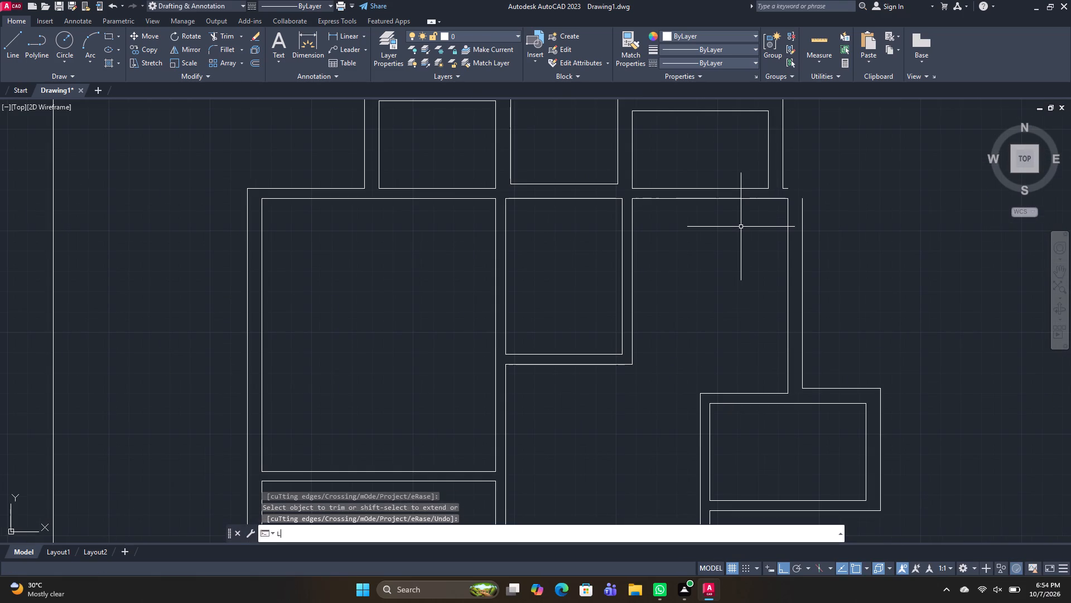
click(800, 198)
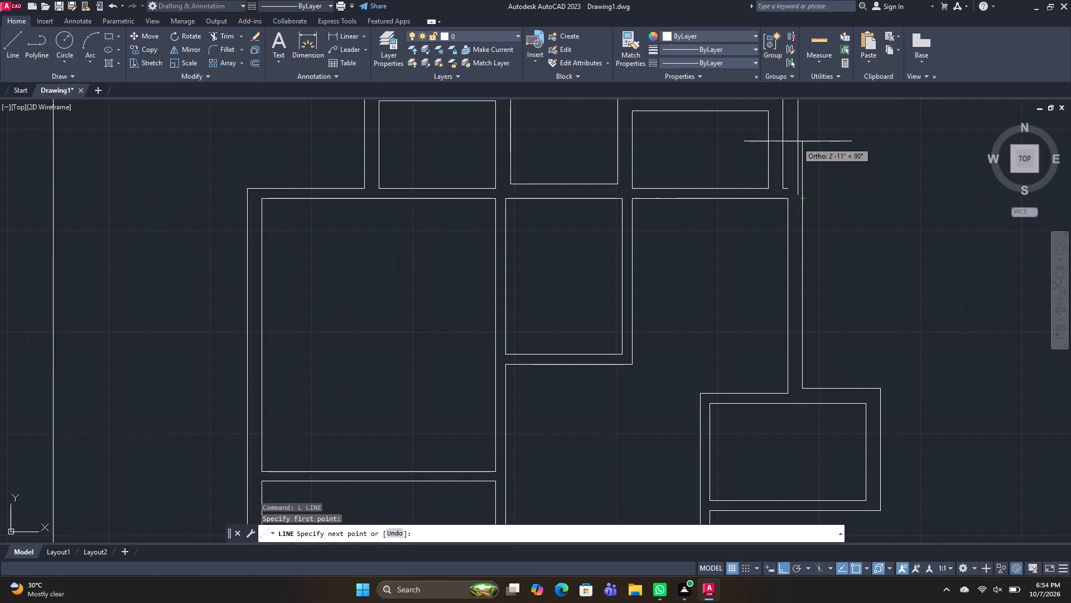
click(802, 138)
key(space)
key(space)
click(792, 185)
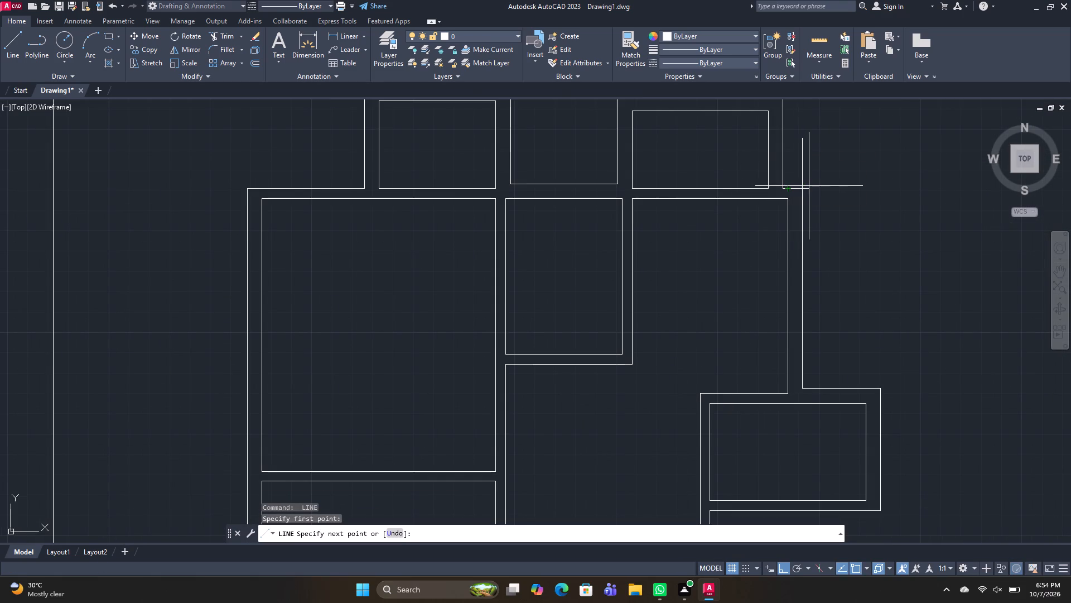
click(858, 193)
key(space)
key(t)
text(R)
key(space)
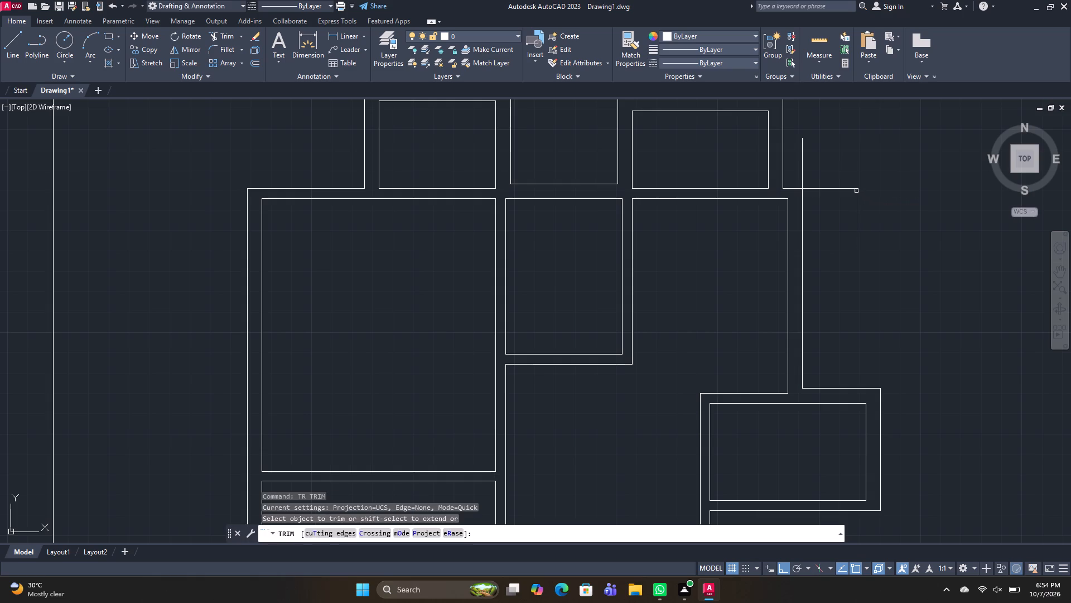
click(802, 166)
drag(823, 176, 830, 222)
scroll(841, 240, down, 1)
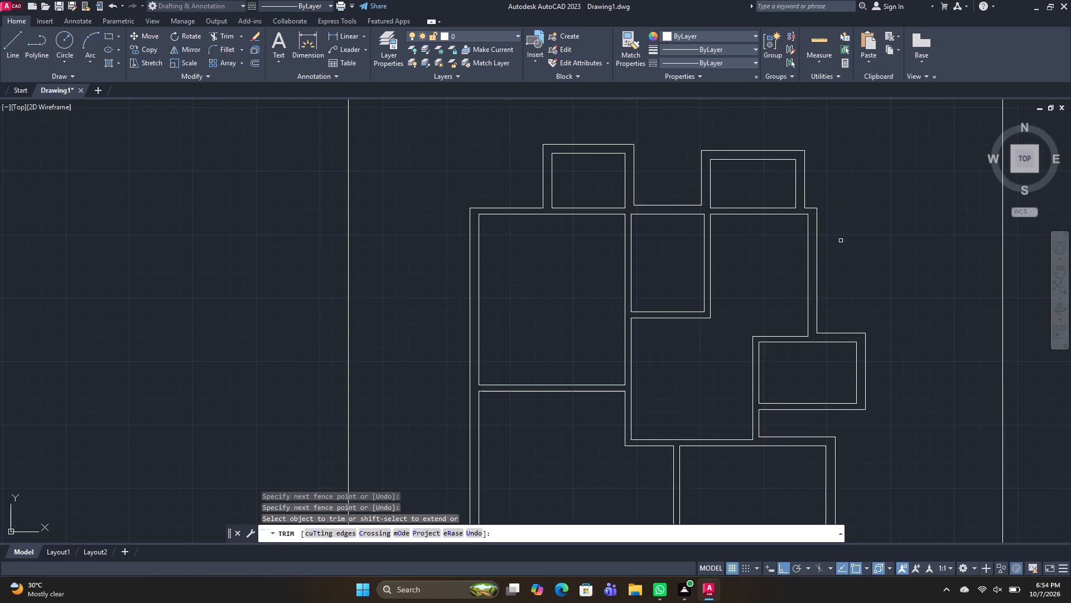
scroll(866, 285, down, 1)
middle_drag(862, 279, 795, 237)
key(space)
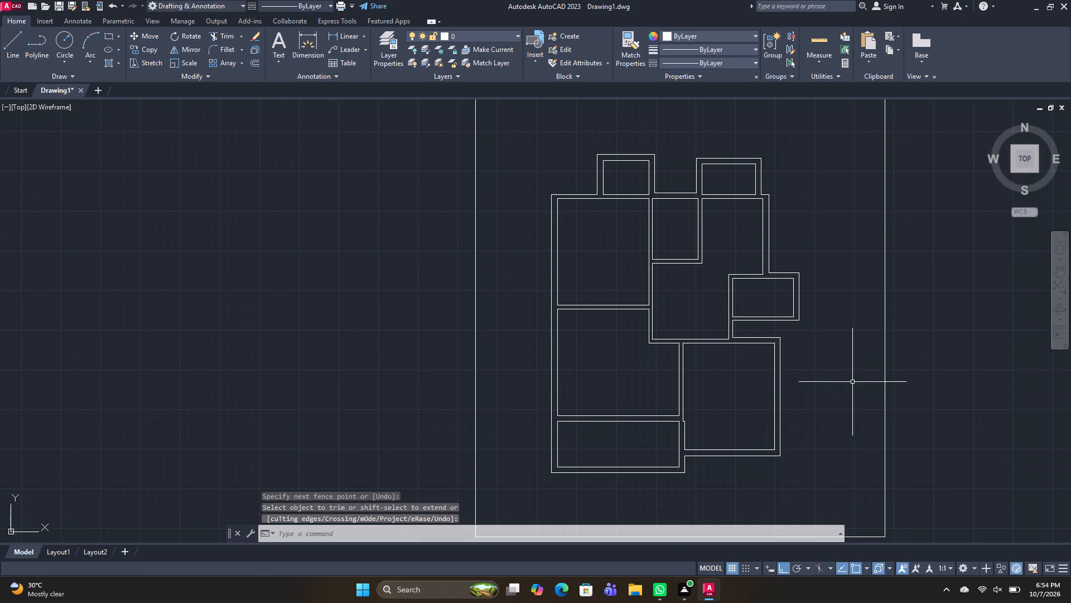
Save the drawing to the Desktop as PLAN 1.
key(ctrl+d)
key(ctrl+s)
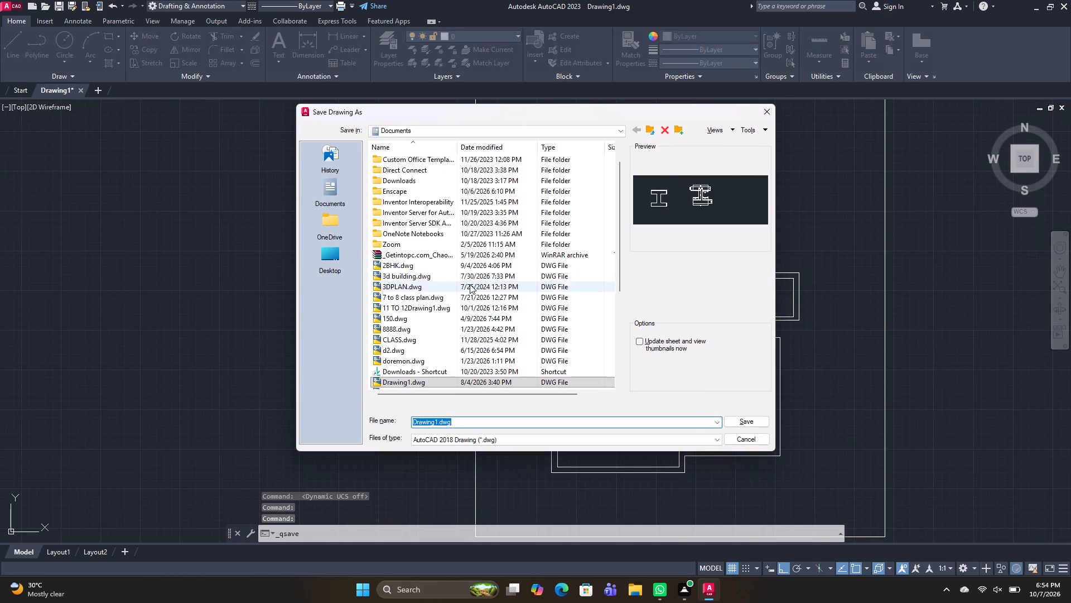
click(321, 253)
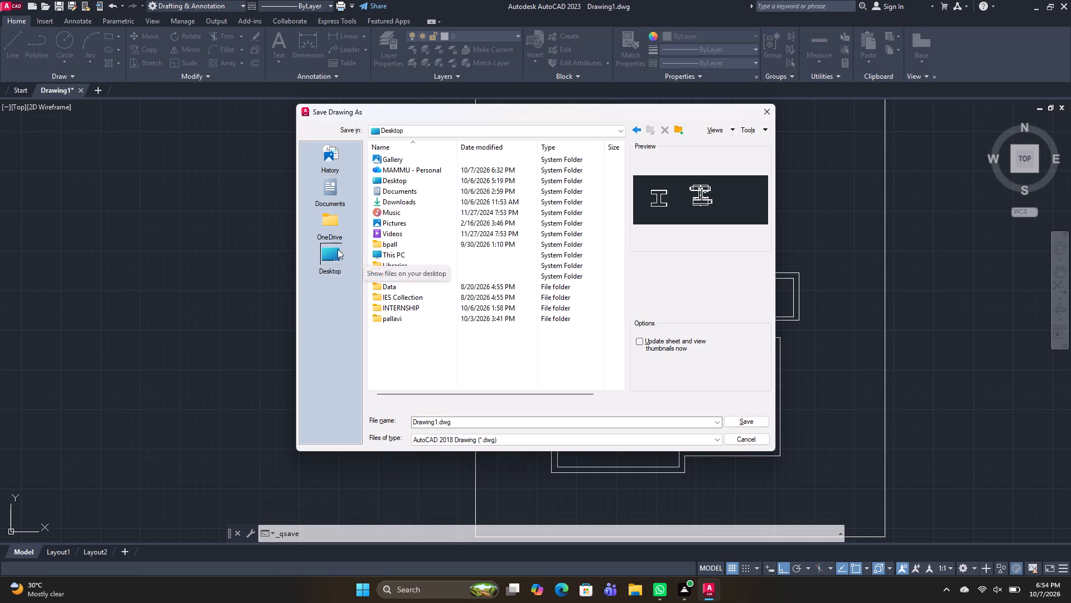
click(330, 260)
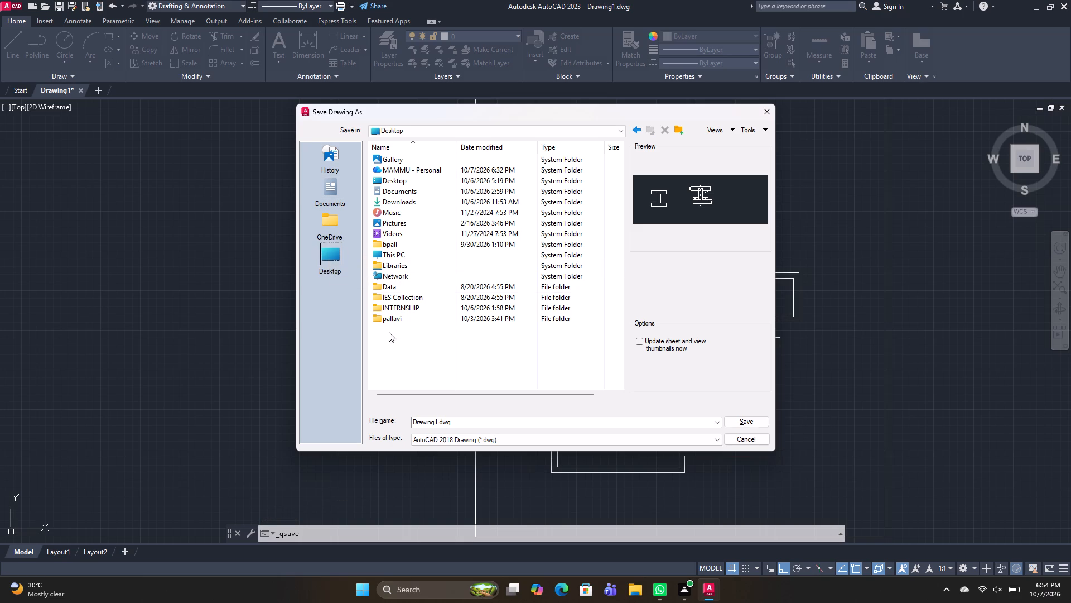
click(332, 251)
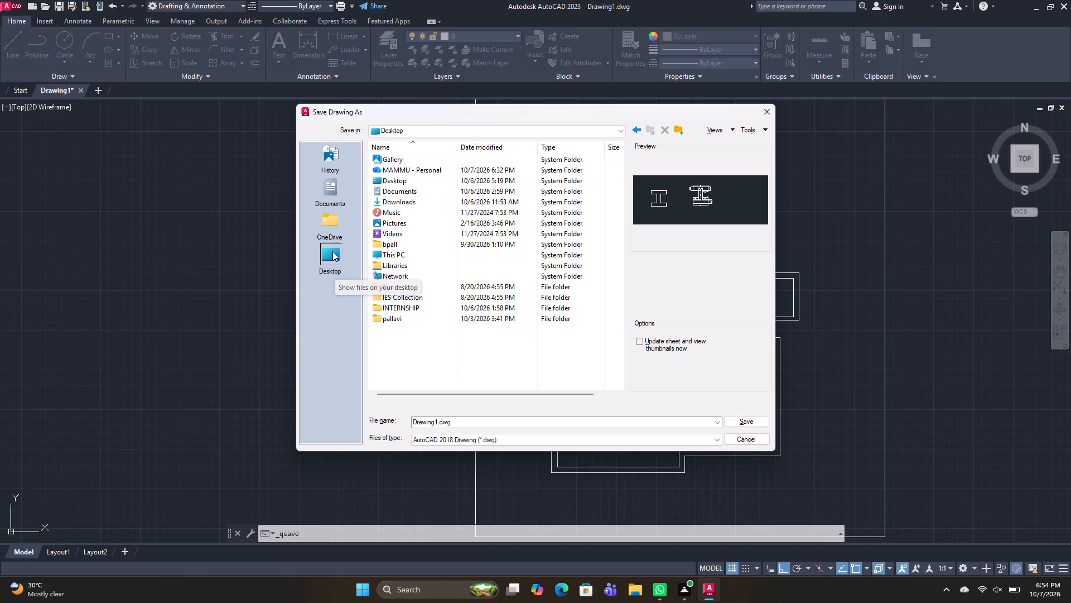
click(469, 419)
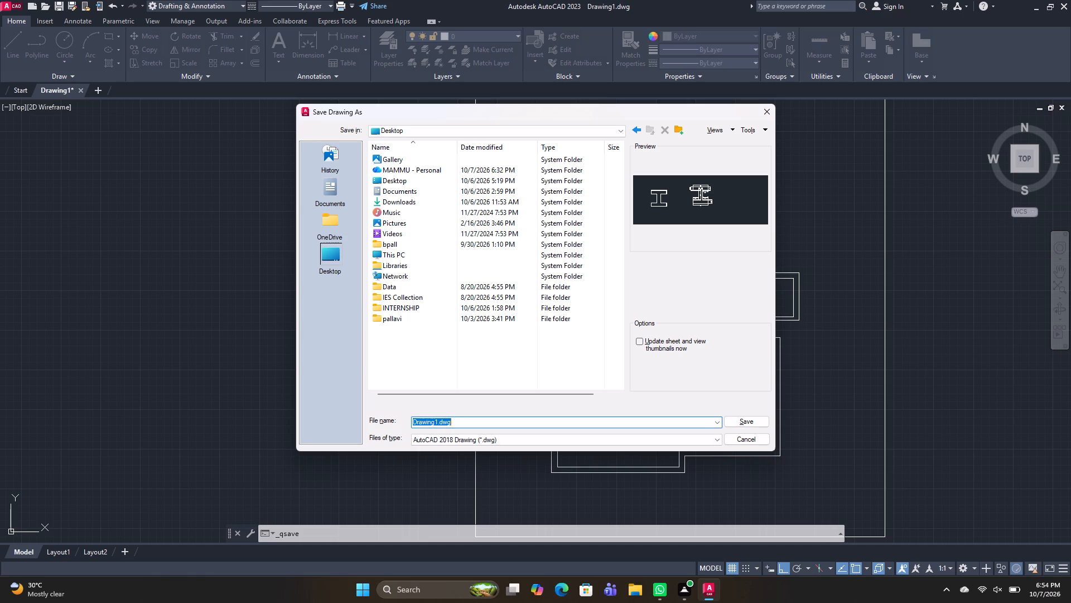
text(PA)
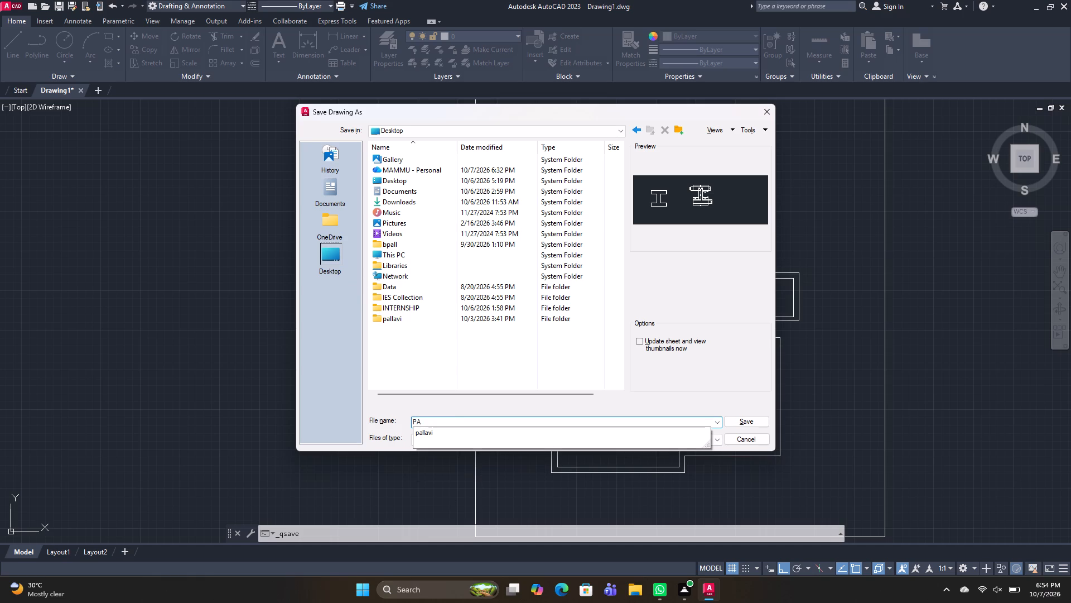
key(BackSpace)
text(LAN 3)
key(BackSpace)
key(1)
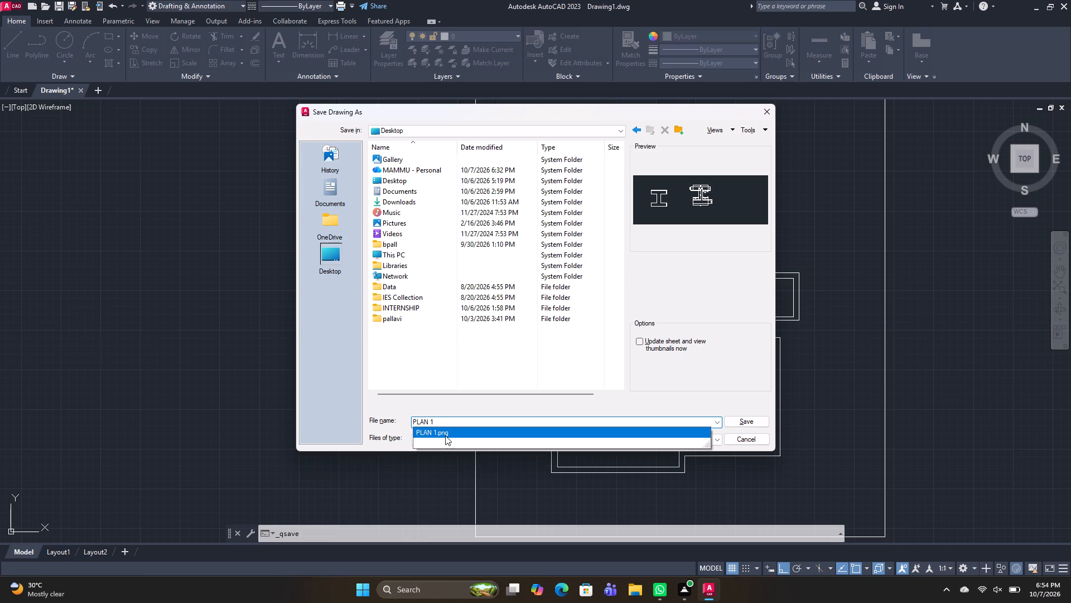
key(space)
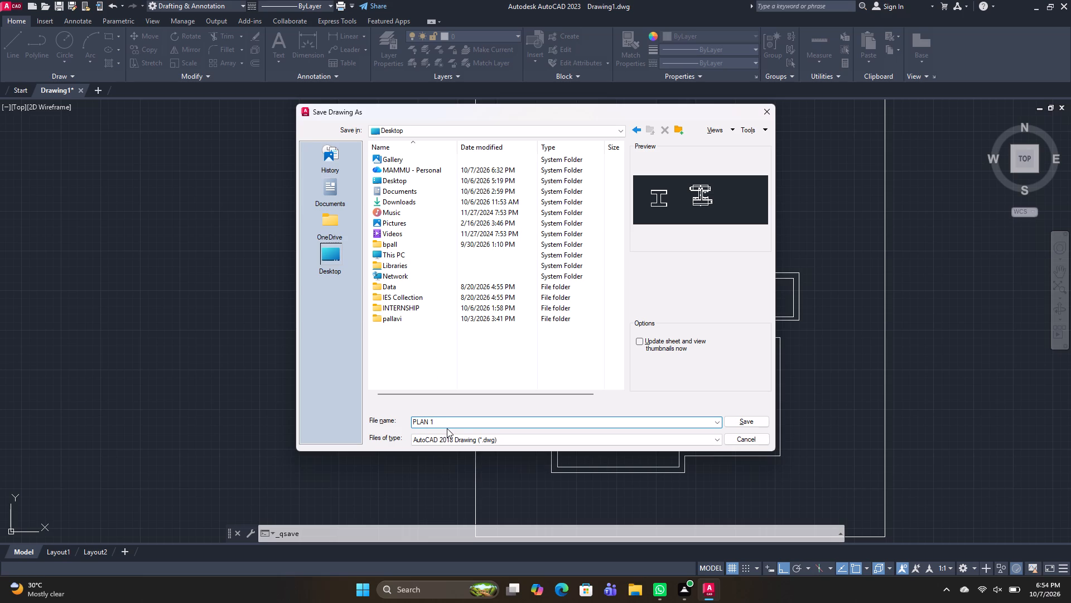
click(747, 423)
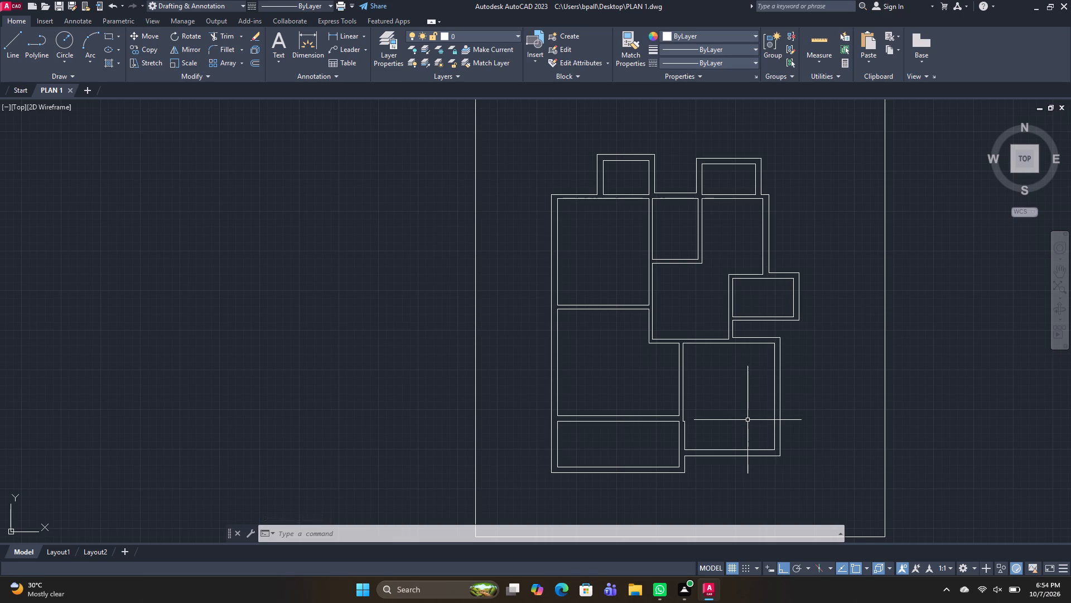
Delete the large rectangle enclosing the floor plan.
middle_drag(729, 401, 617, 406)
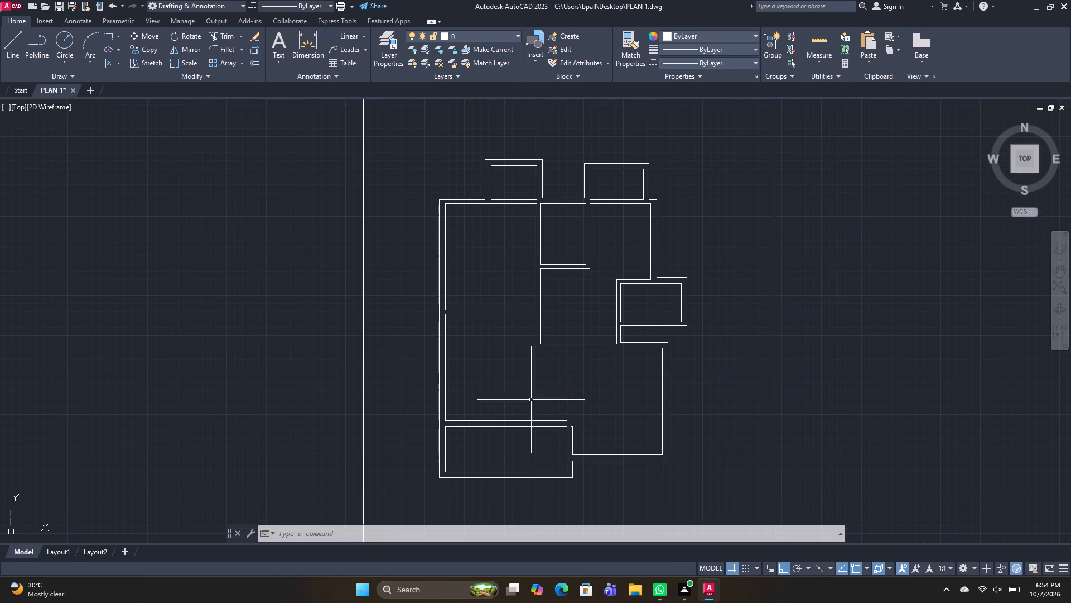
click(387, 359)
click(297, 329)
key(Delete)
Examine the whole floor plan and its wall junctions for remaining gaps or overhangs.
scroll(331, 314, down, 1)
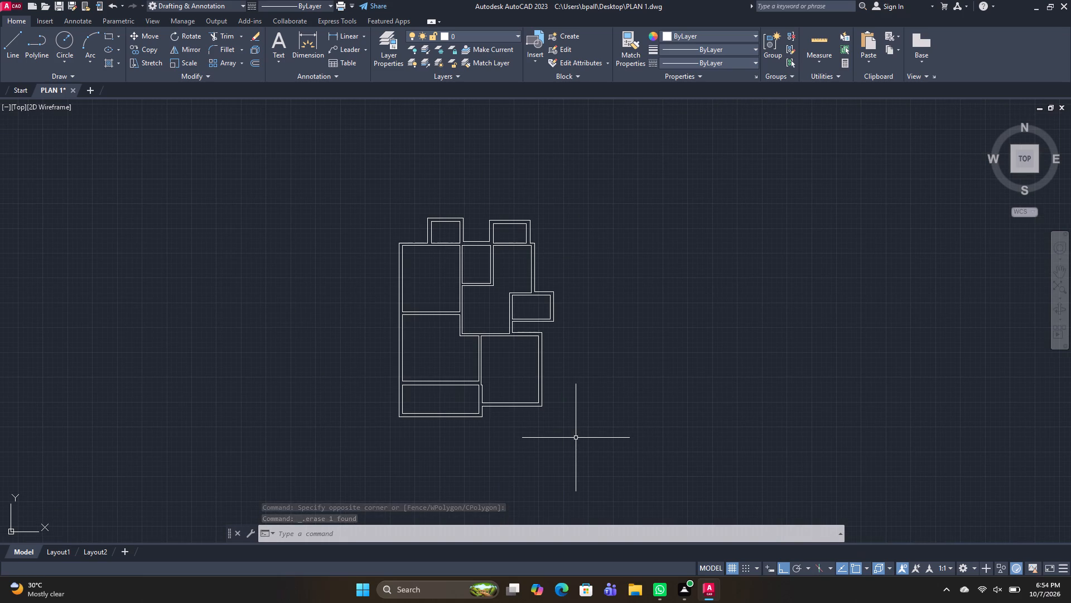
scroll(466, 300, up, 2)
middle_drag(479, 389, 431, 336)
middle_drag(486, 446, 454, 394)
middle_drag(441, 375, 431, 363)
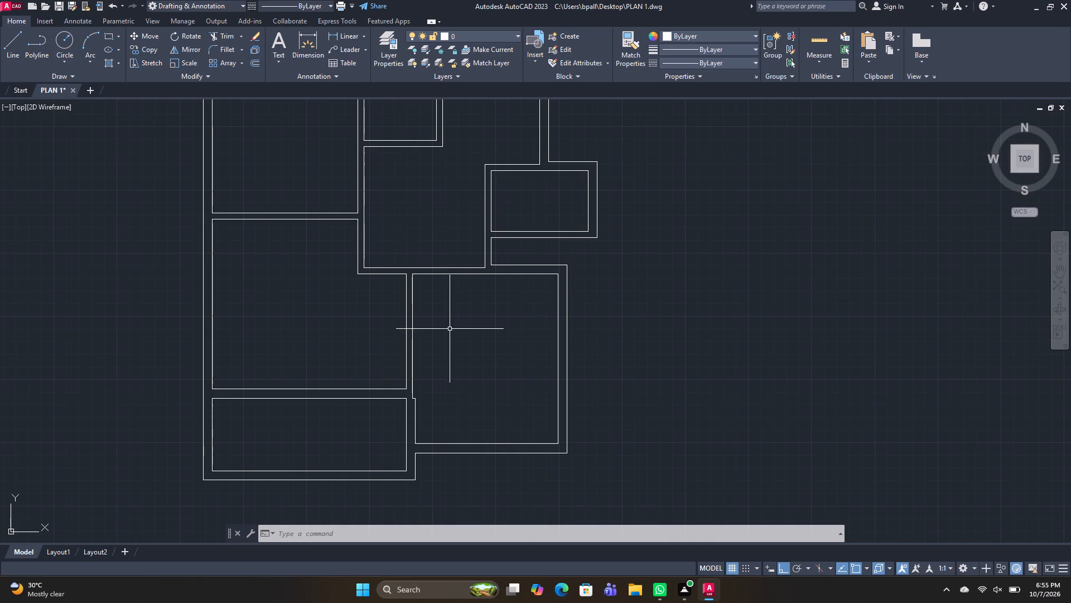
scroll(449, 330, down, 1)
middle_drag(517, 349, 486, 377)
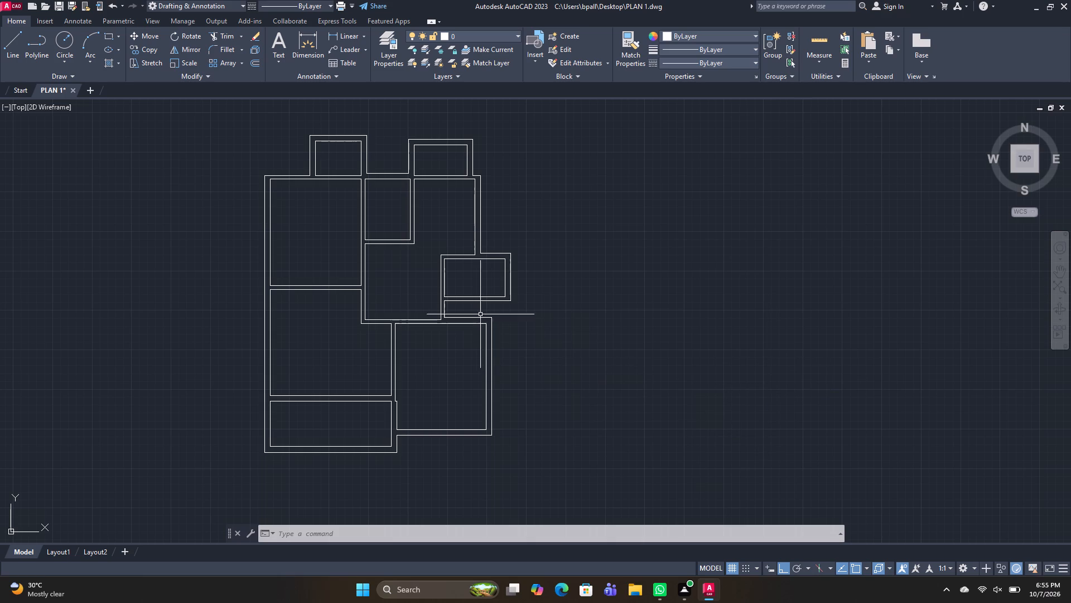
scroll(462, 301, up, 1)
scroll(490, 258, down, 1)
middle_drag(452, 278, 448, 295)
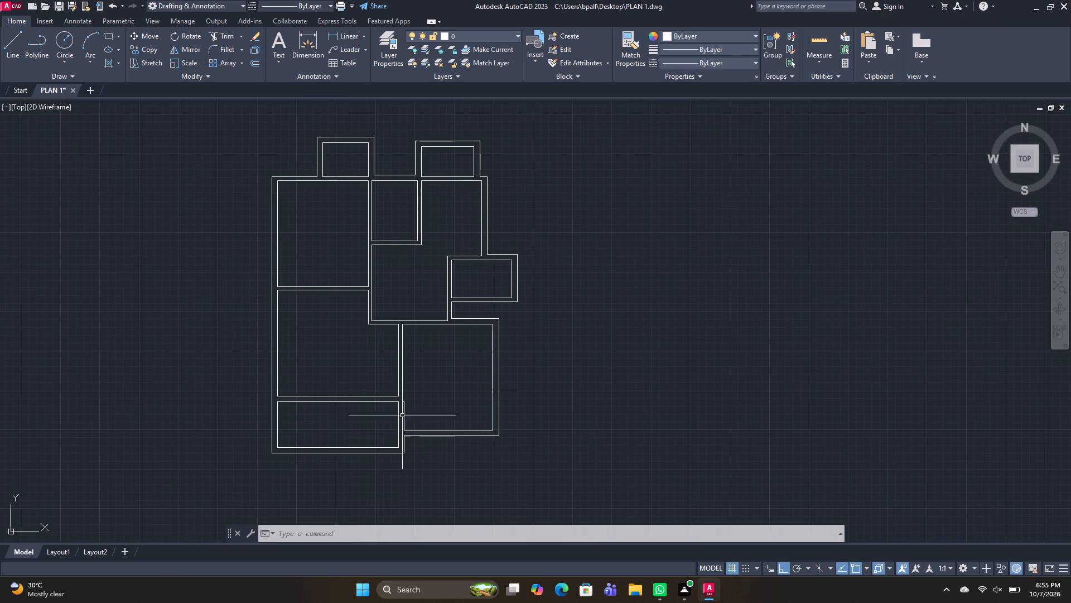
scroll(407, 371, up, 1)
middle_drag(519, 385, 434, 474)
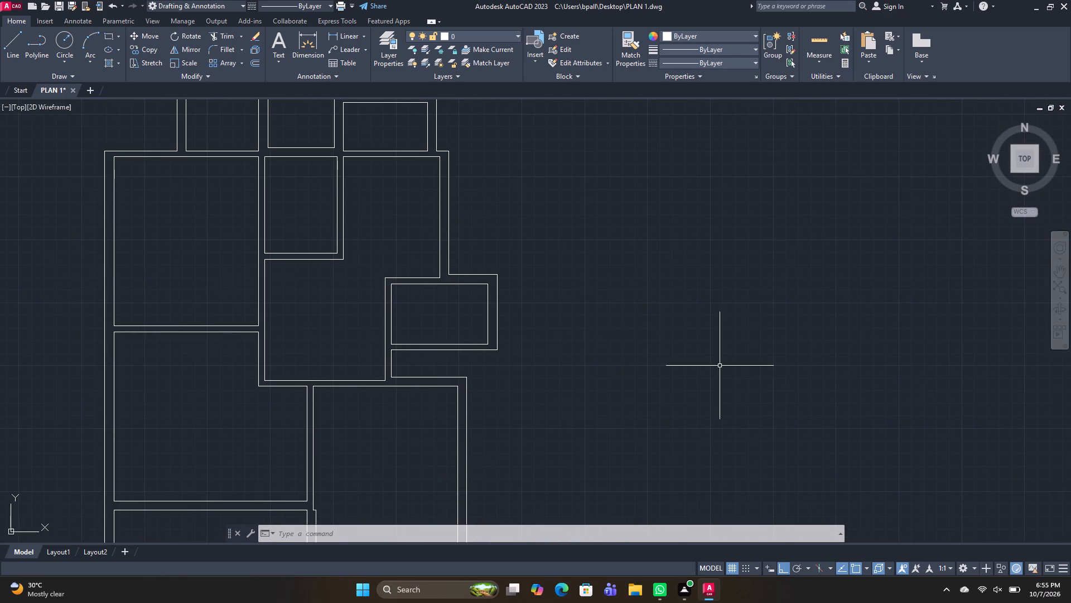
scroll(734, 361, down, 1)
Save the drawing.
key(ctrl+s)
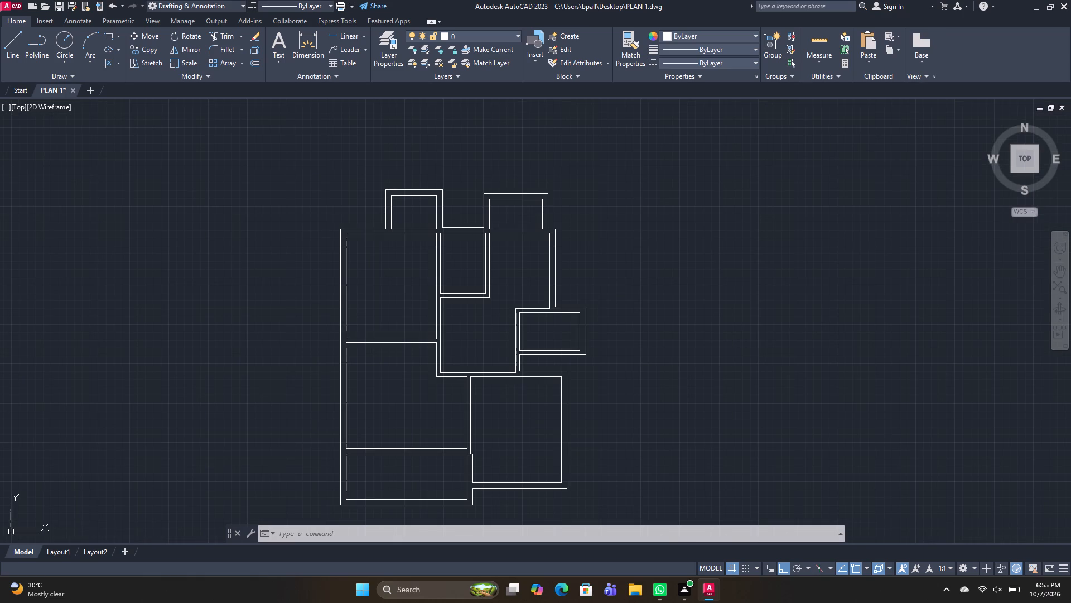
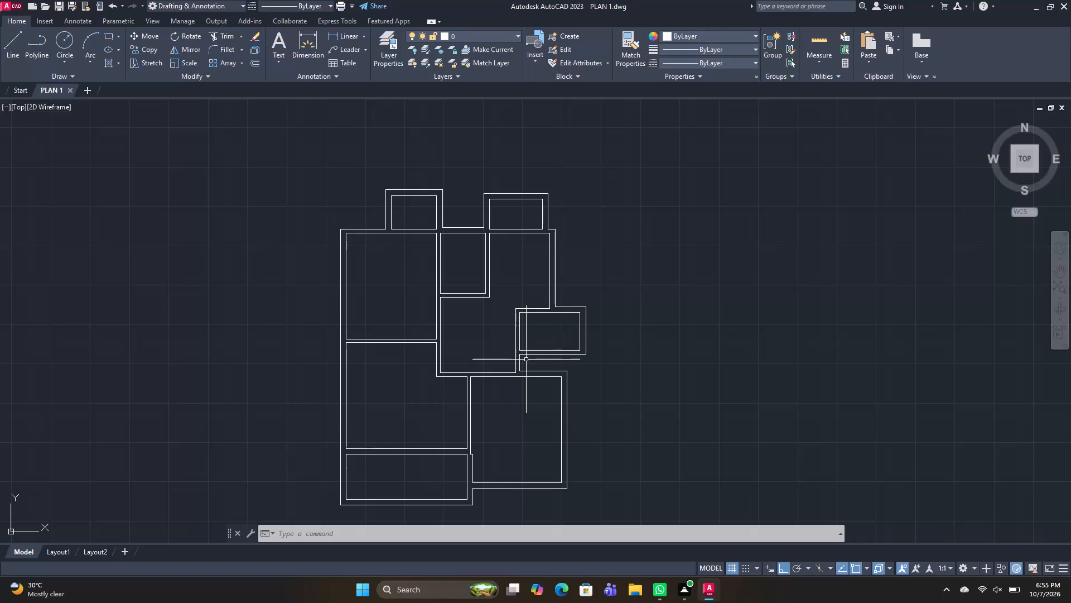
Draw a vertical line downward in the empty space east of the floor plan.
text(L)
key(space)
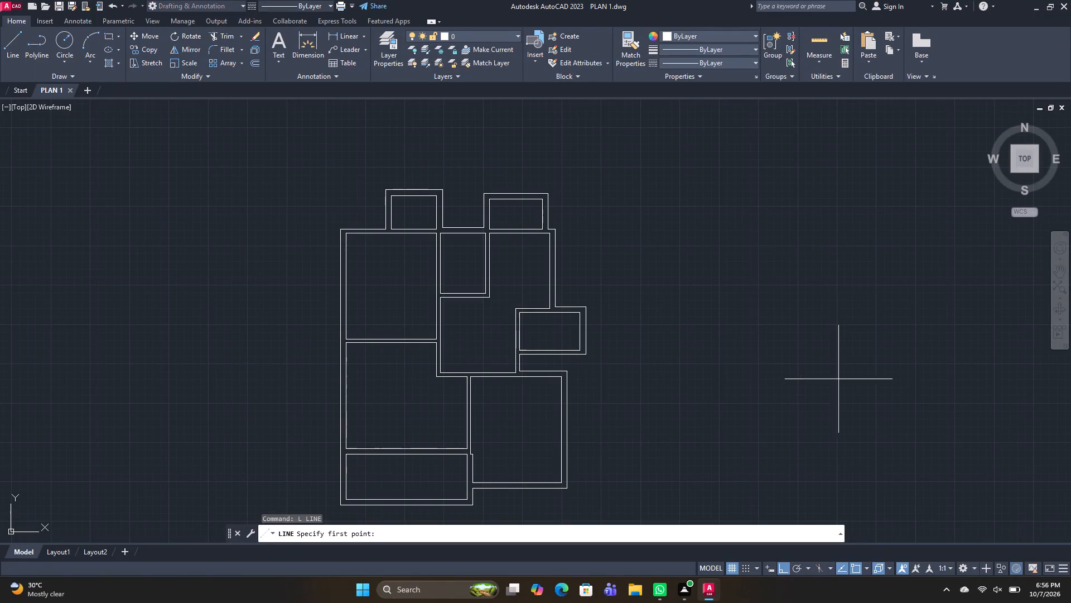
click(680, 241)
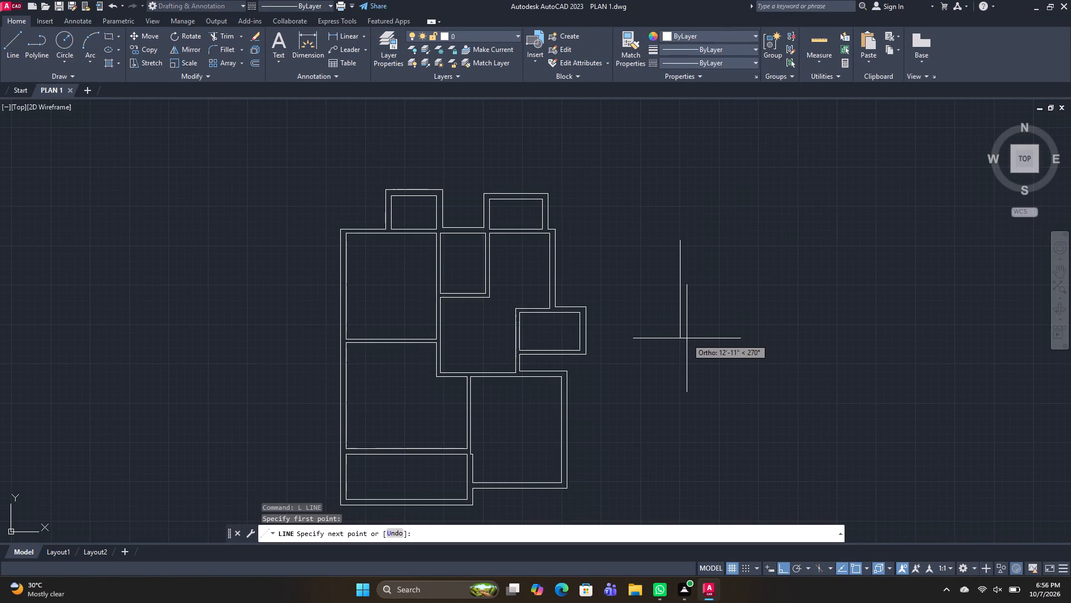
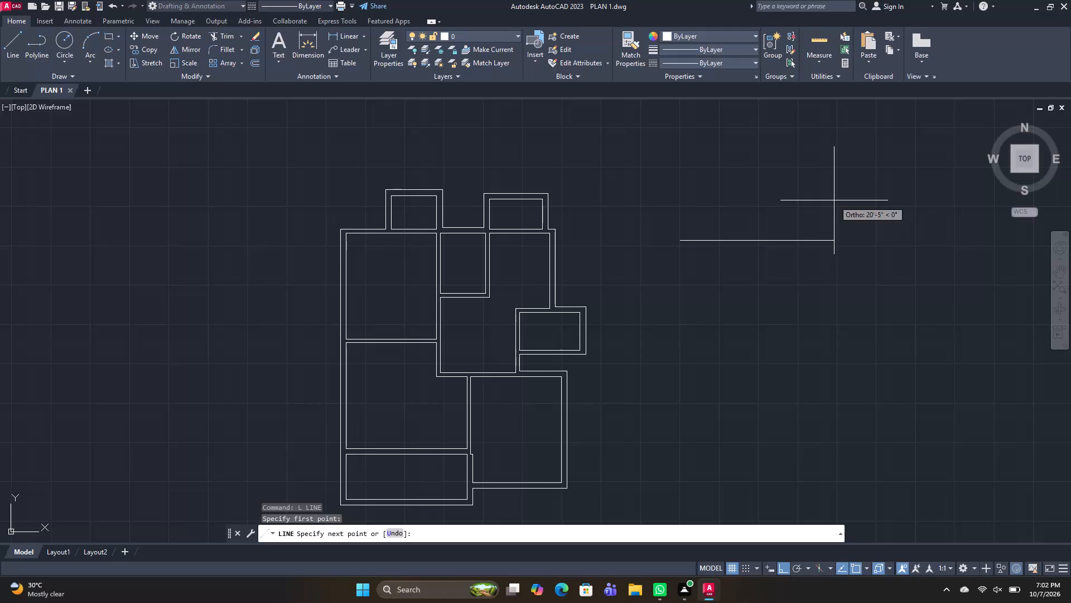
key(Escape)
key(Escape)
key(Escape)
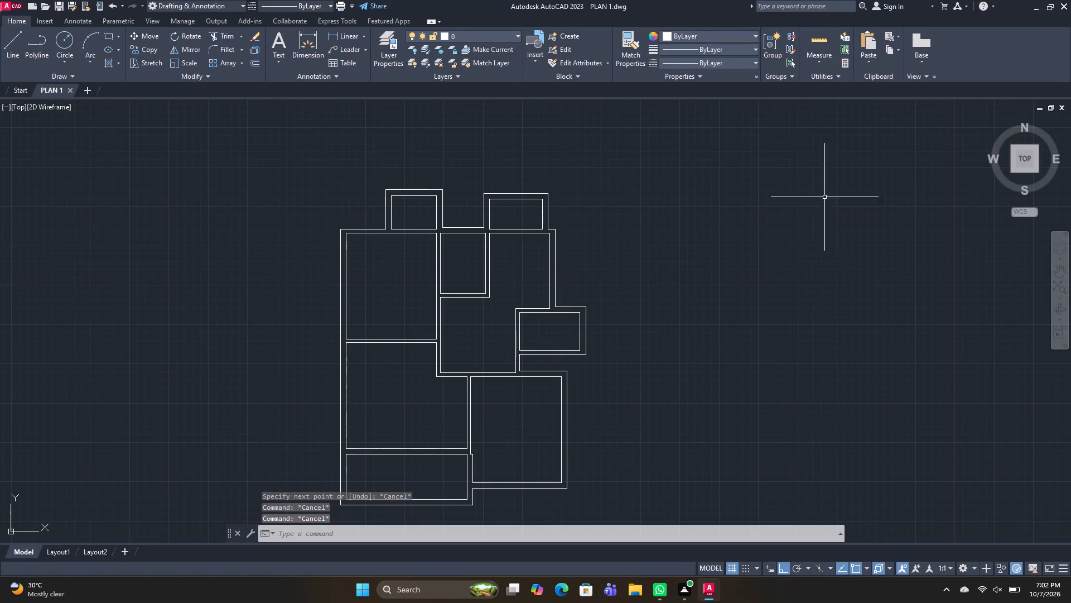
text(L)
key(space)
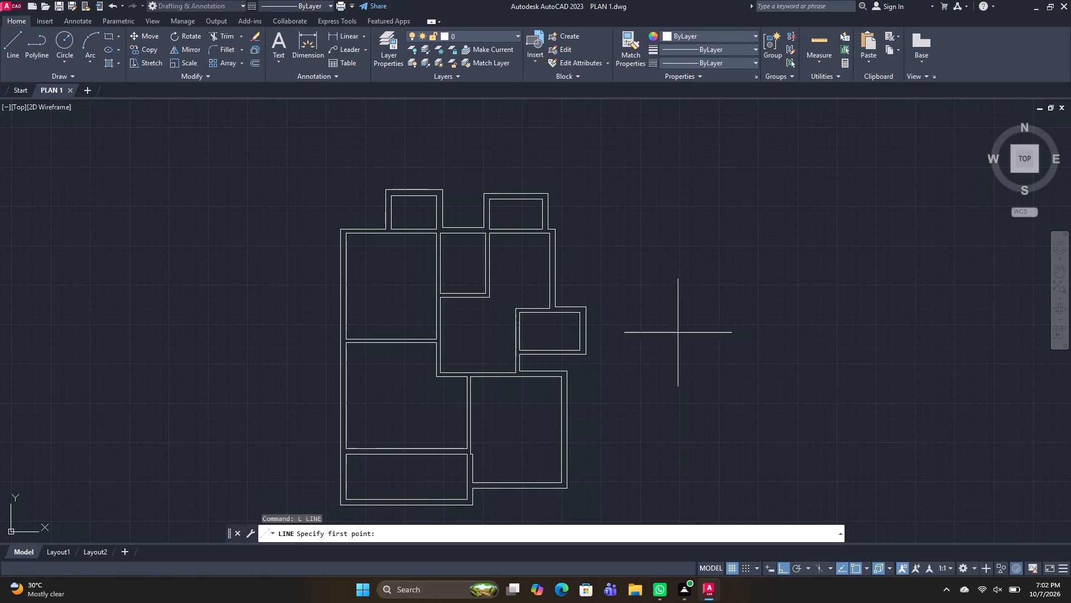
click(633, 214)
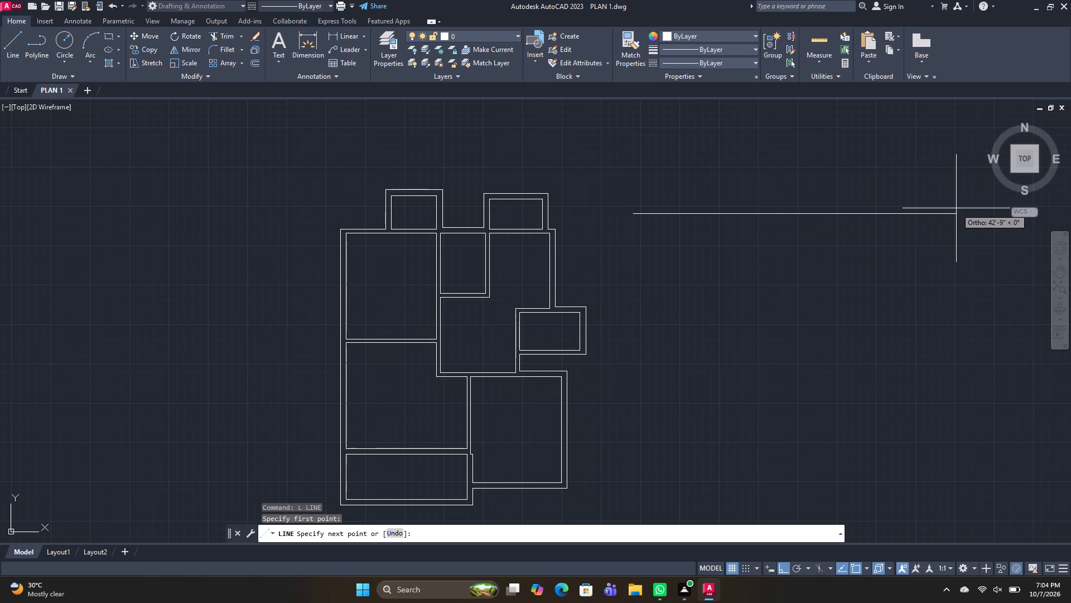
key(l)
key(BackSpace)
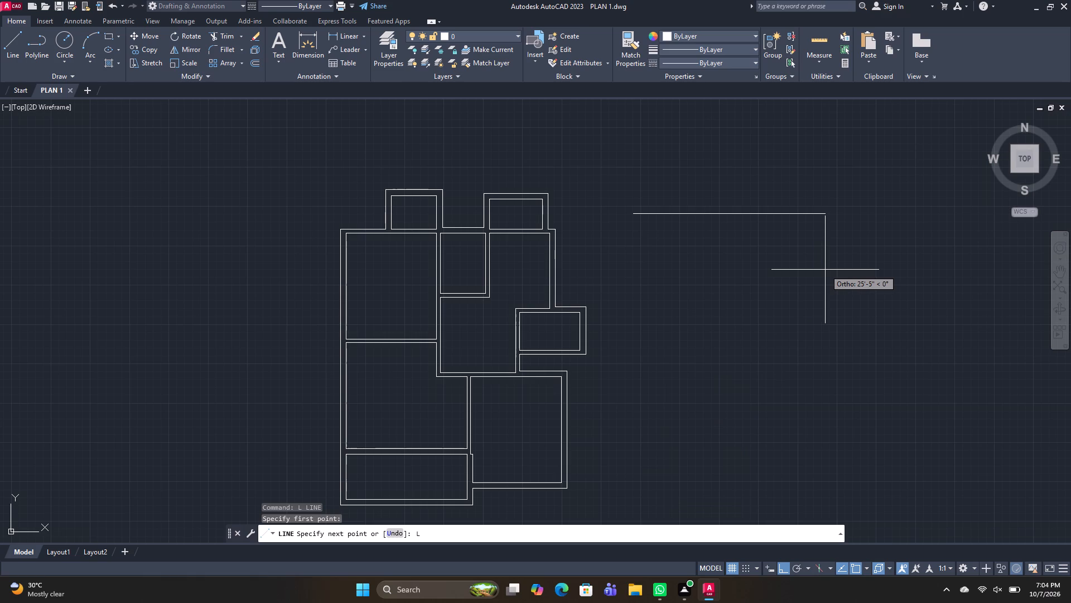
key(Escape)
Draw a 16' wide by 12' deep rectangular room outline with lines in the empty space east of the floor plan.
text(L)
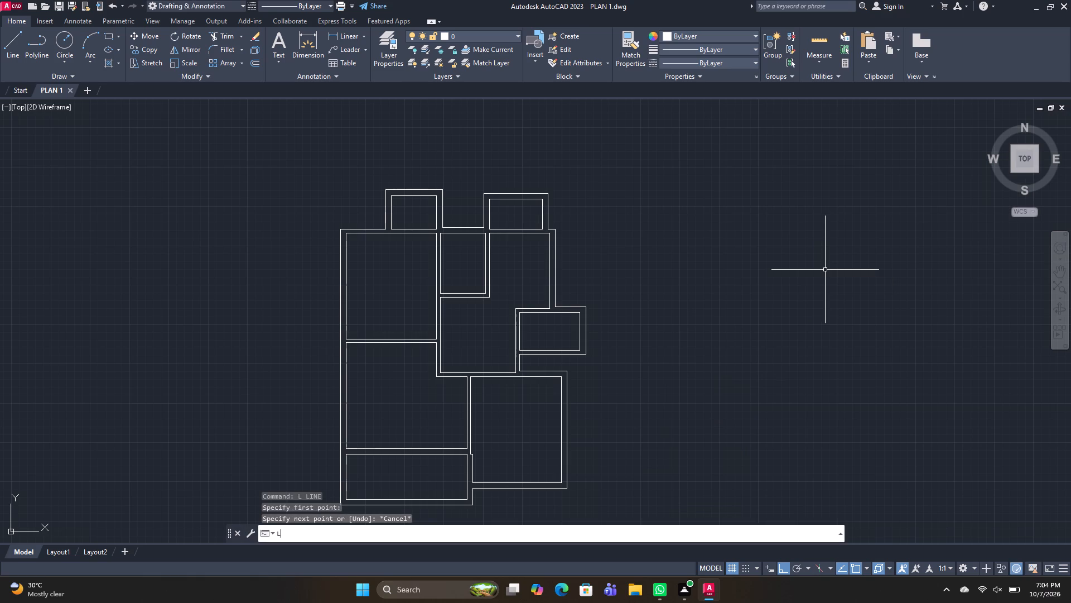
key(space)
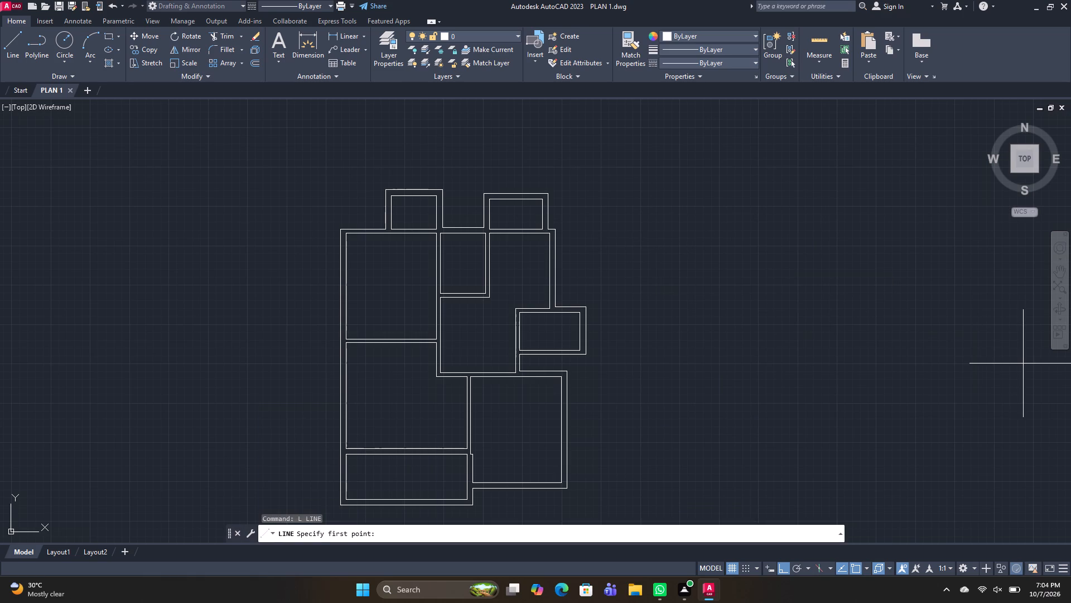
middle_drag(797, 433, 587, 412)
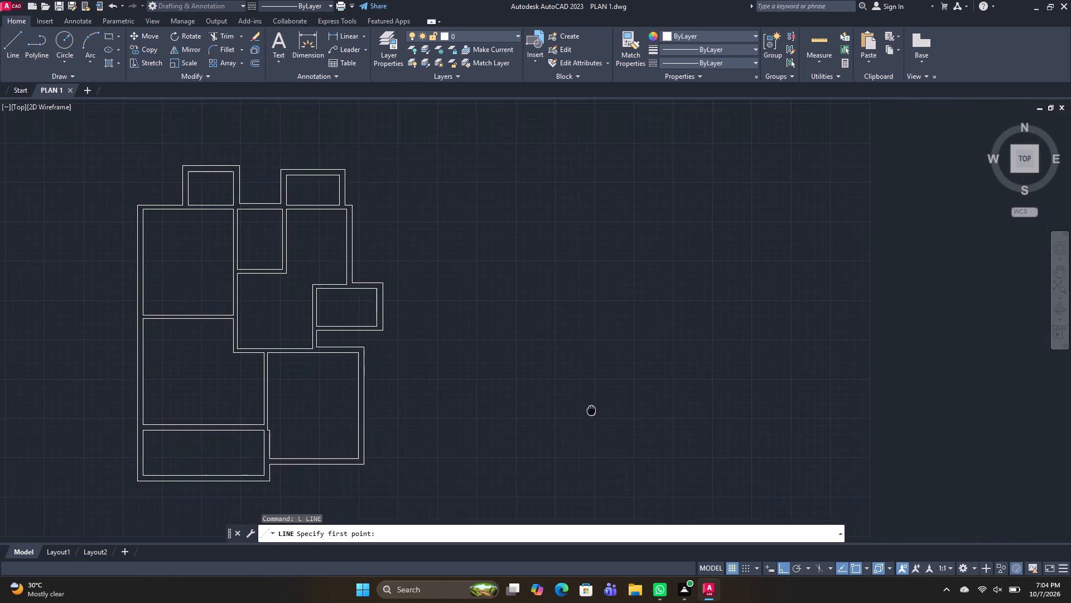
middle_drag(587, 412, 553, 419)
click(514, 232)
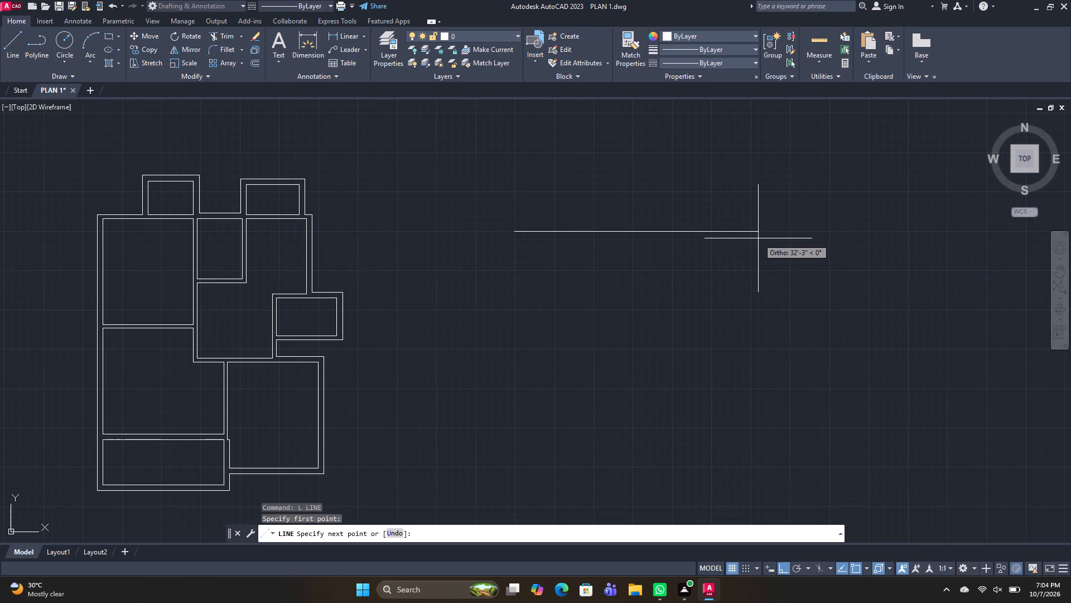
text(16')
key(Return)
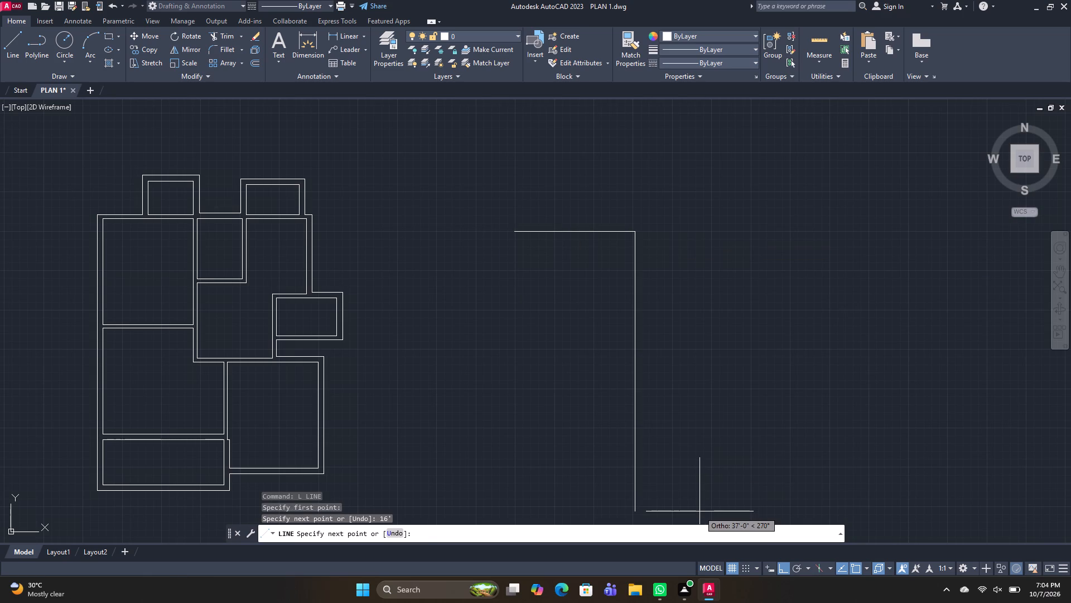
text(12')
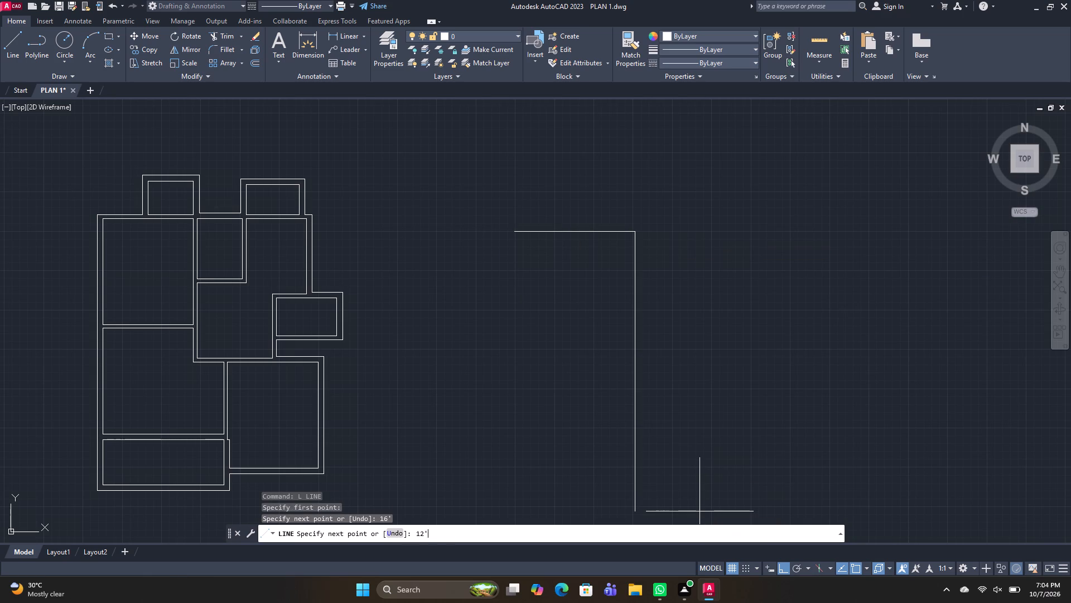
key(Return)
text(16')
key(Return)
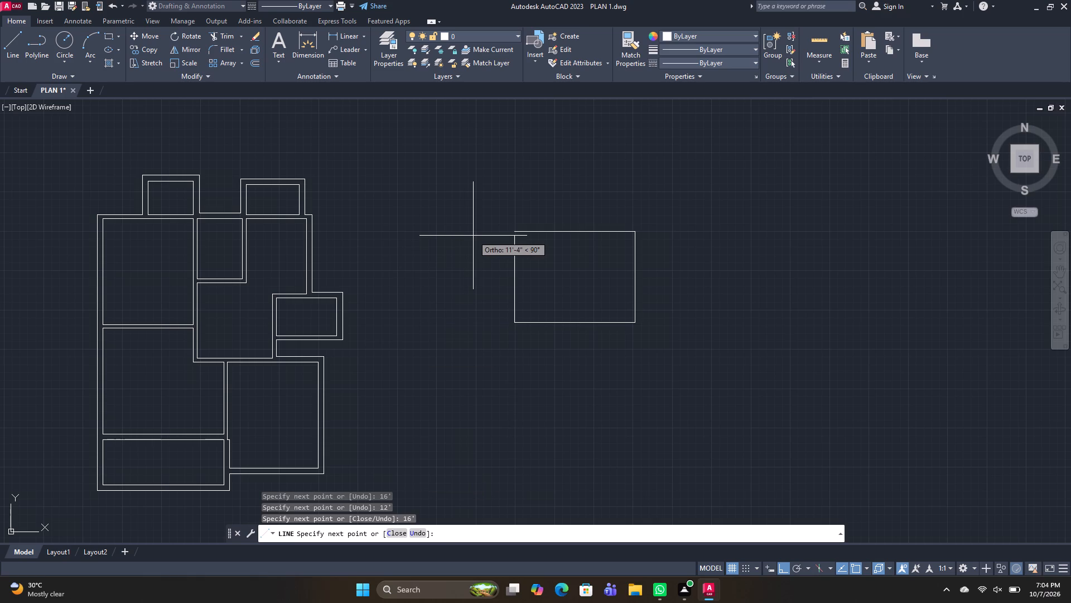
text(12')
key(Return)
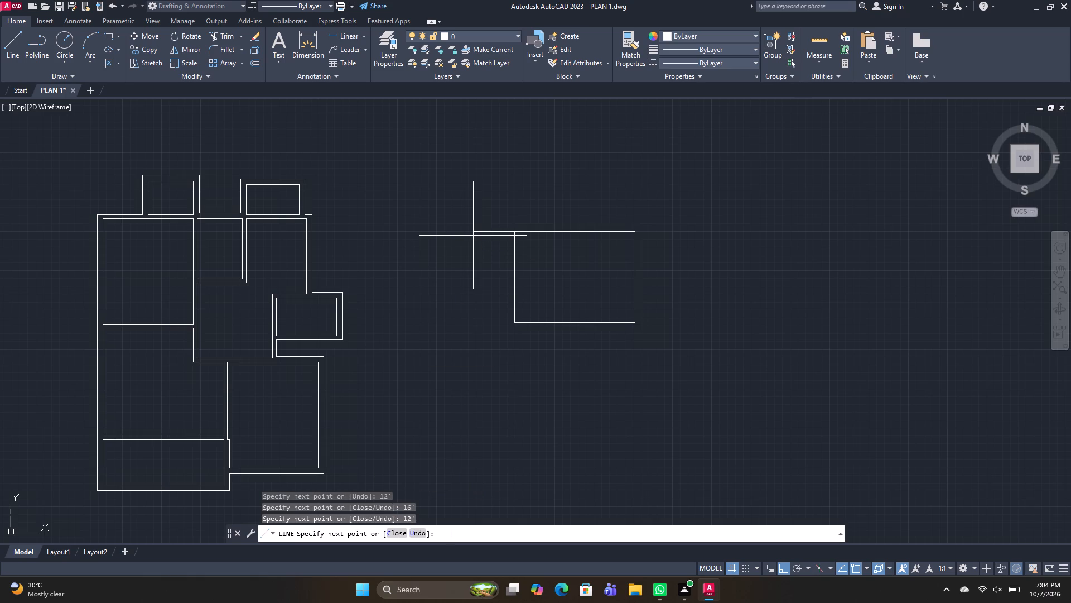
key(space)
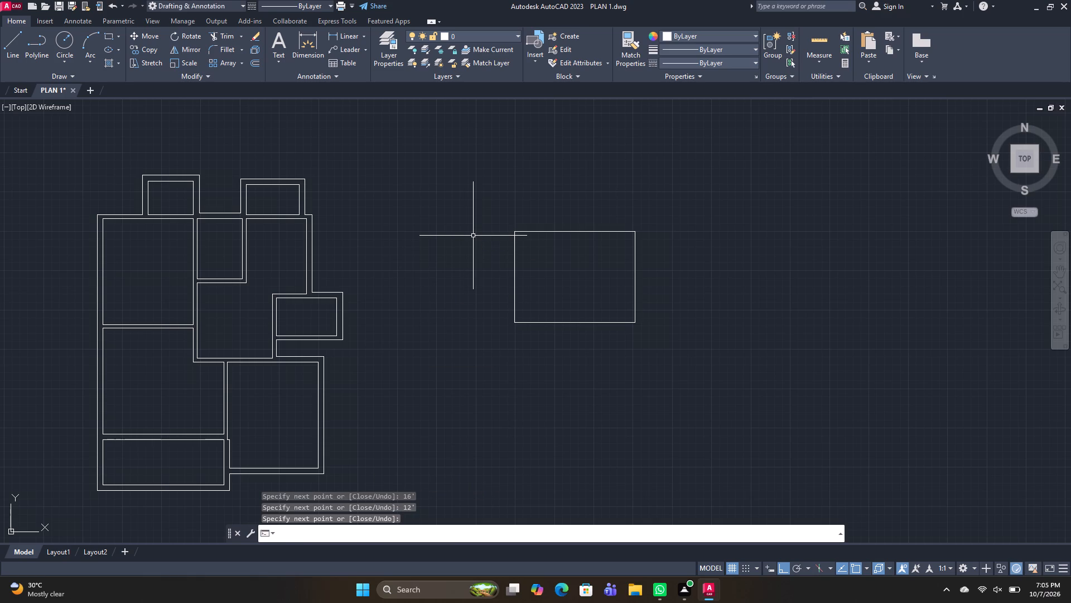
Offset the east and south sides of the 16' by 12' room outward by 6".
text(O)
key(space)
text(6")
key(Return)
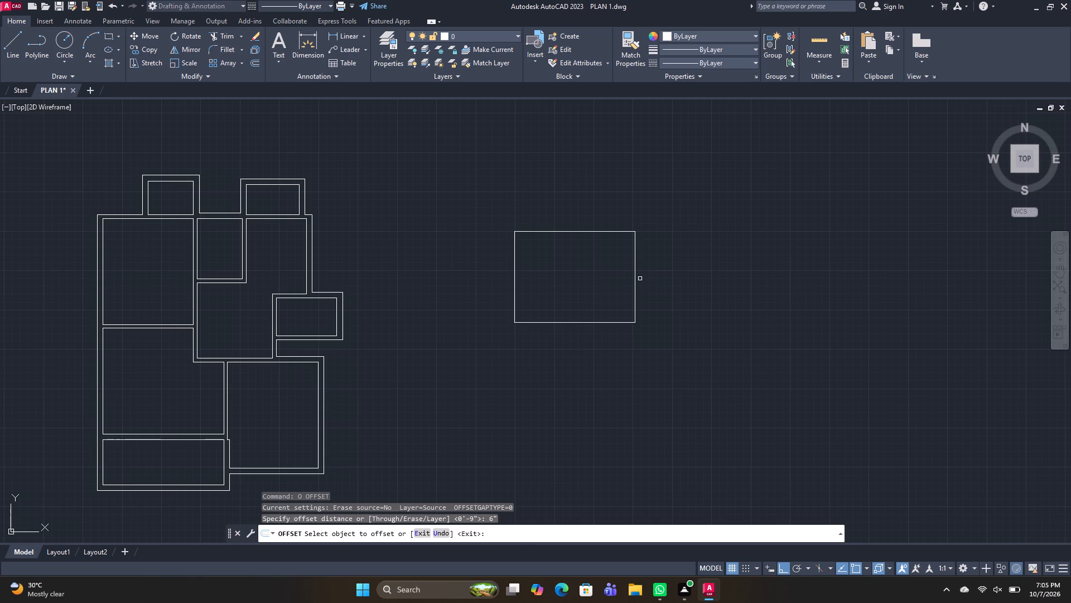
click(636, 280)
click(689, 289)
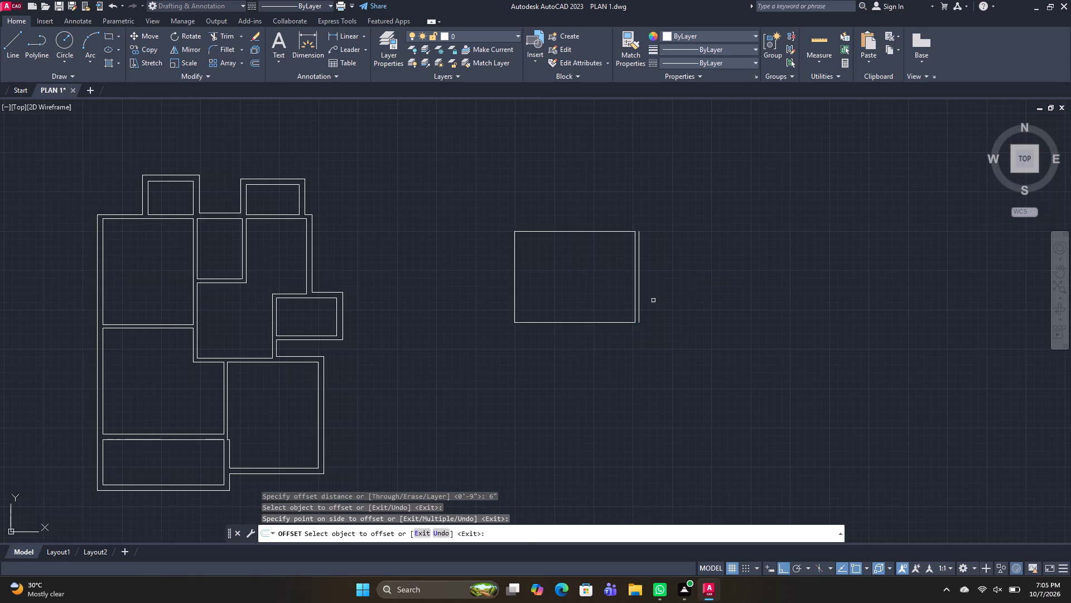
drag(605, 324, 610, 363)
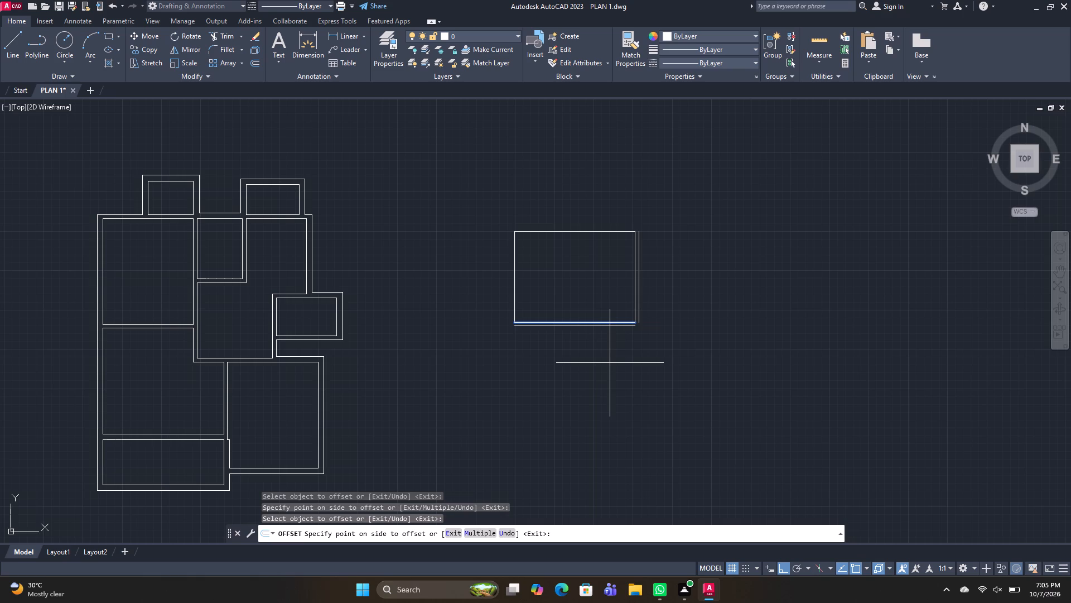
click(592, 409)
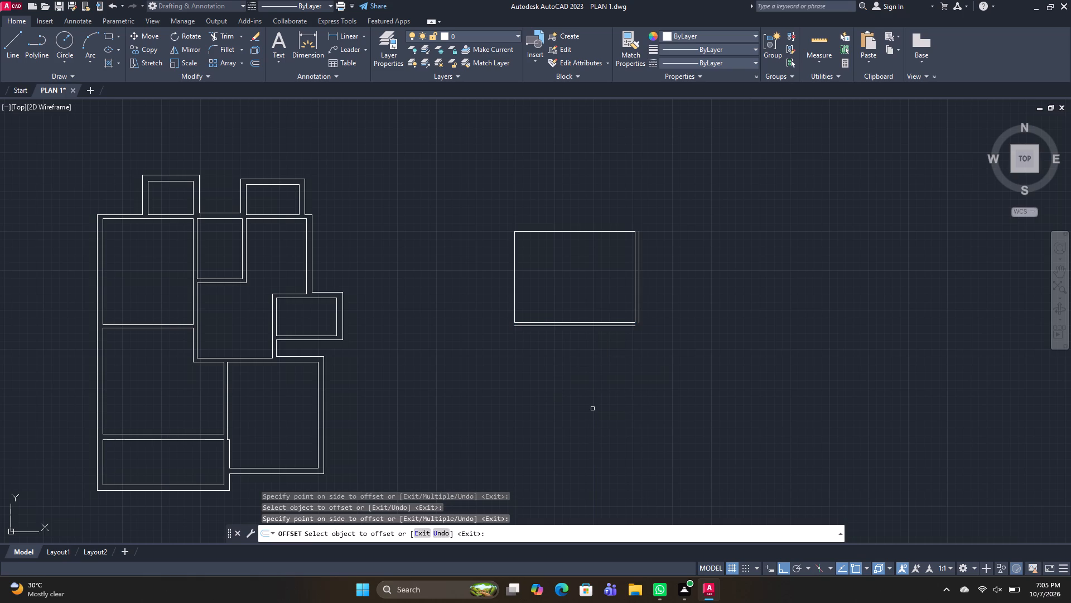
key(space)
Draw a 12' by 12' room outline with lines from the upper end of the first room's offset east wall line.
text(L)
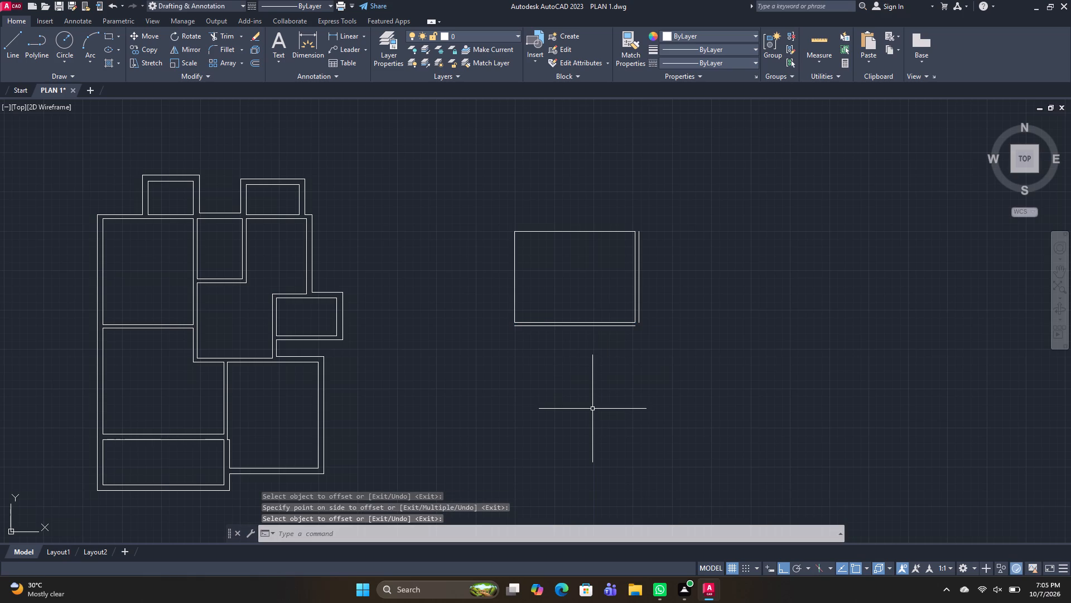
key(space)
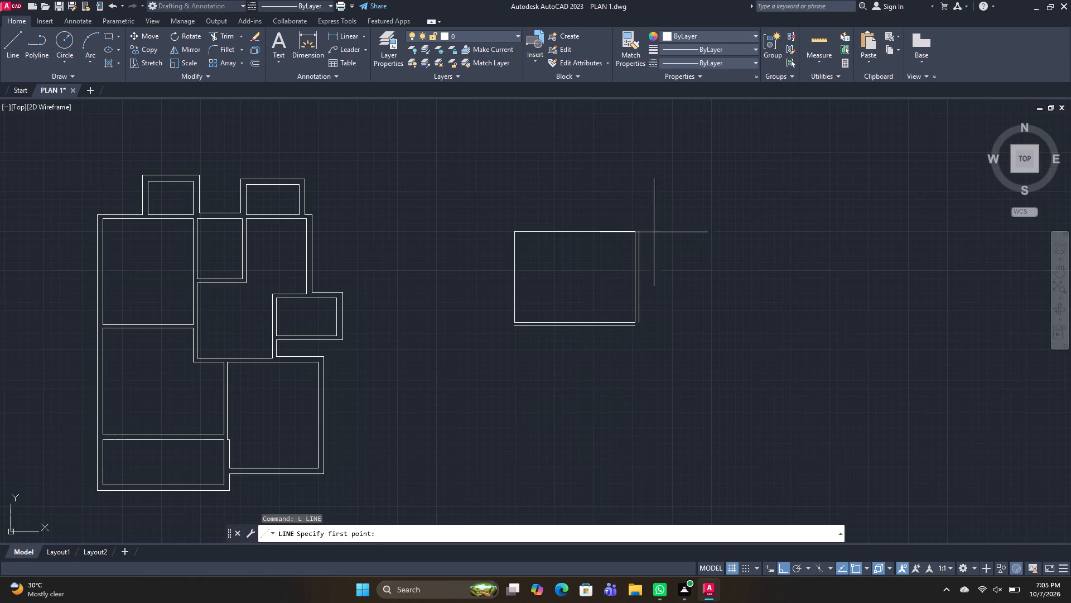
drag(641, 230, 809, 217)
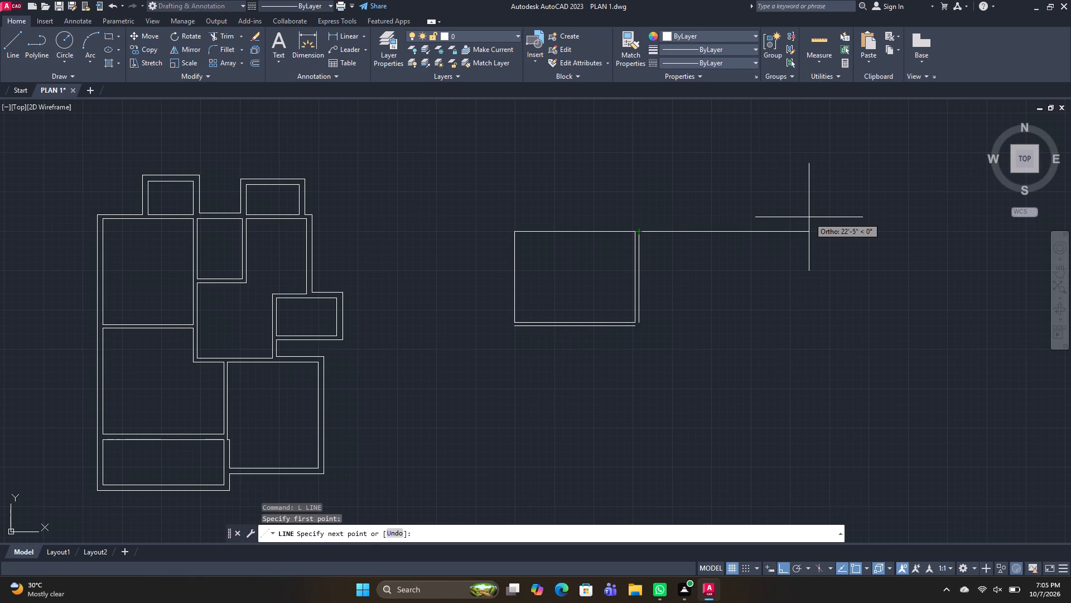
text(12')
key(Return)
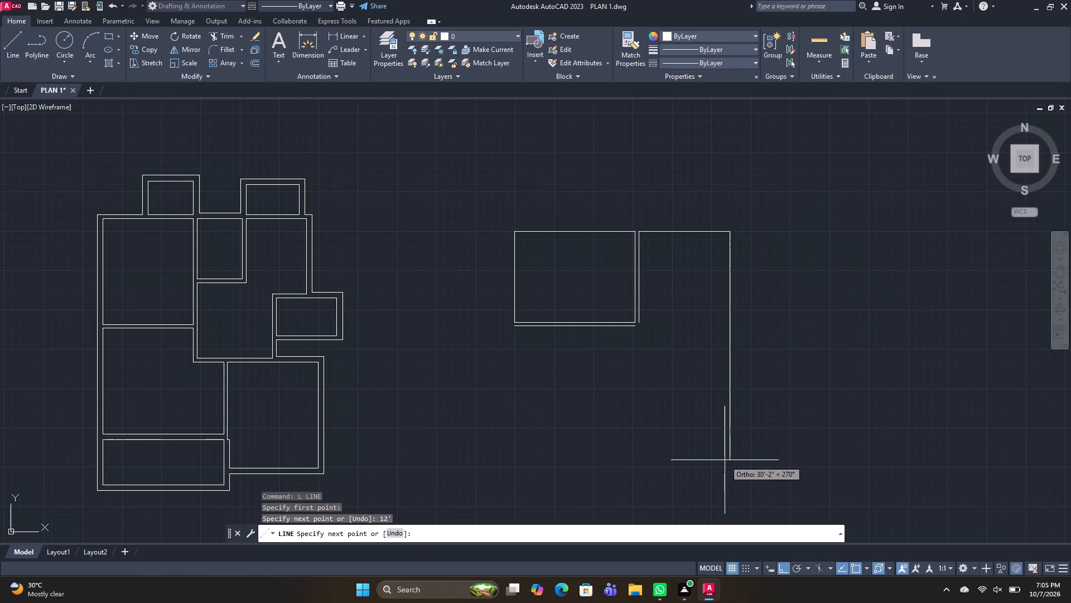
text(12')
key(Return)
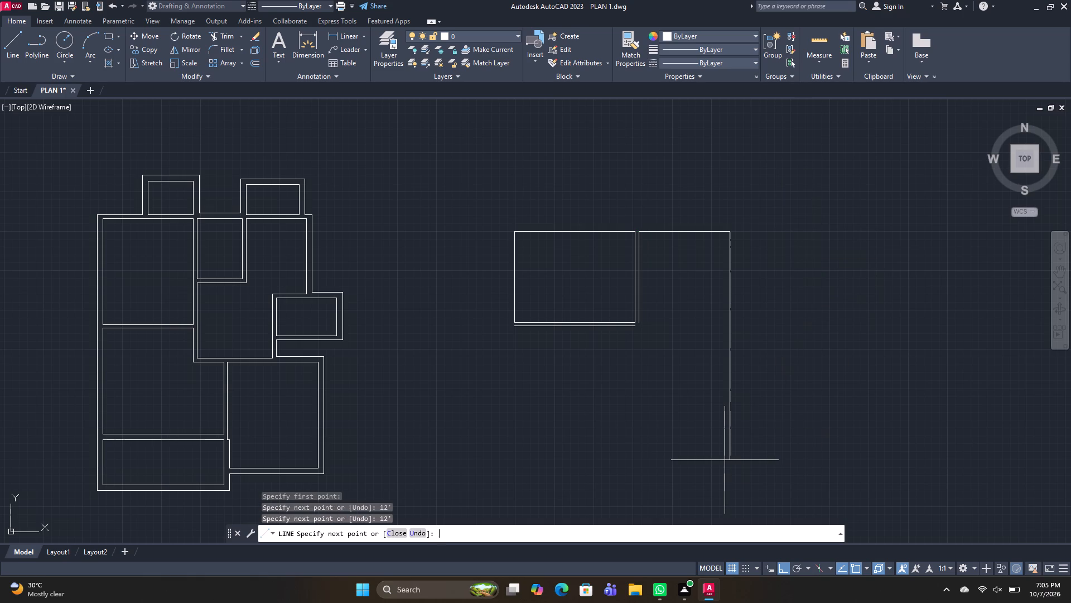
click(640, 323)
key(space)
Offset the east and south sides of the 12' by 12' room outward by 6".
text(O)
key(space)
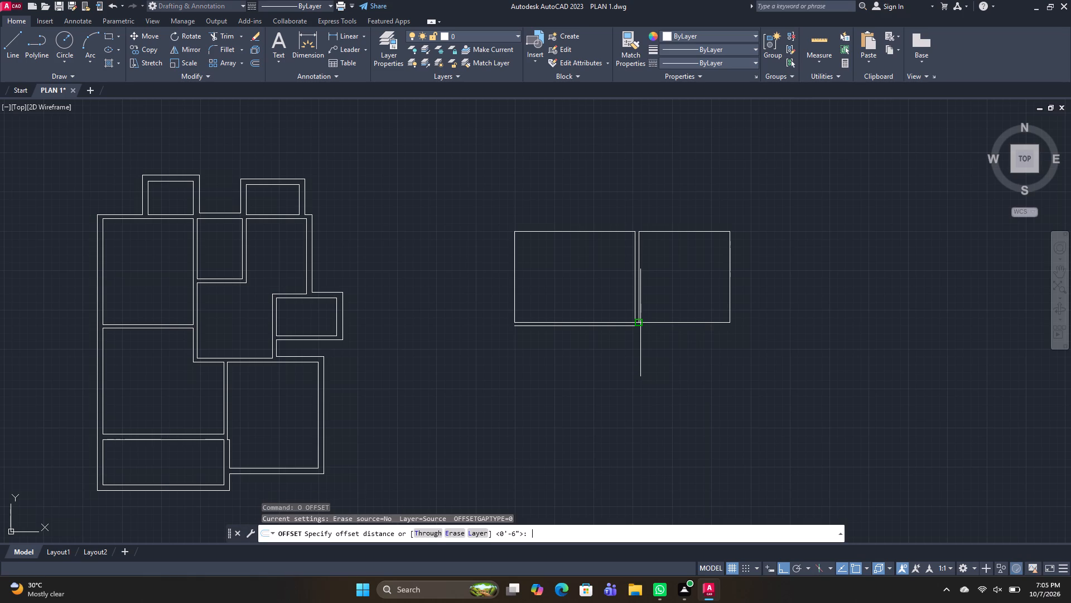
key(space)
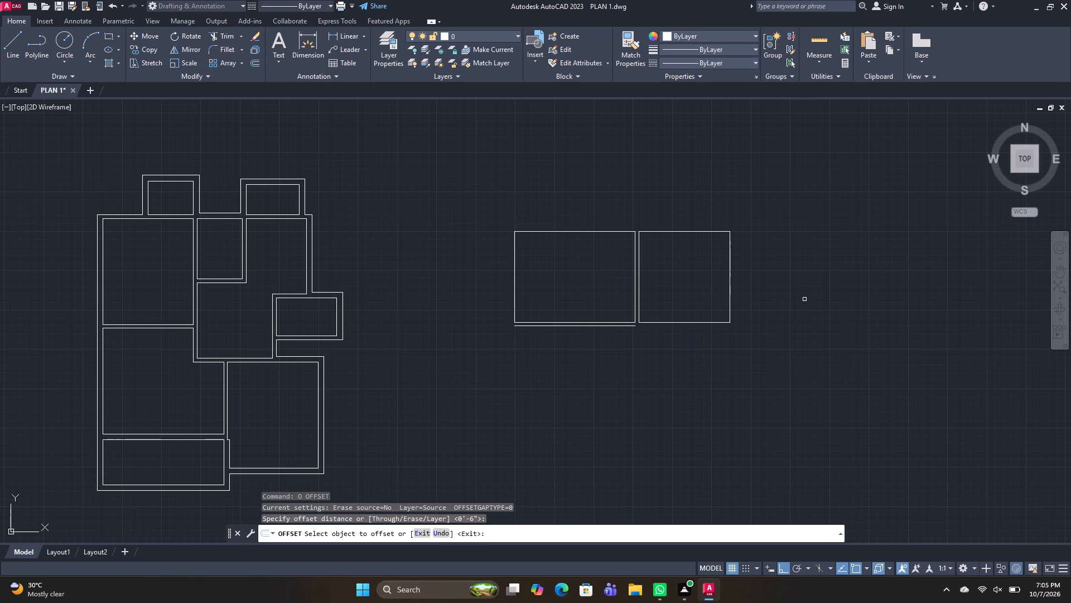
click(729, 292)
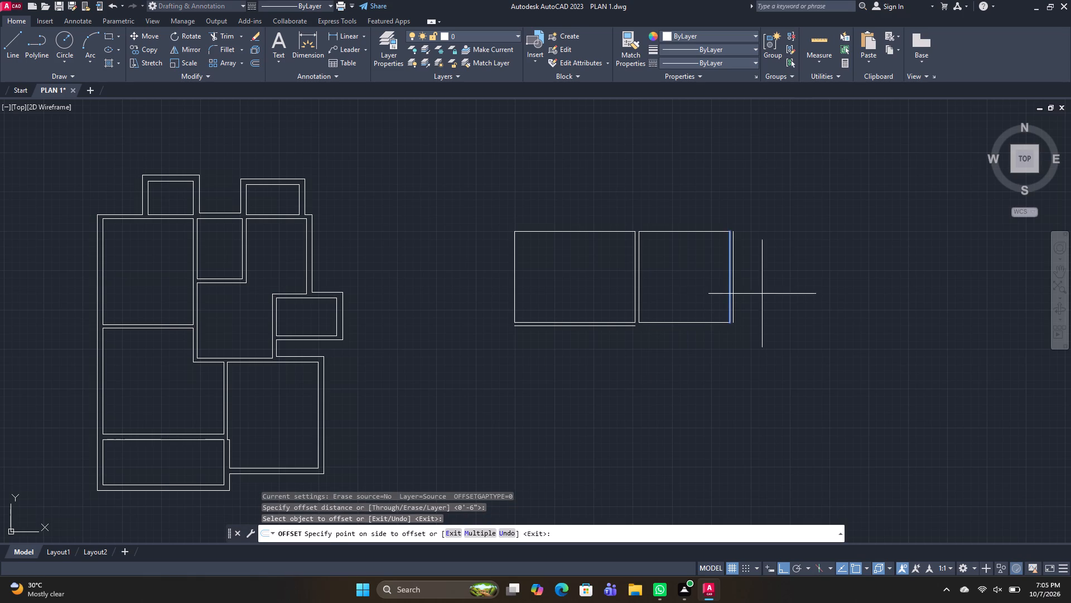
drag(777, 297, 711, 323)
drag(711, 323, 715, 378)
click(715, 378)
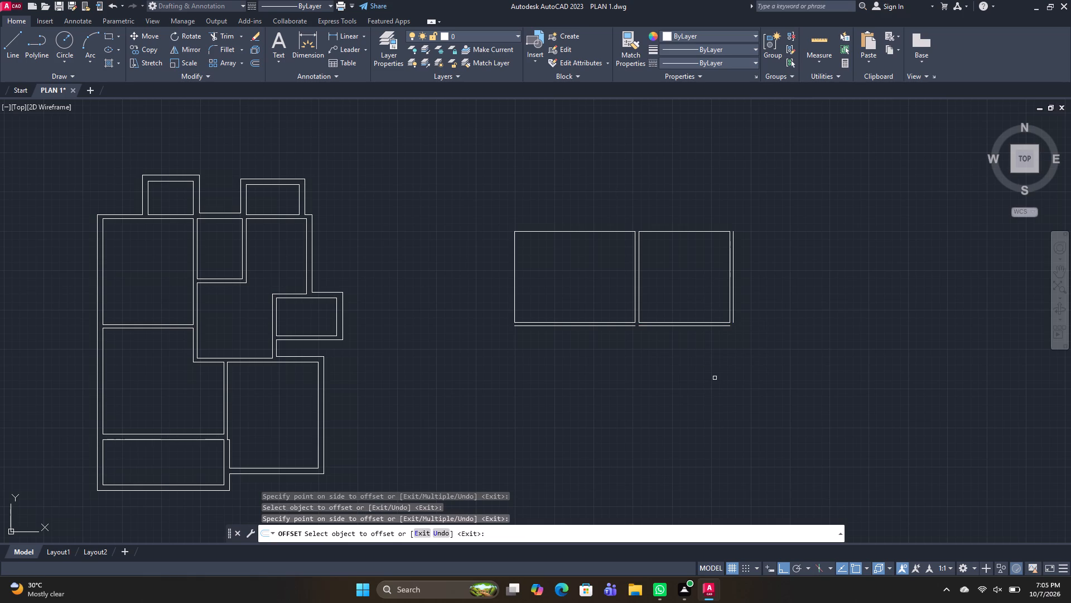
key(space)
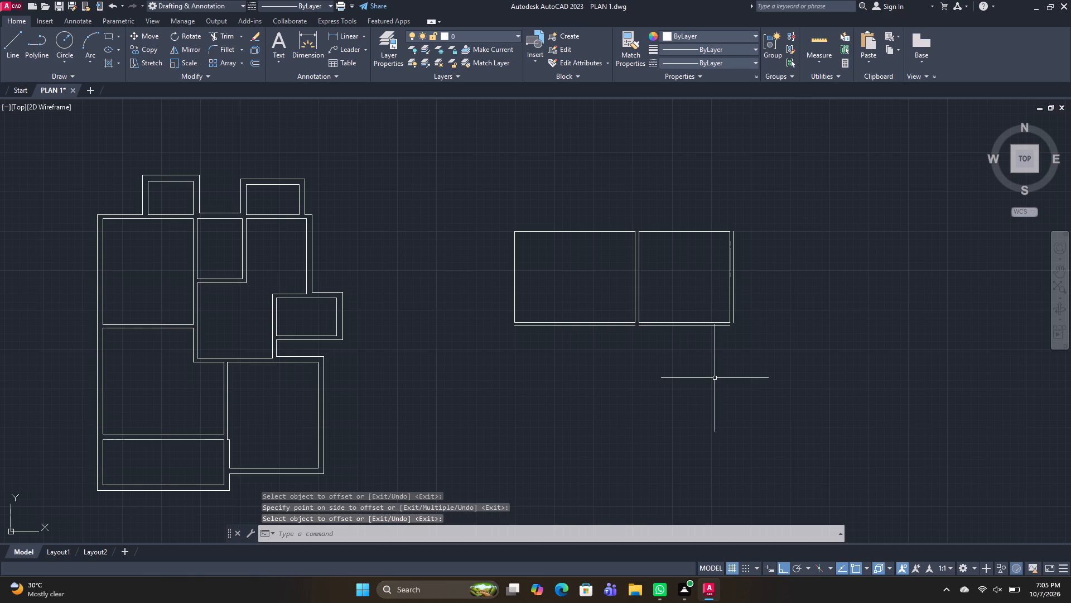
Draw an 8' wide by 12' deep room outline with lines from the upper end of the second room's offset east wall line.
text(L)
key(space)
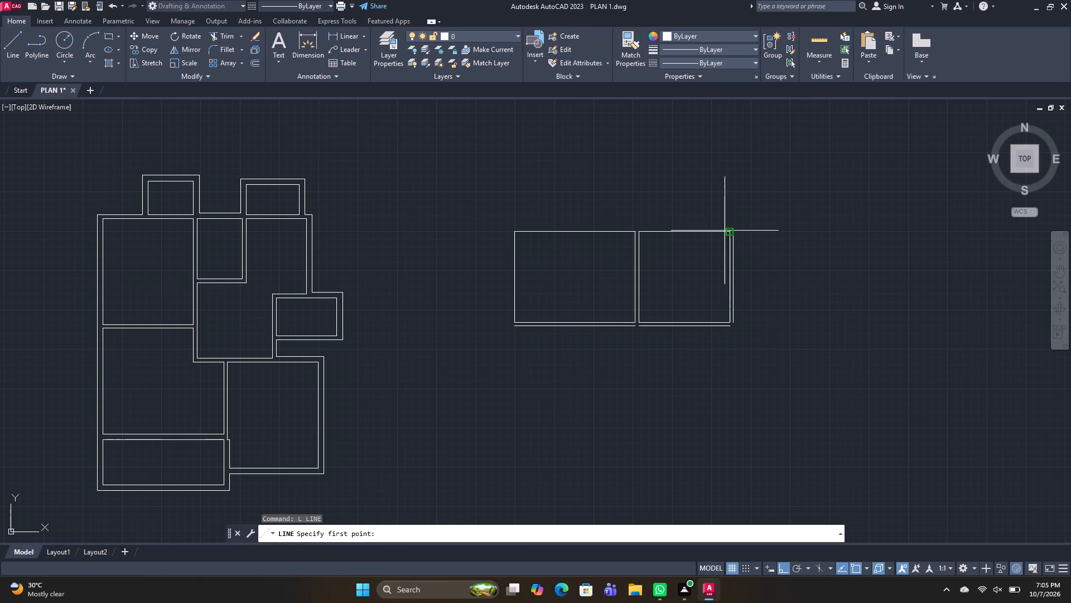
click(735, 229)
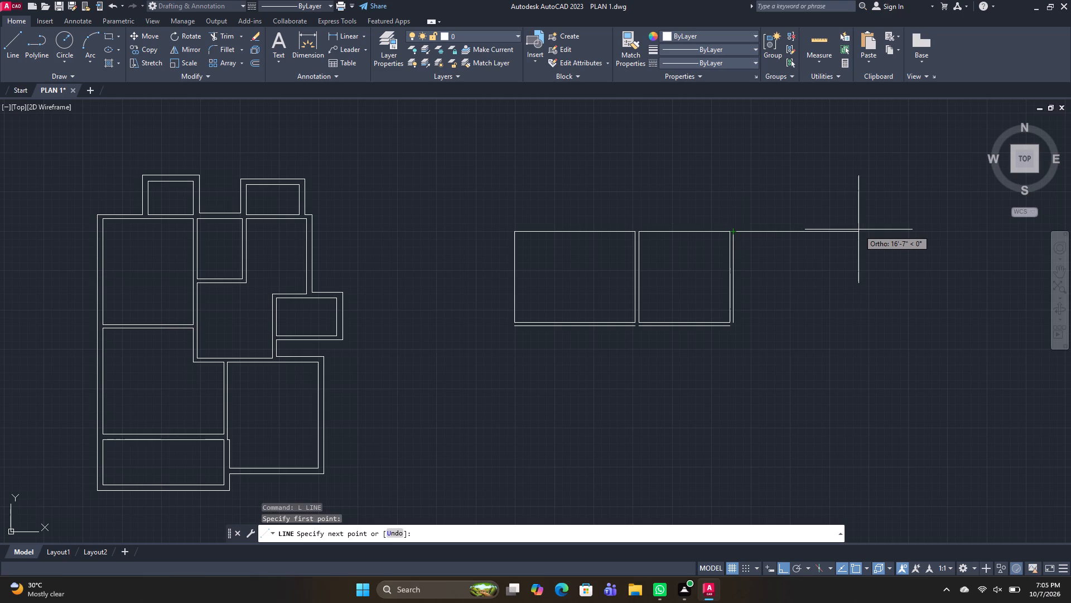
text(8')
key(Return)
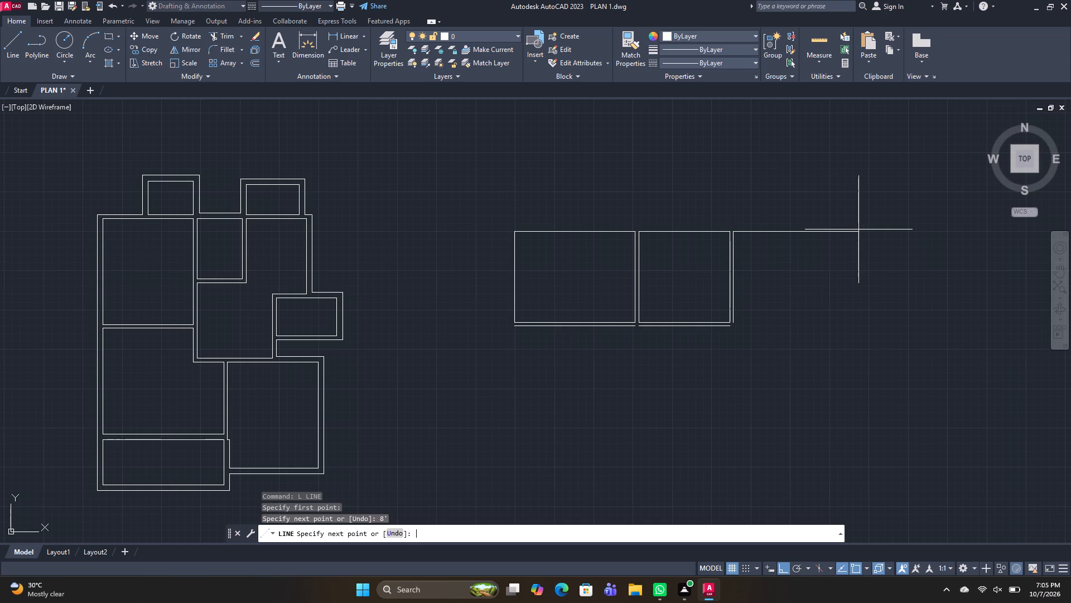
text(12')
key(Return)
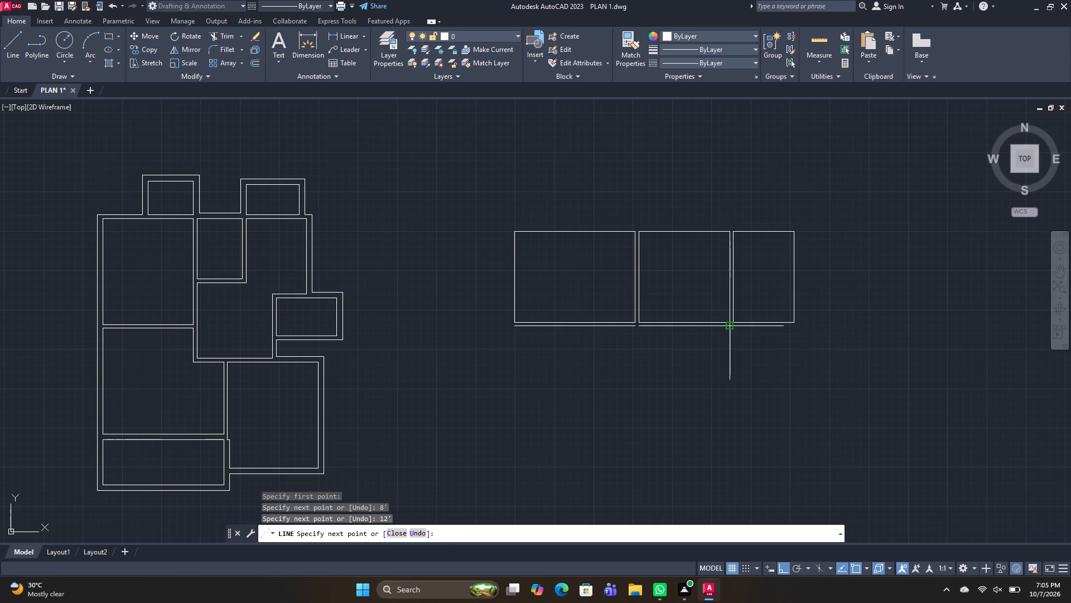
click(736, 320)
key(space)
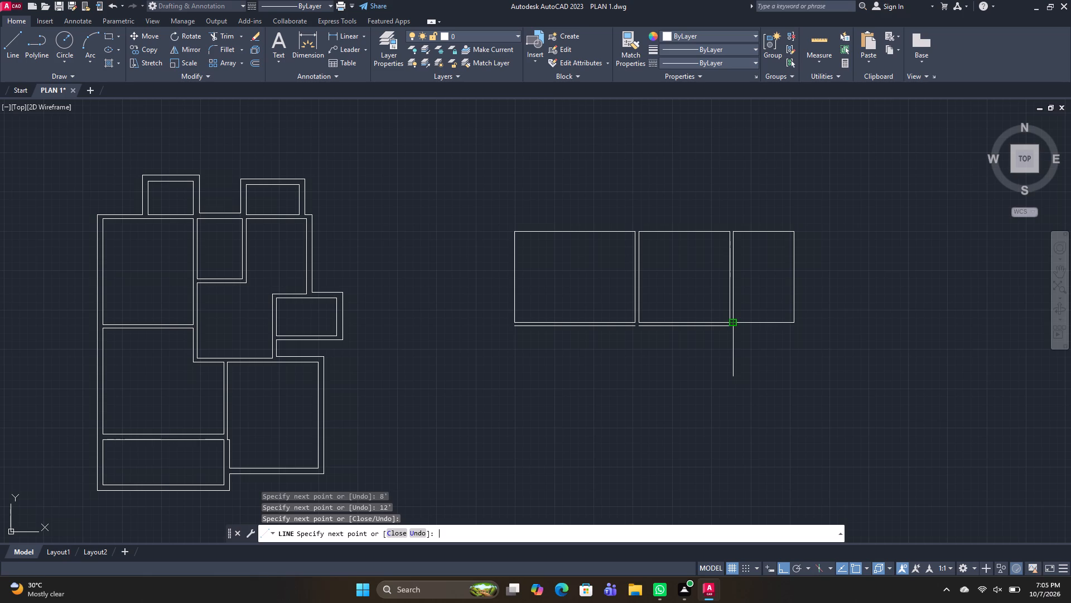
Offset the north side of the 8' by 12' room outward by 6".
text(O)
key(space)
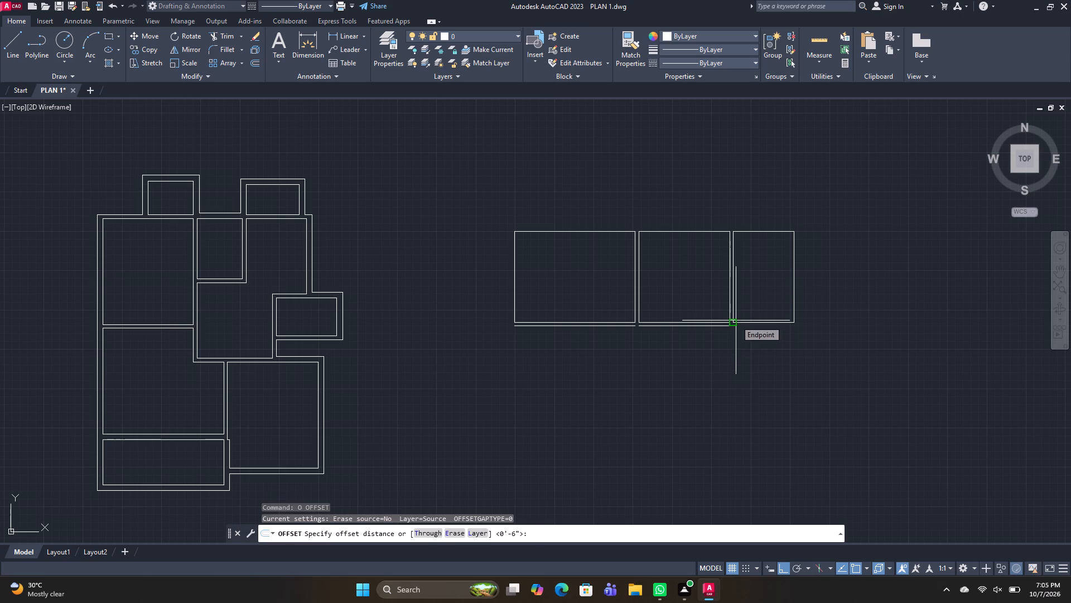
key(space)
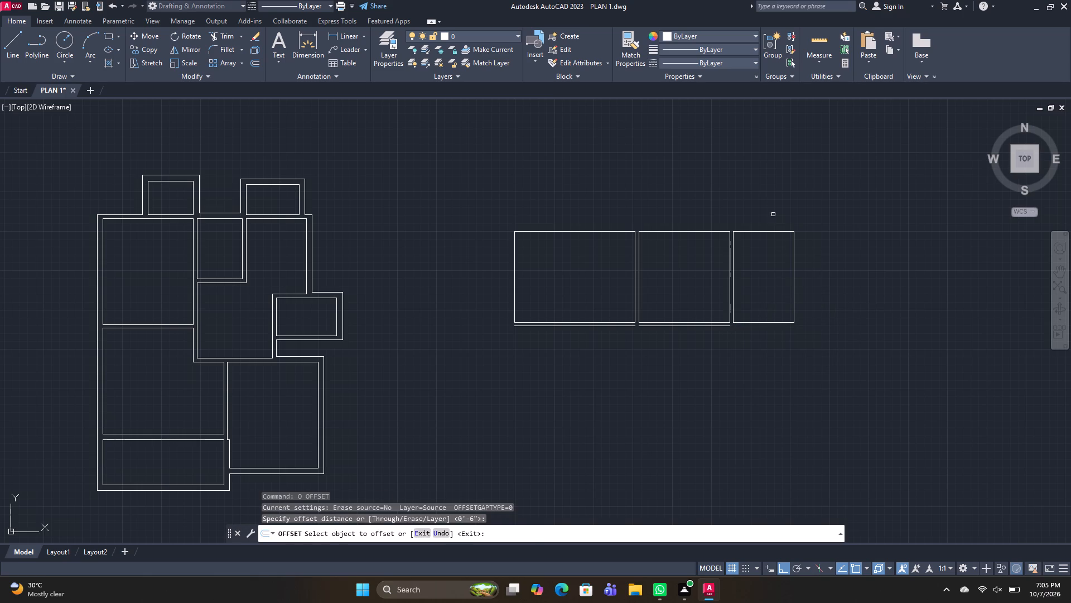
click(765, 232)
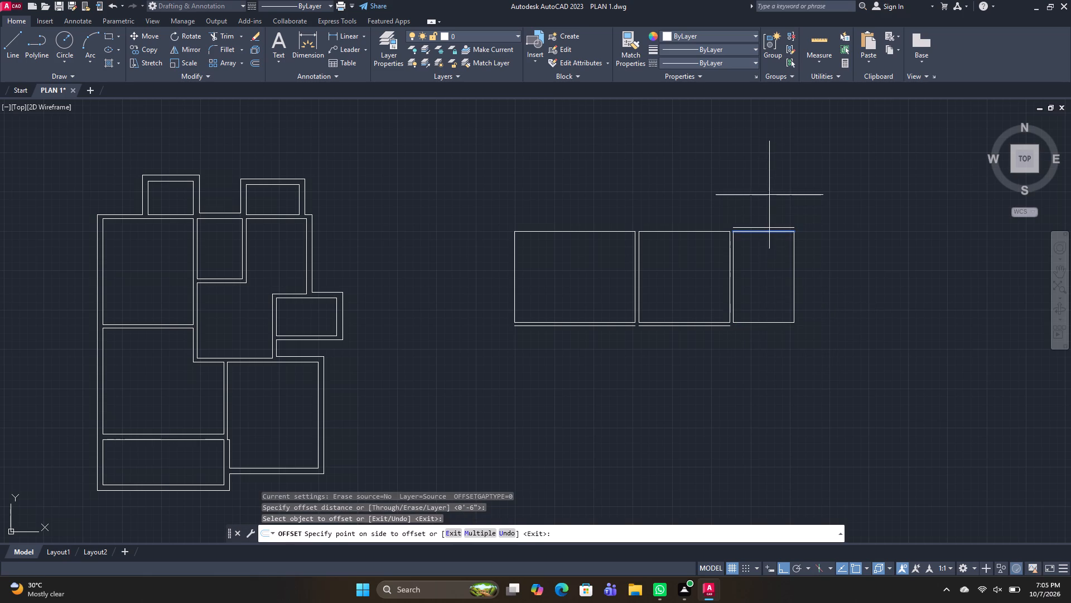
click(769, 195)
key(space)
Draw an 8' wide by 5' deep room outline with lines northward from the east end of the offset north wall line.
text(L)
key(space)
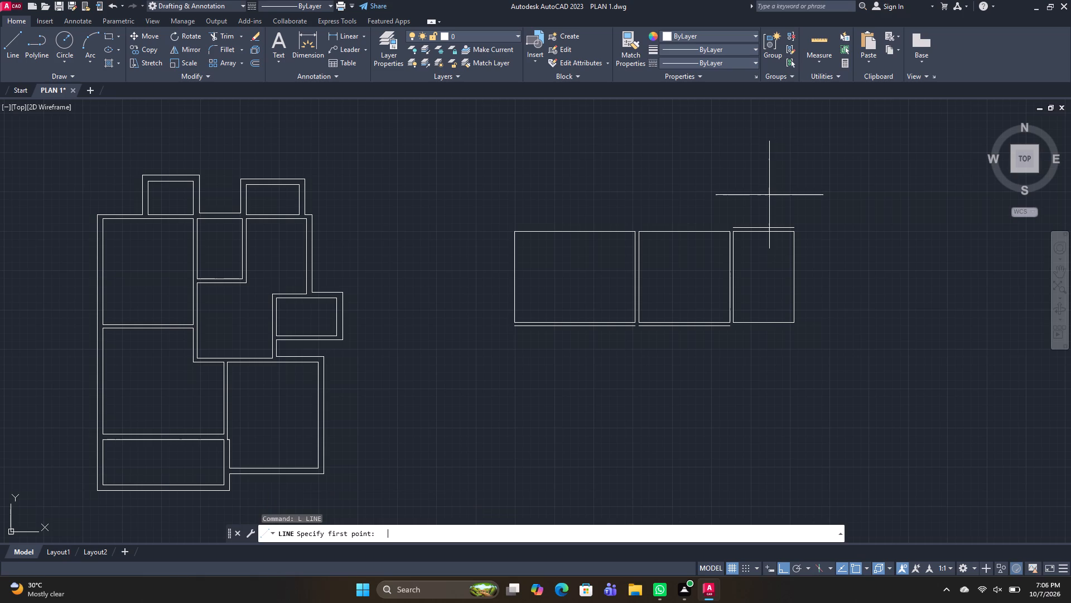
drag(794, 225, 793, 89)
text(5')
key(Return)
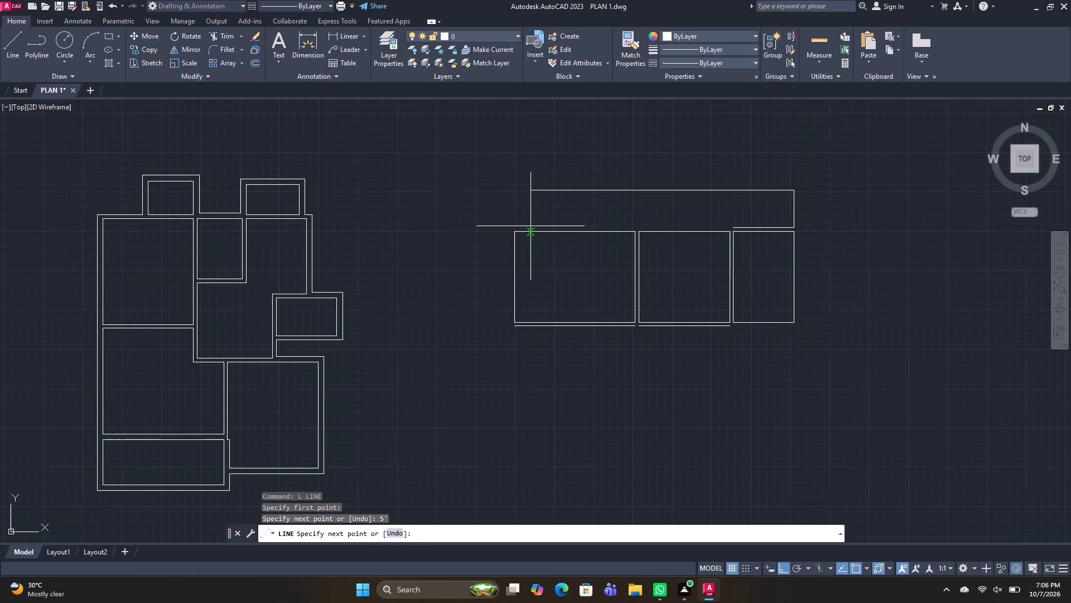
key(8)
key(apostrophe)
key(Return)
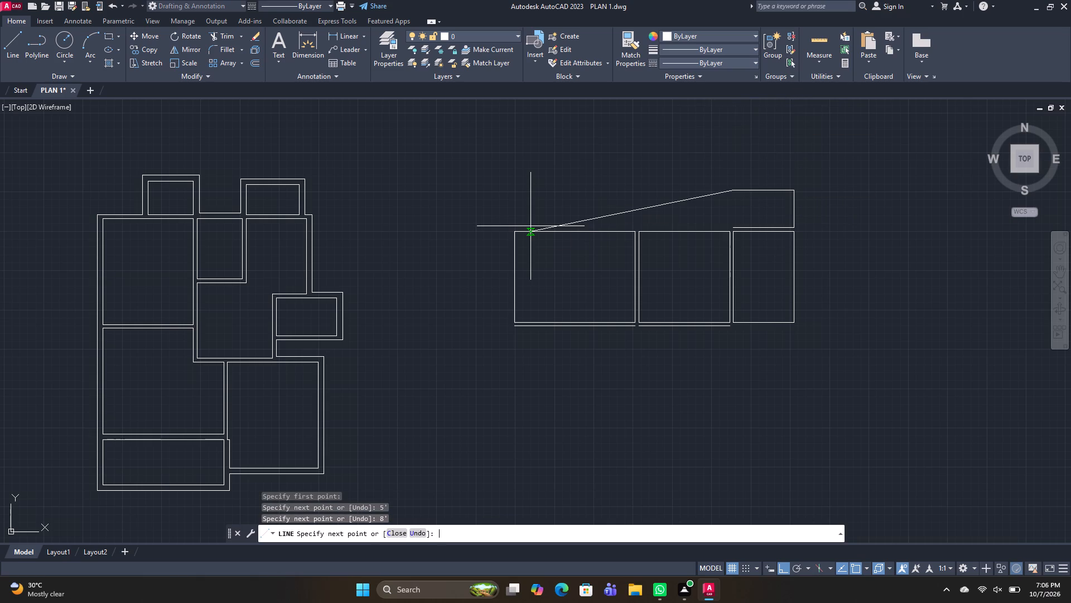
text(5')
key(Return)
key(space)
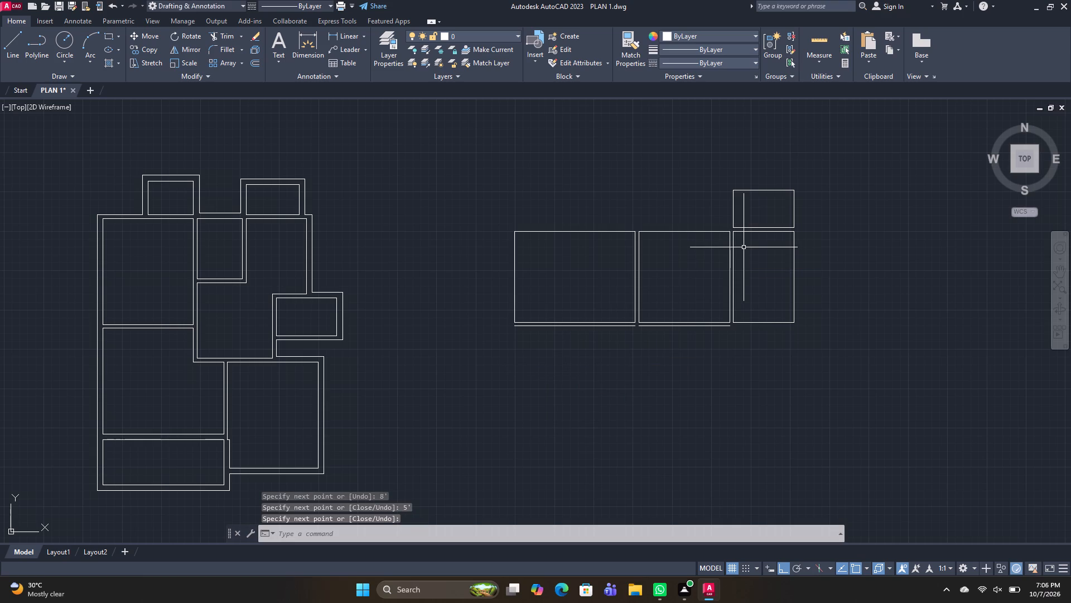
Offset the south side of the 8' by 12' room outward by 6".
text(O)
key(space)
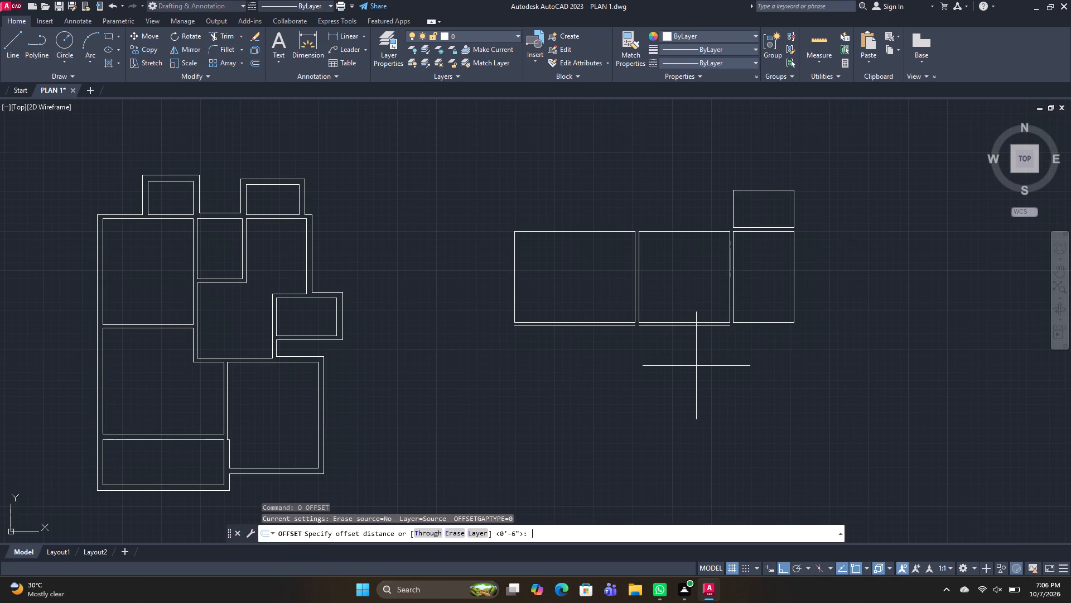
key(space)
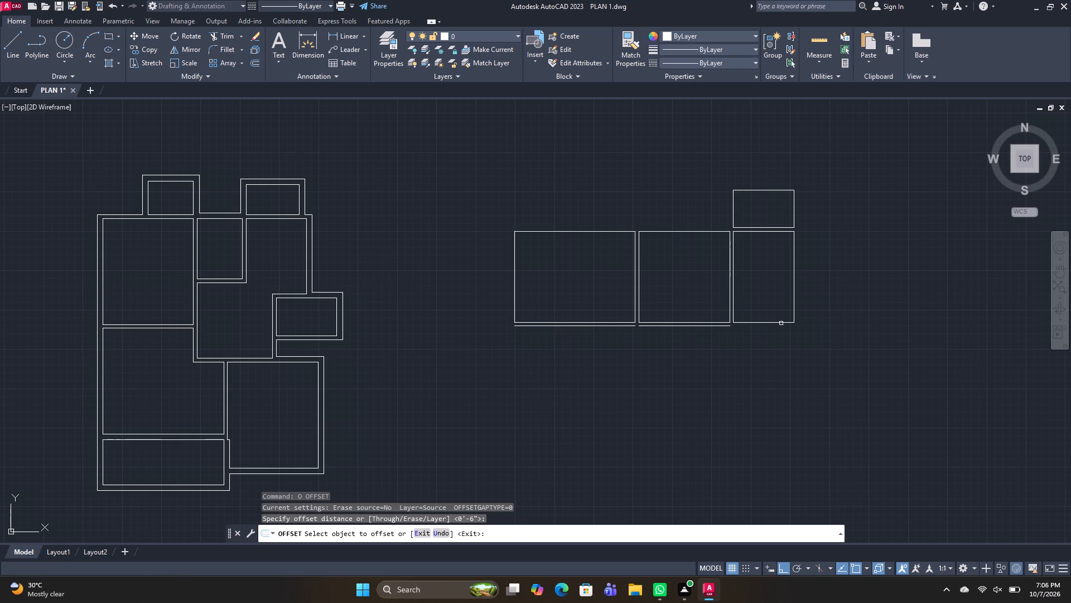
drag(781, 323, 774, 380)
click(774, 380)
key(space)
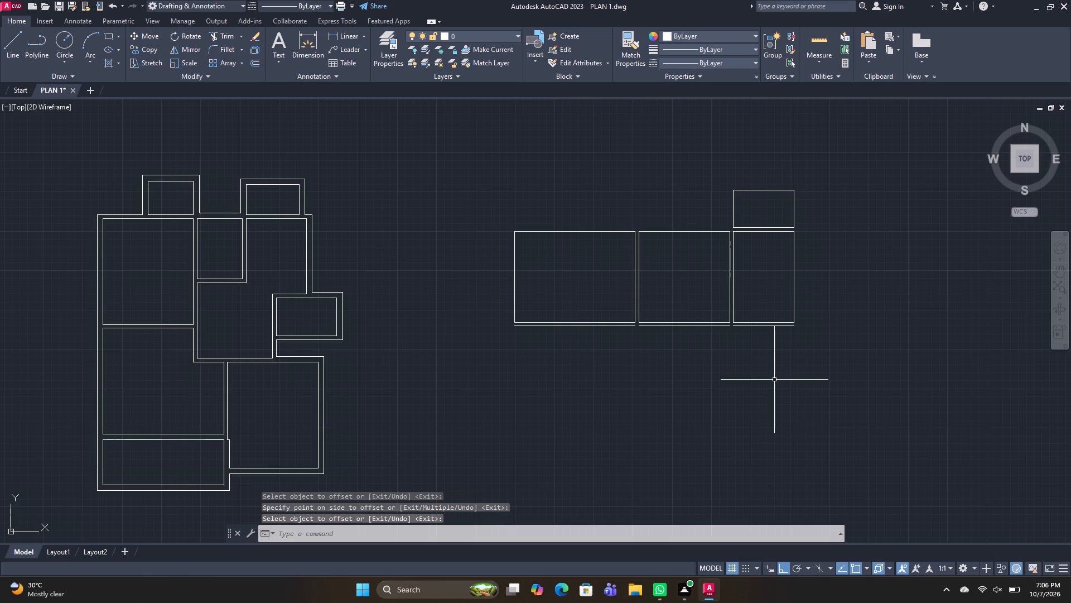
Draw an 8' wide by 5' deep room outline with lines southward from the east end of the offset south wall line.
text(L)
key(space)
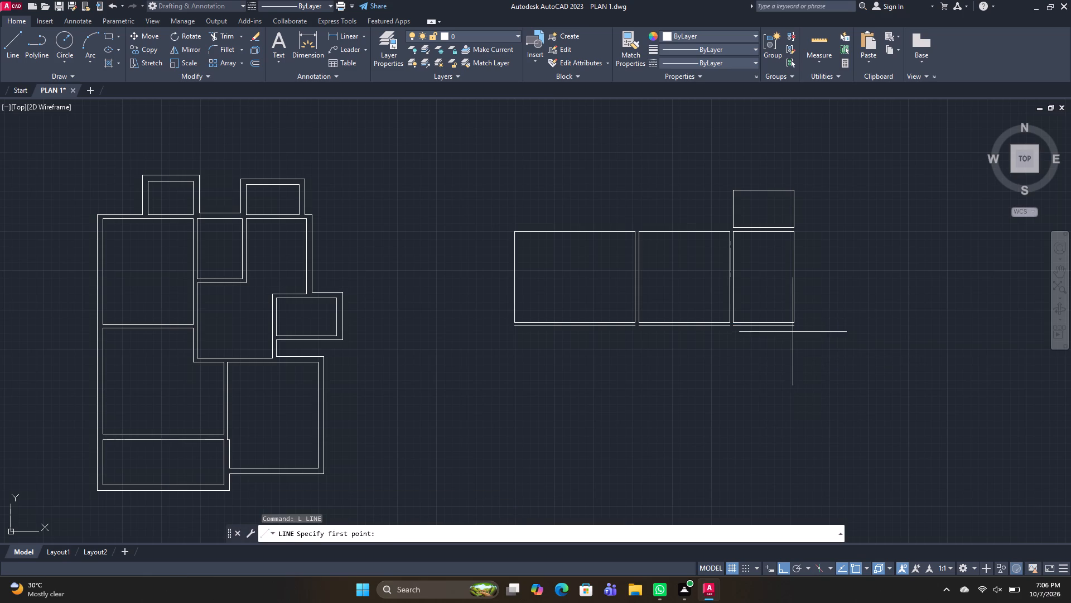
drag(794, 327, 804, 466)
text(5')
key(Return)
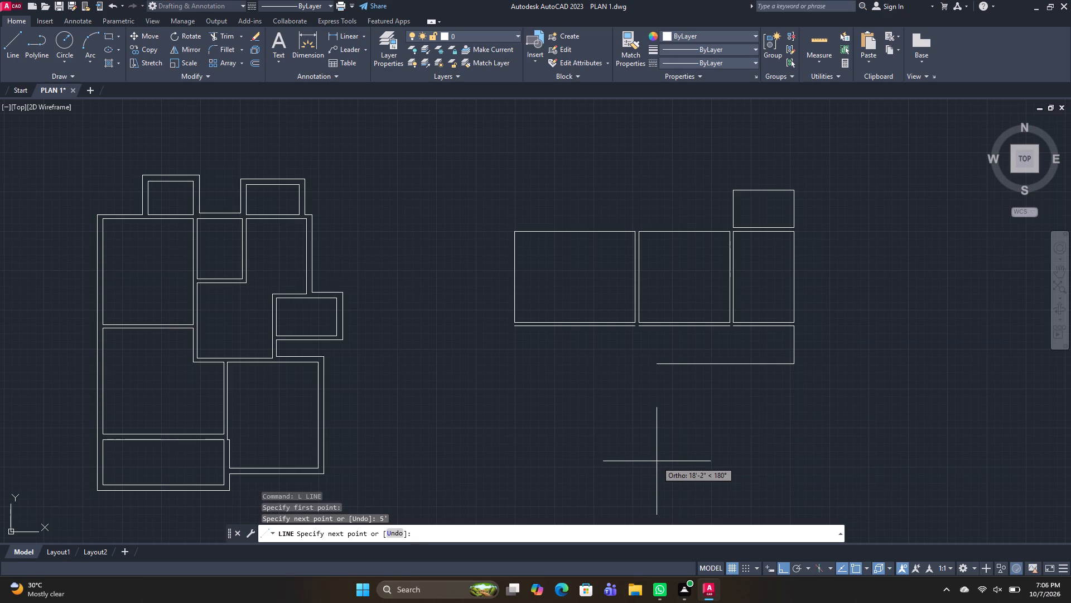
text(8')
key(Return)
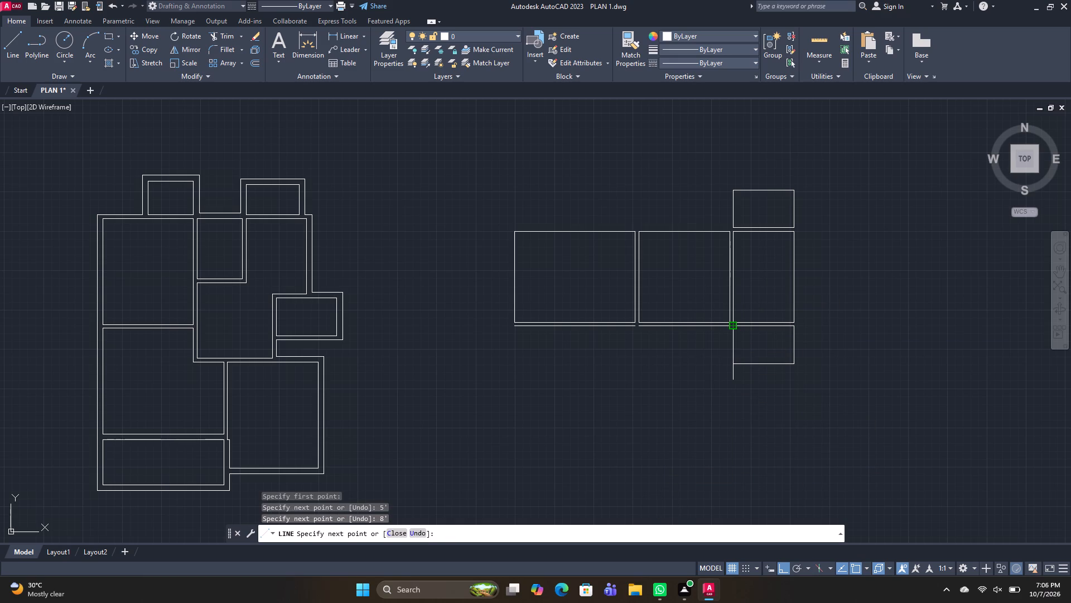
text(5')
key(Return)
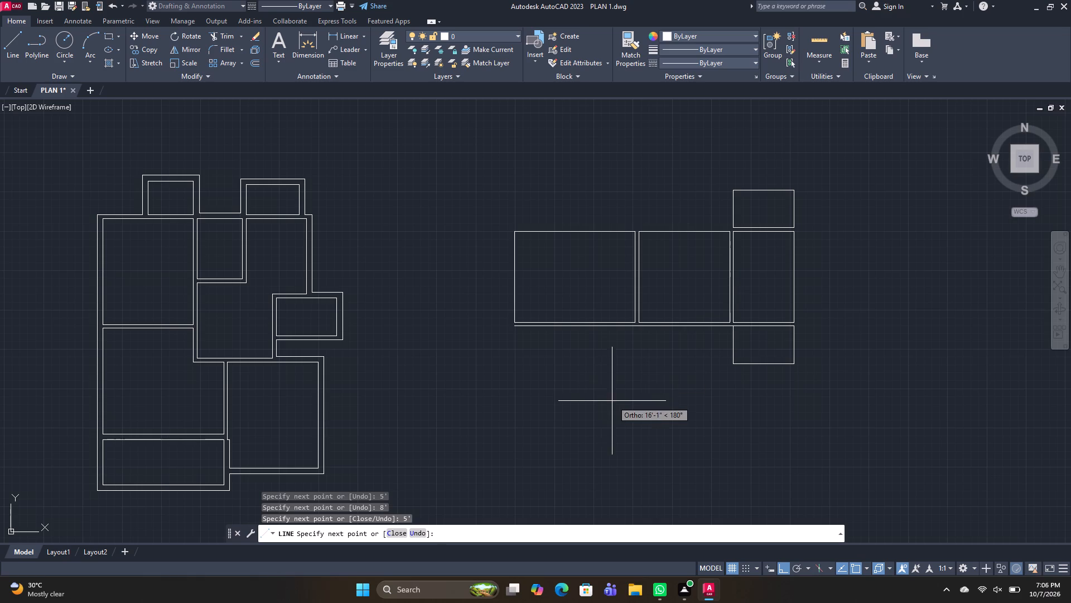
key(space)
Offset the south and west sides of the southern 8' by 5' room outward by 6".
text(O)
key(space)
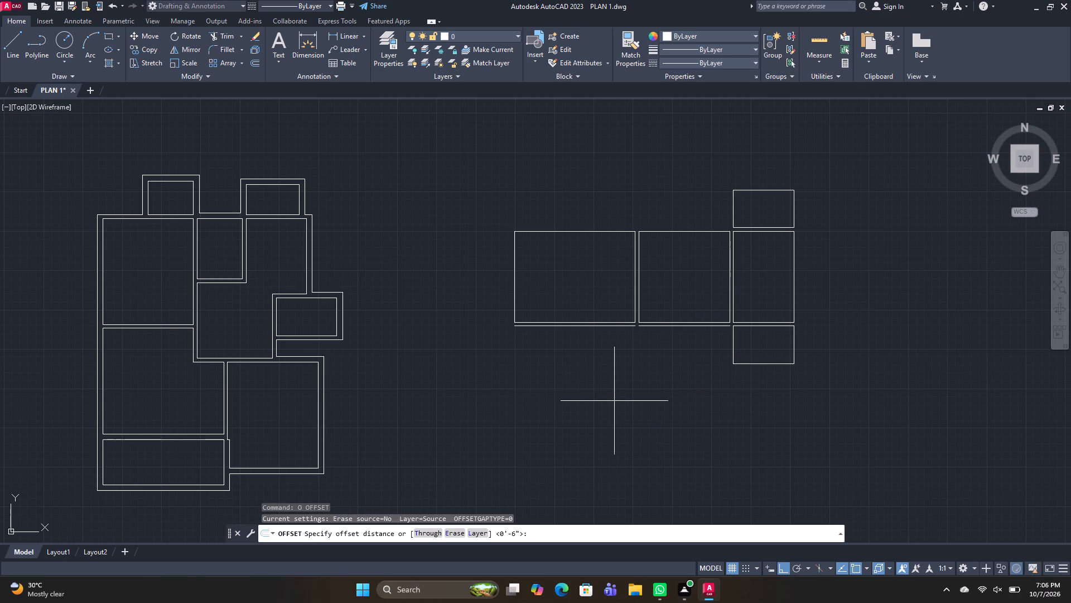
key(space)
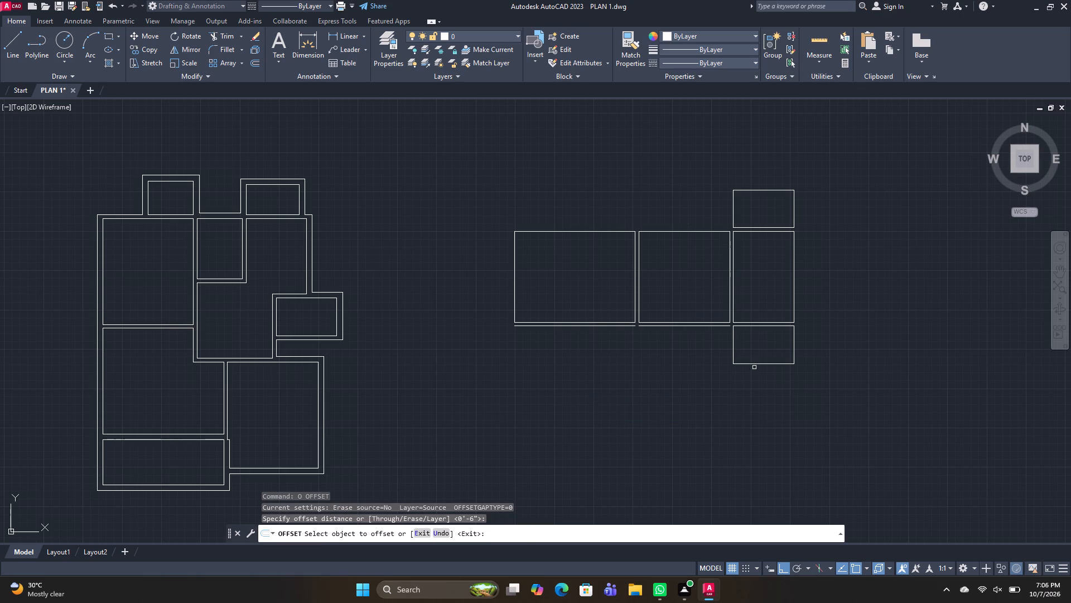
click(756, 365)
click(762, 414)
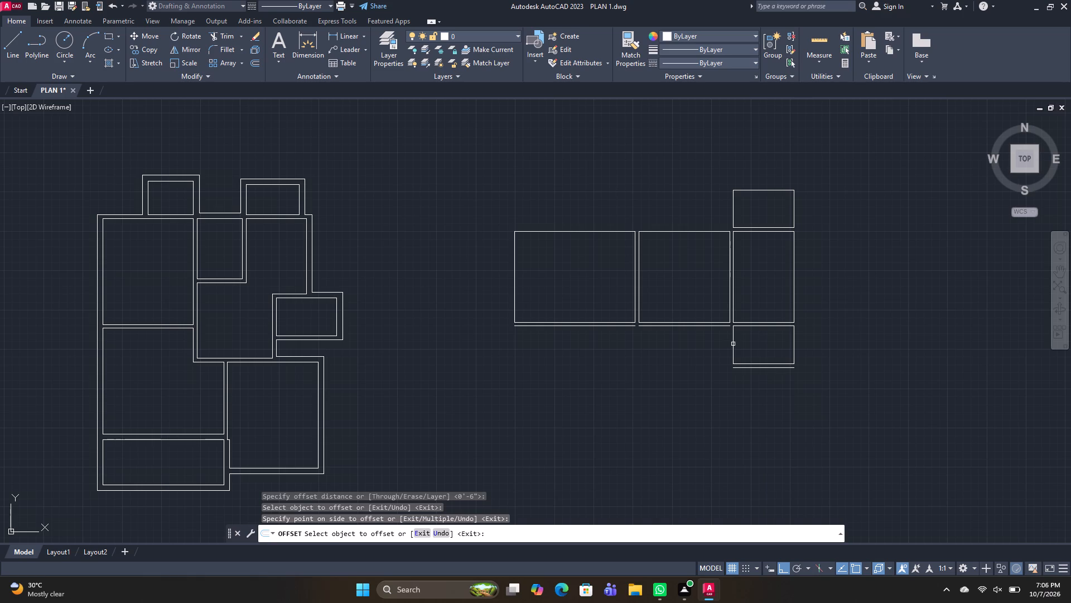
drag(733, 344, 675, 358)
click(675, 358)
key(space)
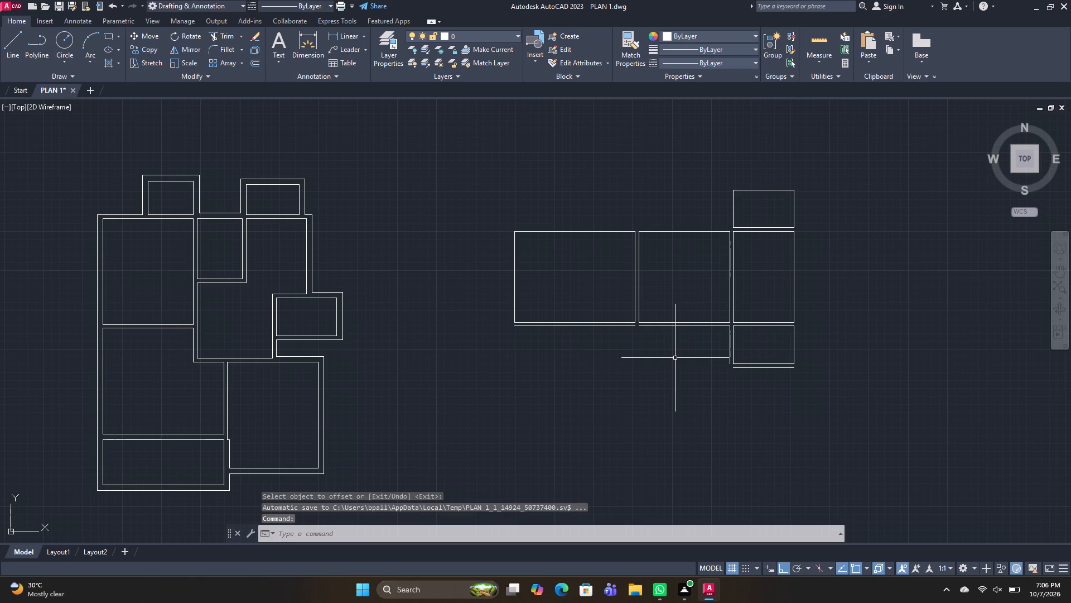
Draw a 12' wide by 14' deep room outline from the east end of the small room's offset south line, closing its north side at that line's west end.
text(L)
key(space)
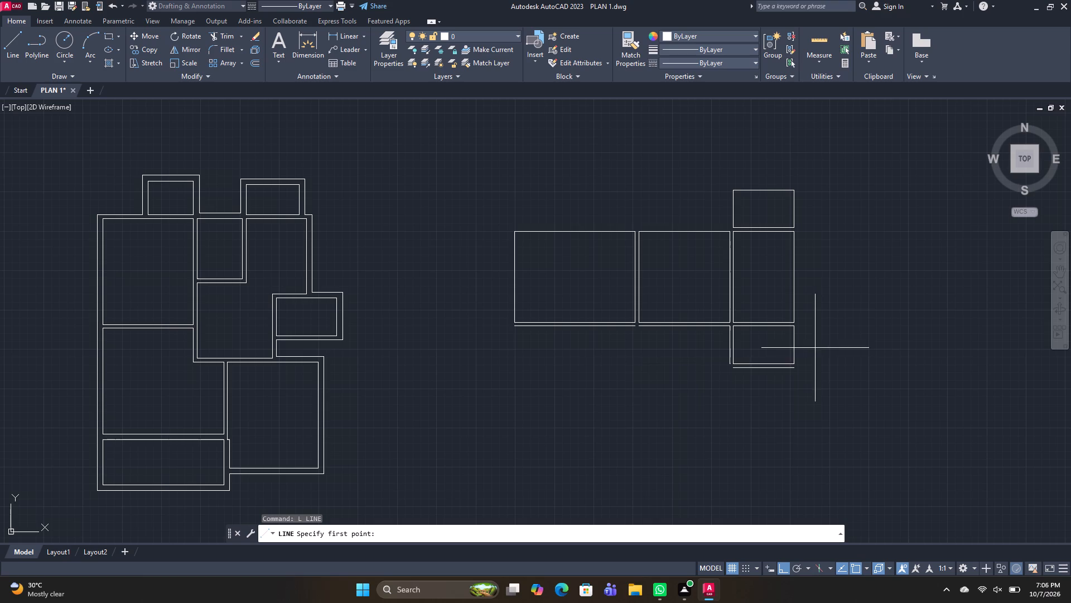
click(793, 367)
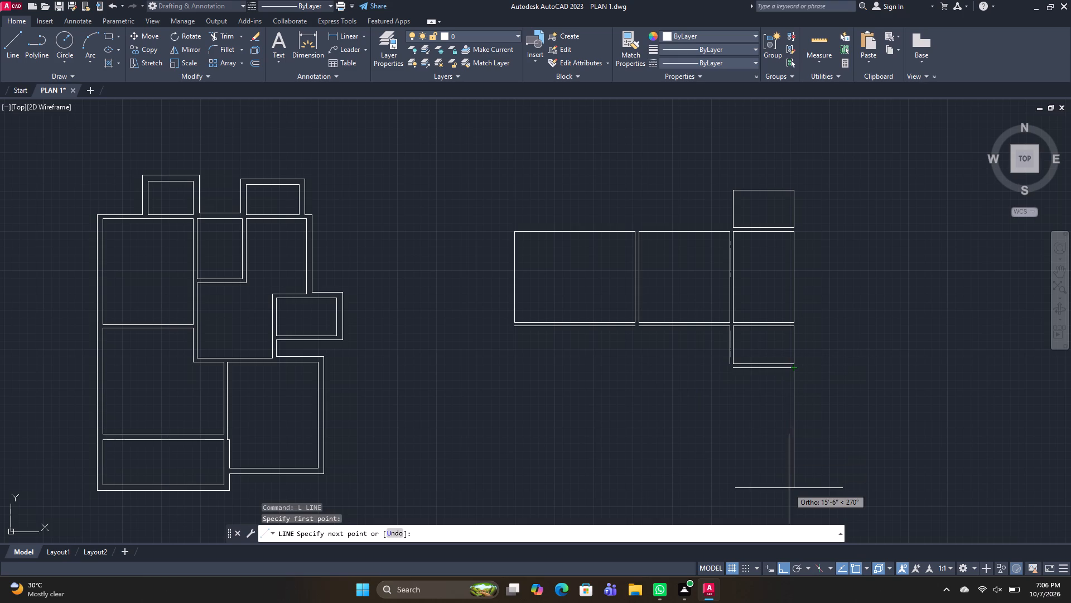
text(14')
key(Return)
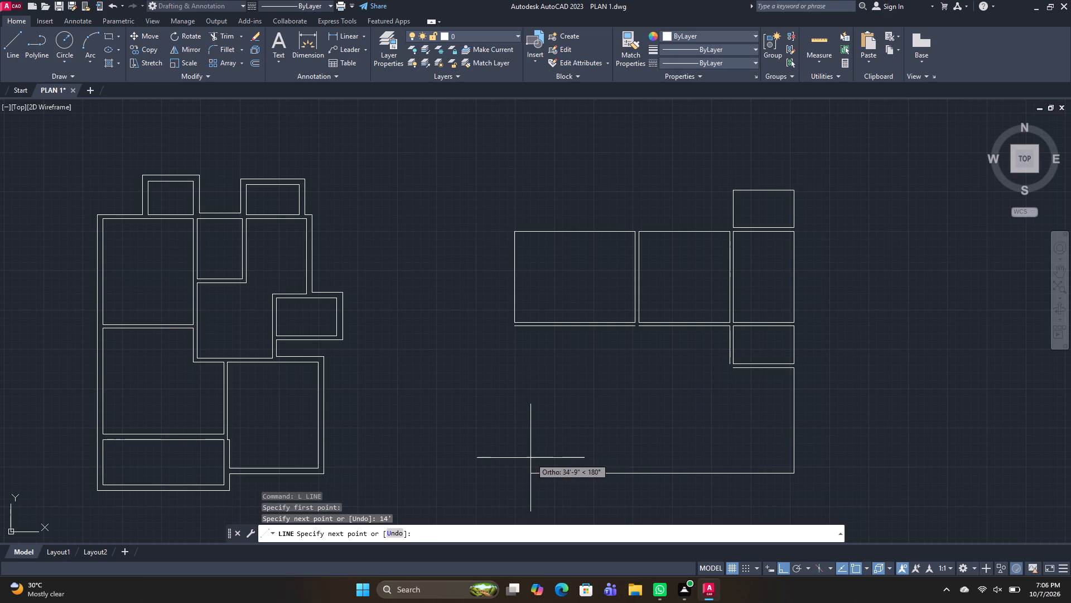
text(12')
key(Return)
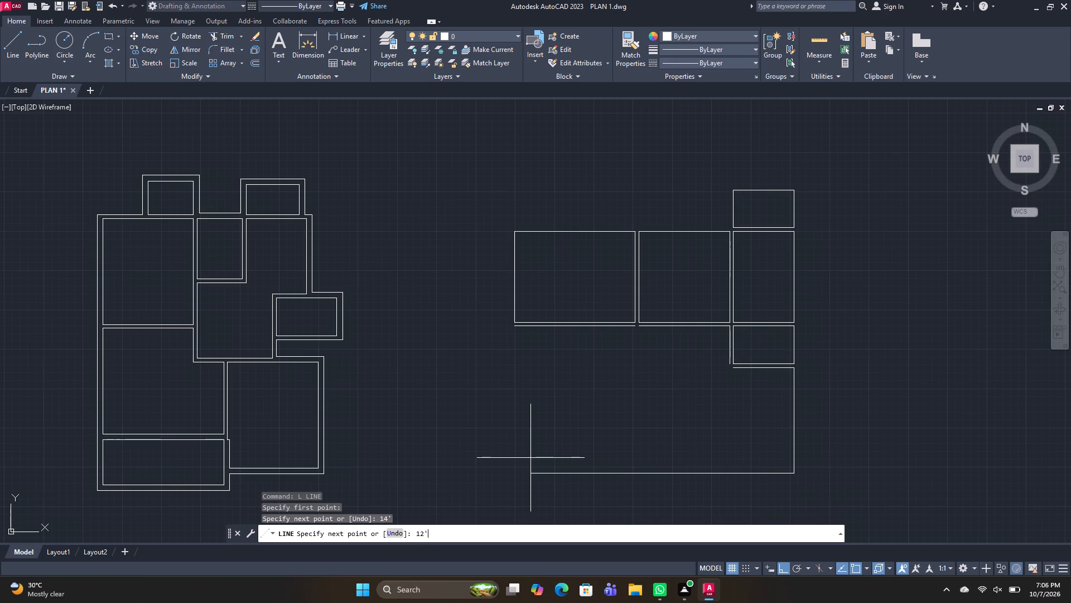
text(14')
key(Return)
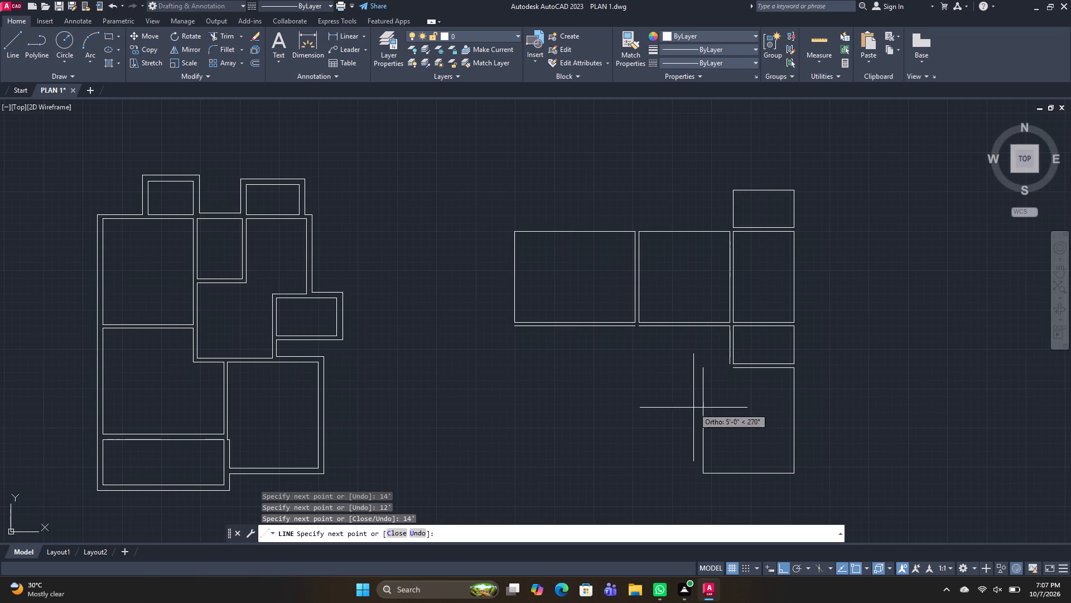
click(734, 371)
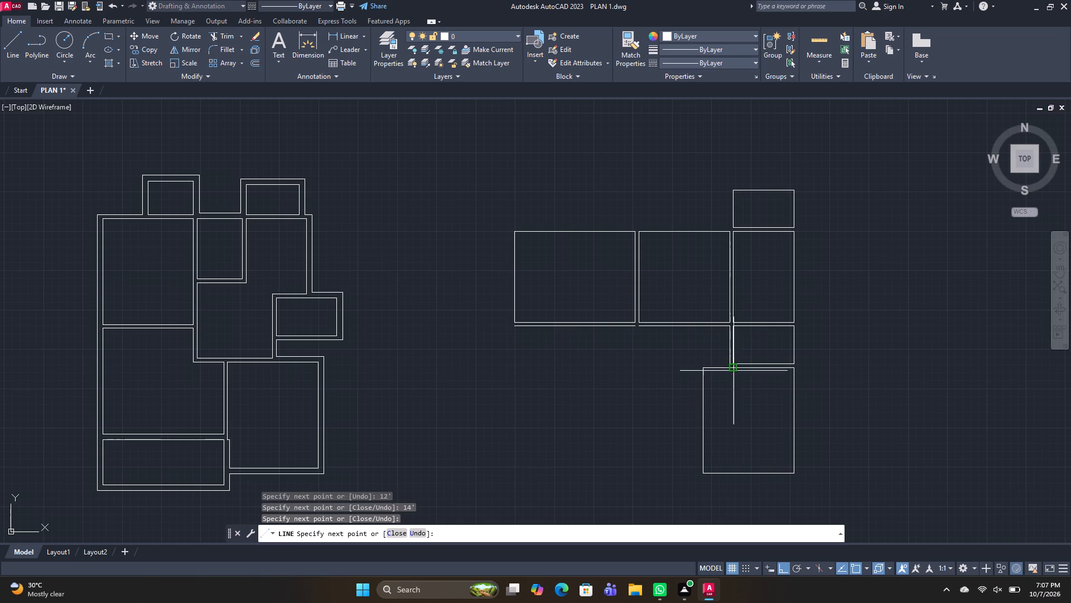
key(space)
Offset the south and west sides of the 12' by 14' room outward by 6".
text(O)
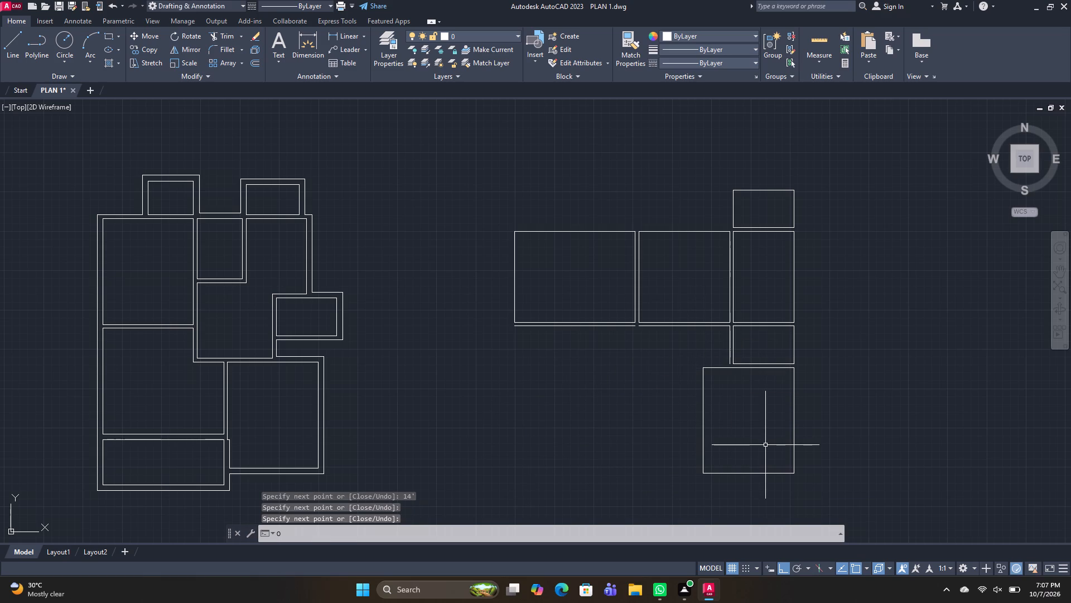
key(space)
key(space)
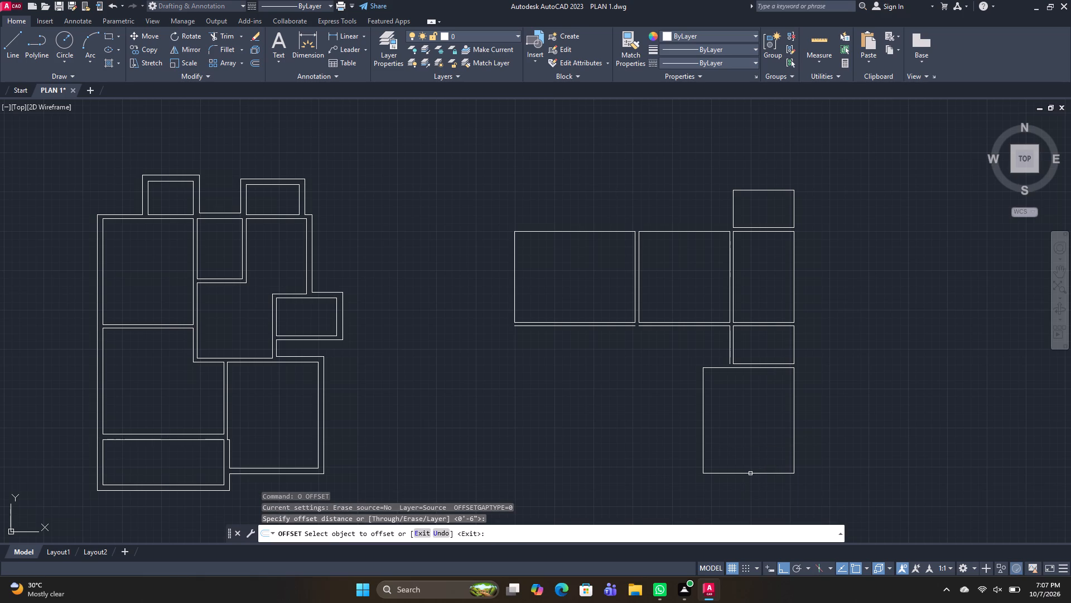
drag(750, 473, 741, 511)
click(741, 511)
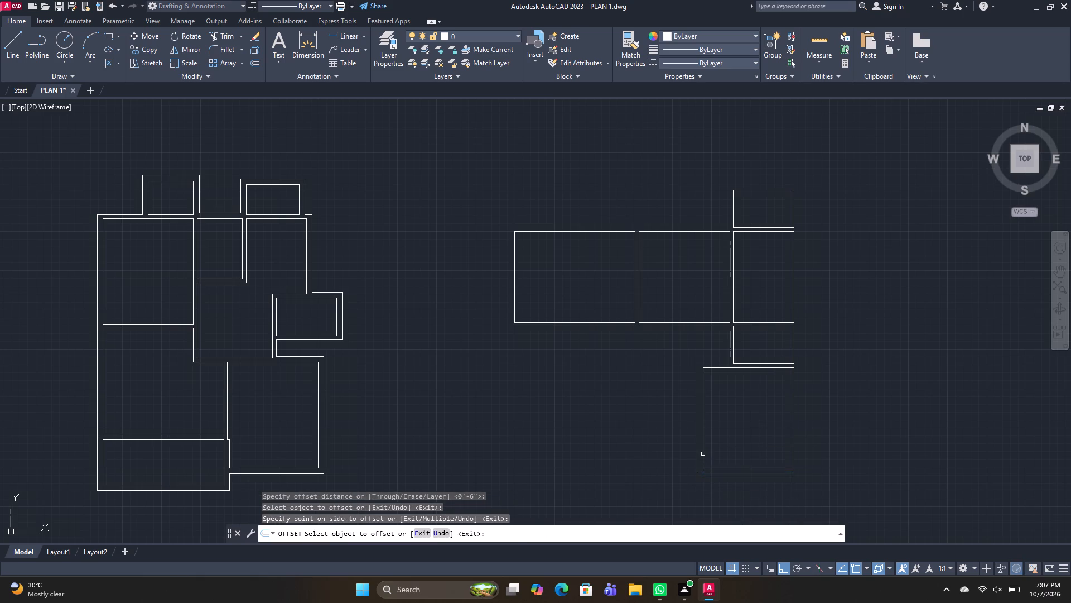
drag(703, 454, 599, 456)
click(599, 456)
key(space)
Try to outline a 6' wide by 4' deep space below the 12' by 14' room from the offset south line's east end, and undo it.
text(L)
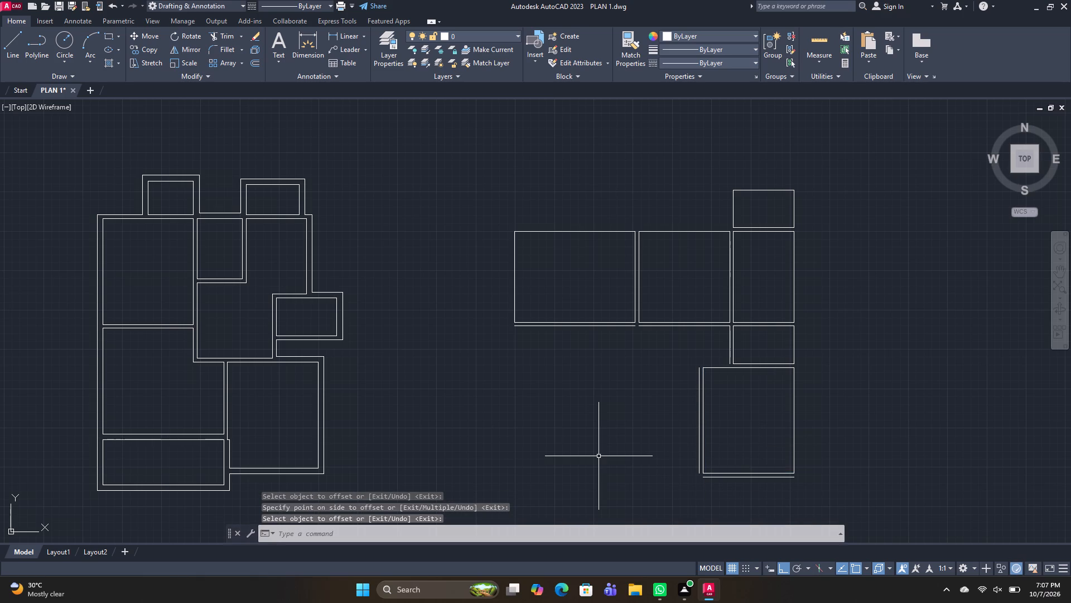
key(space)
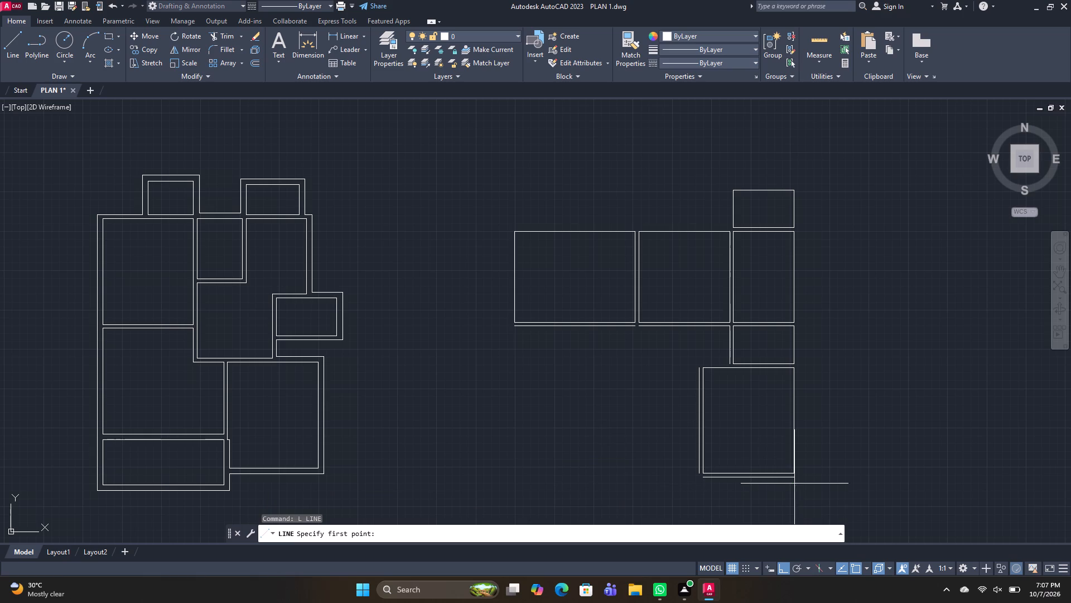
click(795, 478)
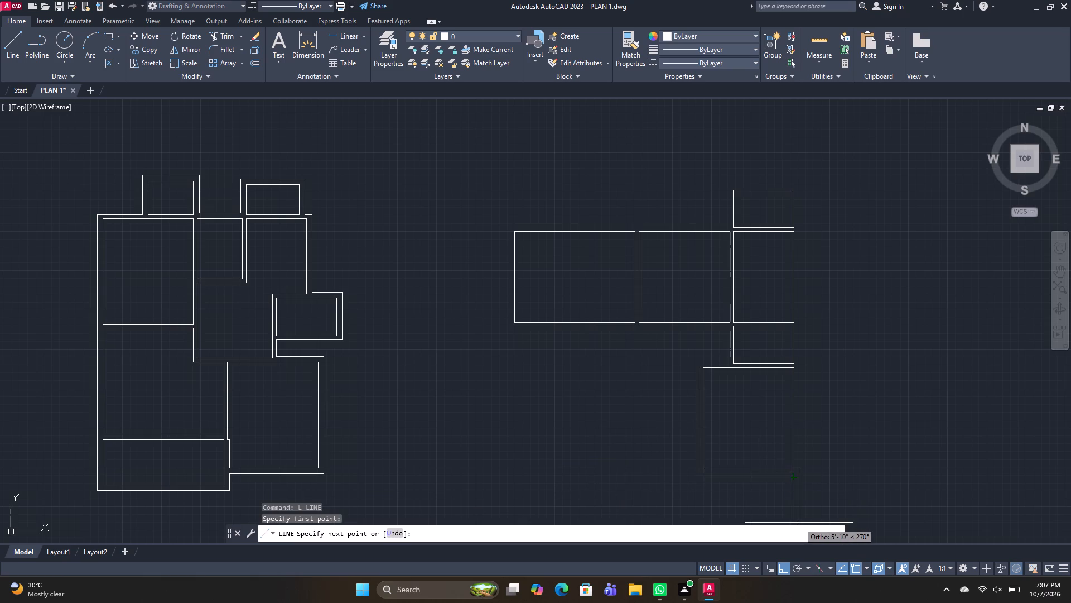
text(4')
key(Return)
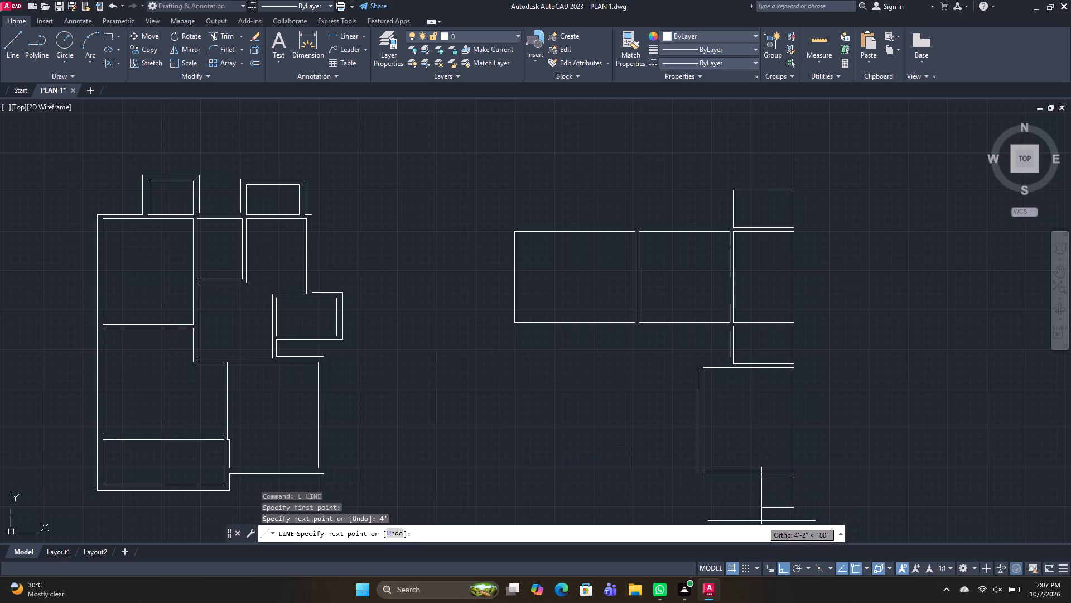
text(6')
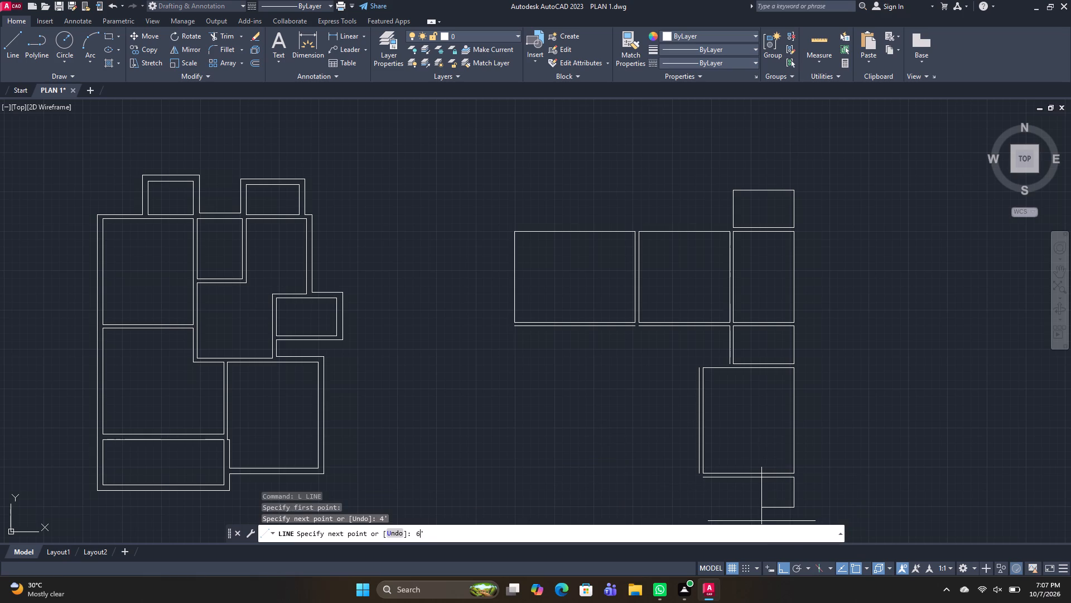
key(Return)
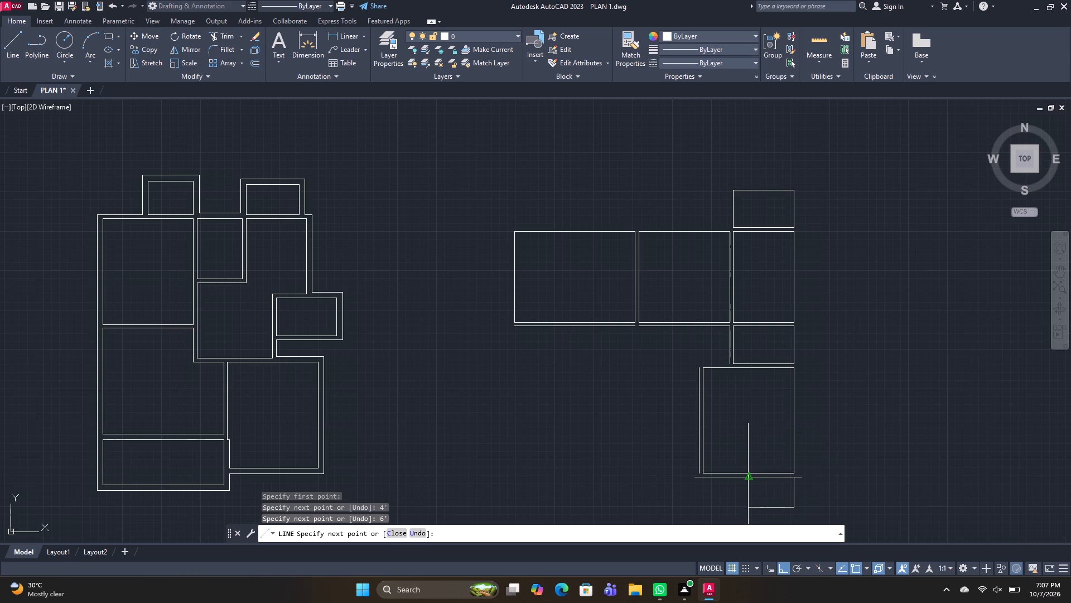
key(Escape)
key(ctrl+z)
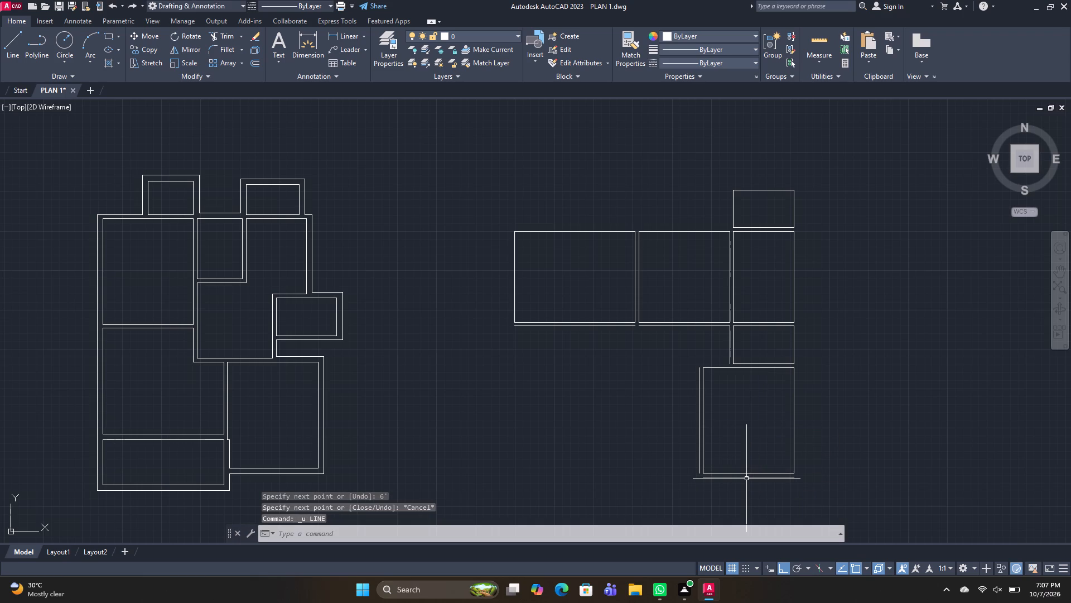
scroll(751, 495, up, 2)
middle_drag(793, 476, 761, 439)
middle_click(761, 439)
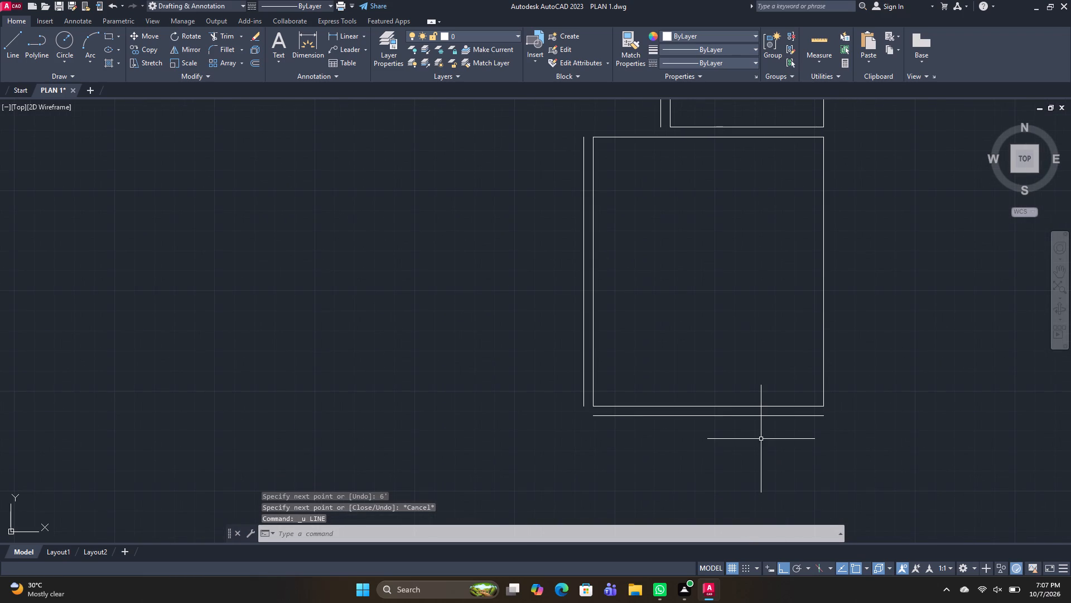
Draw a 6' wide by 4' deep space below the 12' by 14' room, starting from a point on its offset south line.
text(L)
key(space)
click(766, 416)
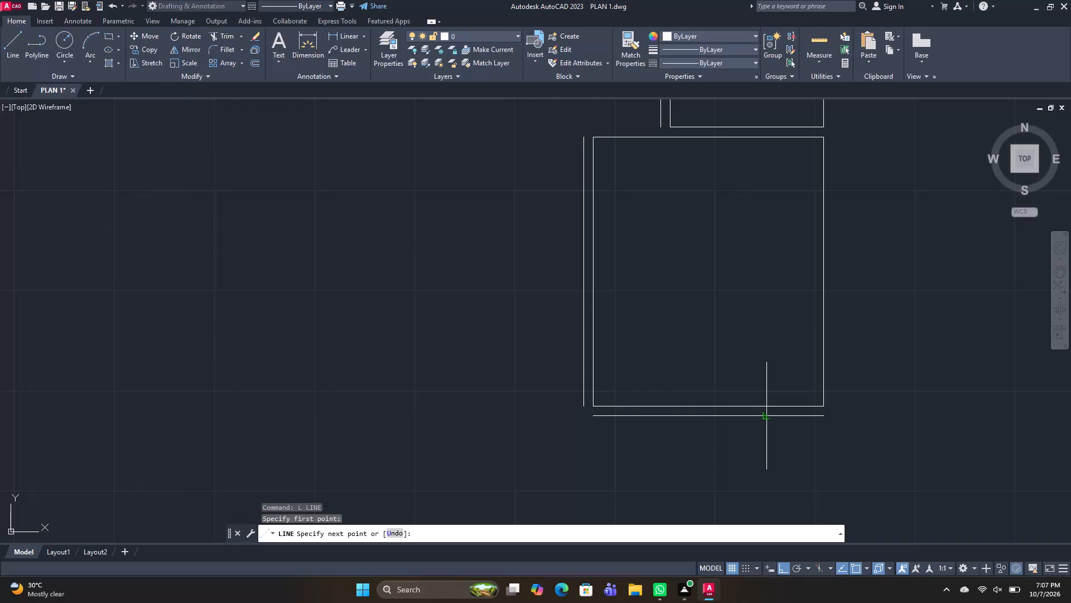
text(4')
key(Return)
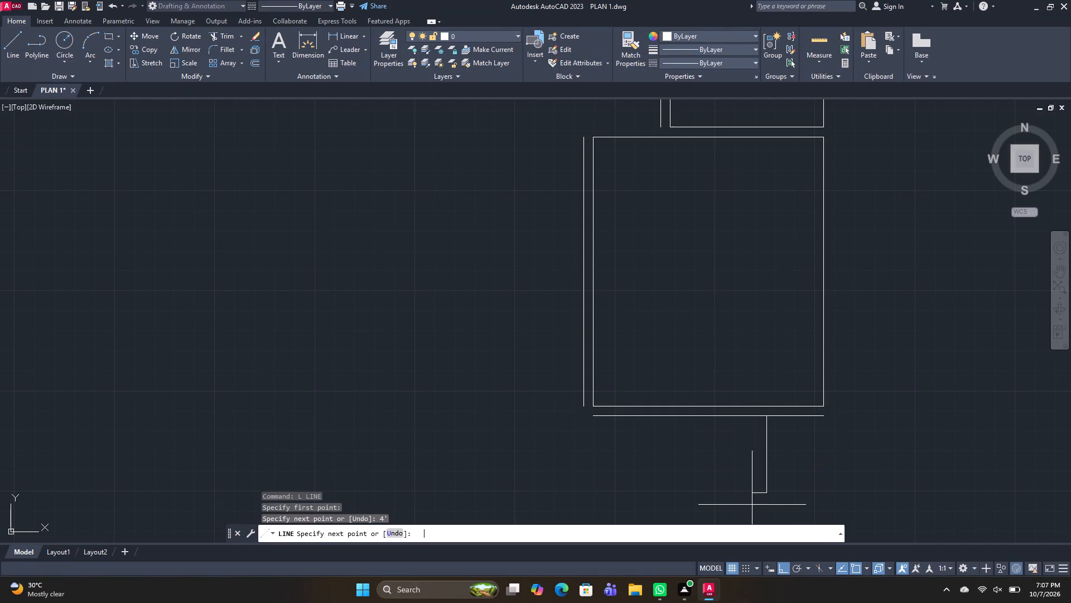
text(6')
key(Return)
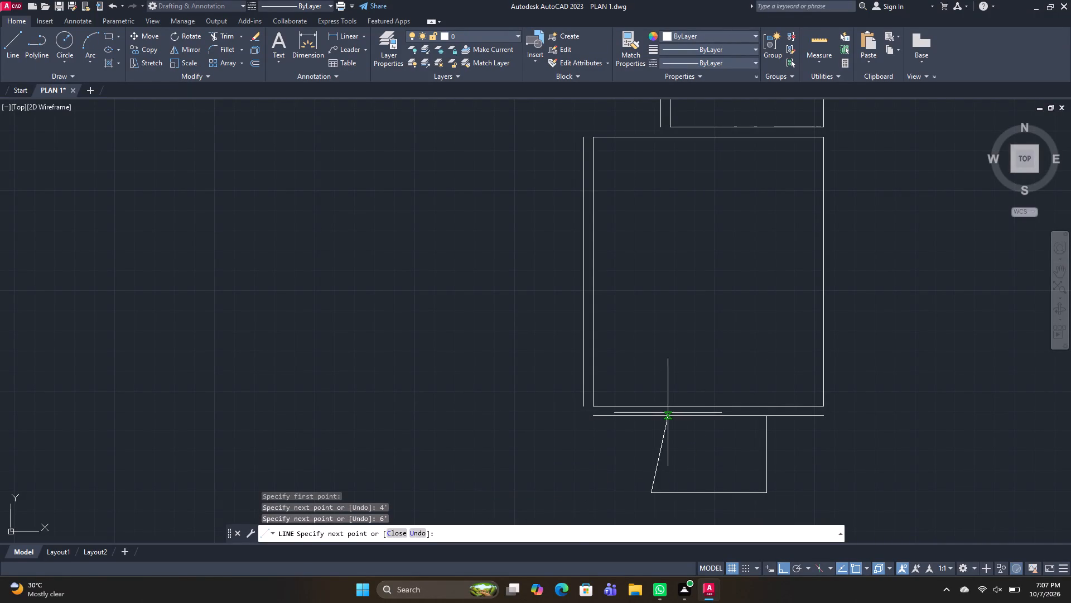
click(650, 414)
key(space)
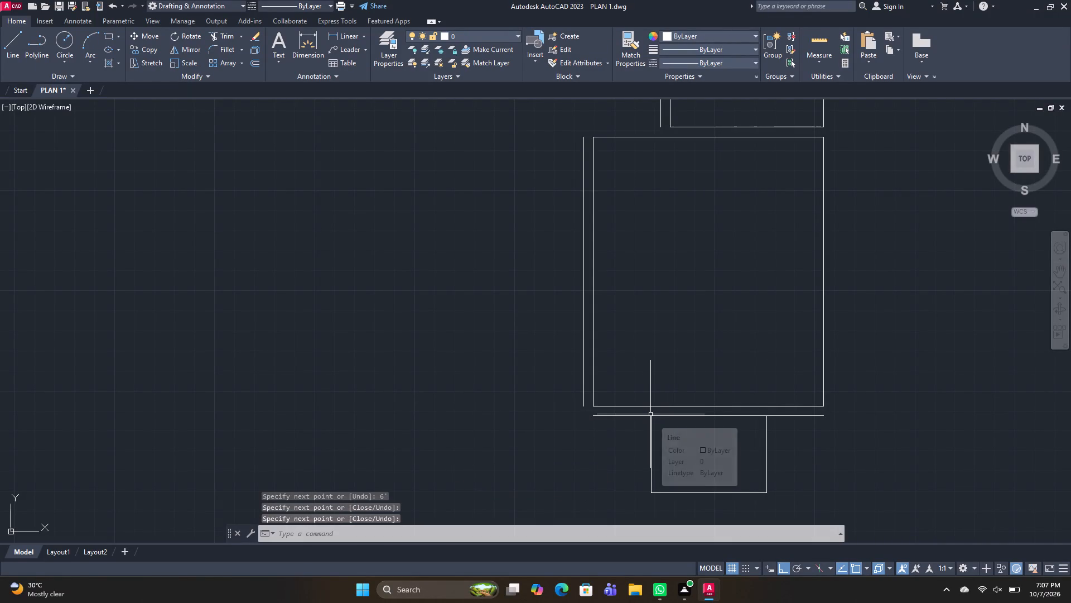
Offset the east, south and west sides of the 6' by 4' space outward by 9".
text(O 9)
key(shift+quotedbl)
key(Return)
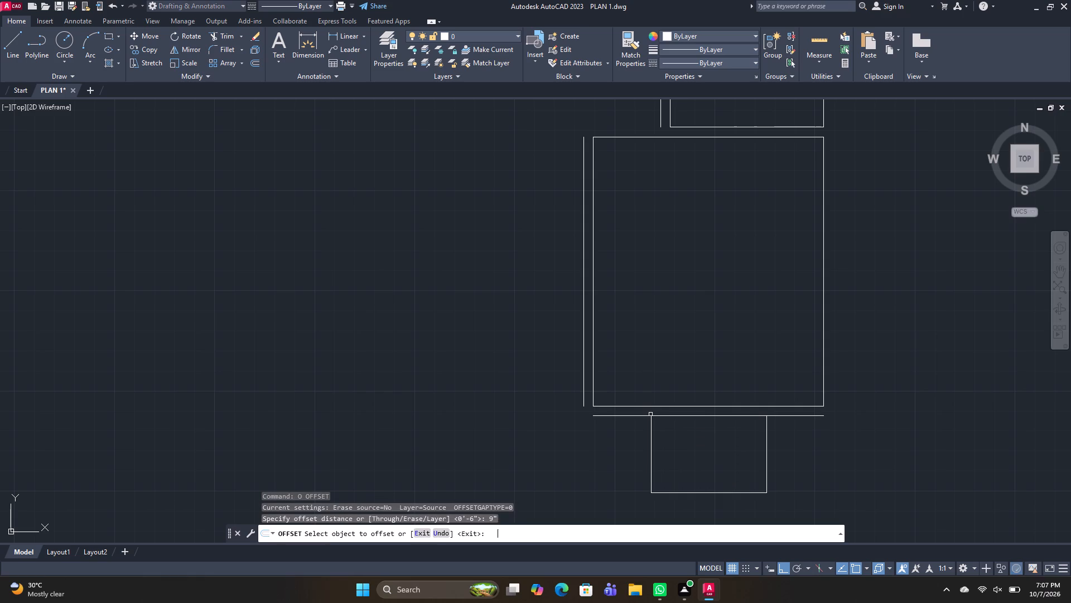
click(768, 452)
drag(815, 458, 737, 494)
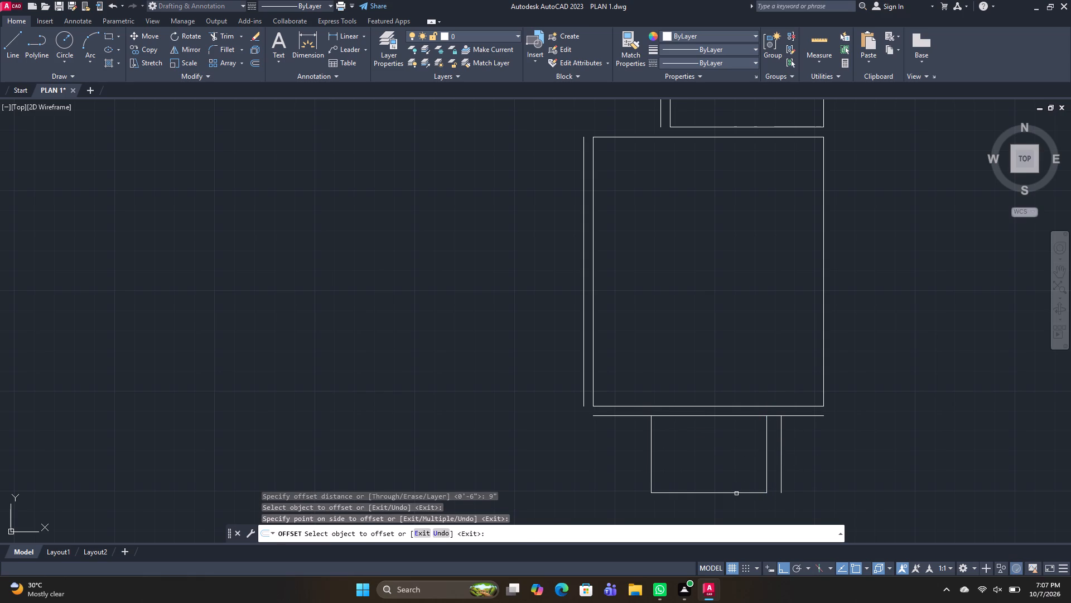
drag(737, 494, 741, 518)
drag(741, 518, 652, 466)
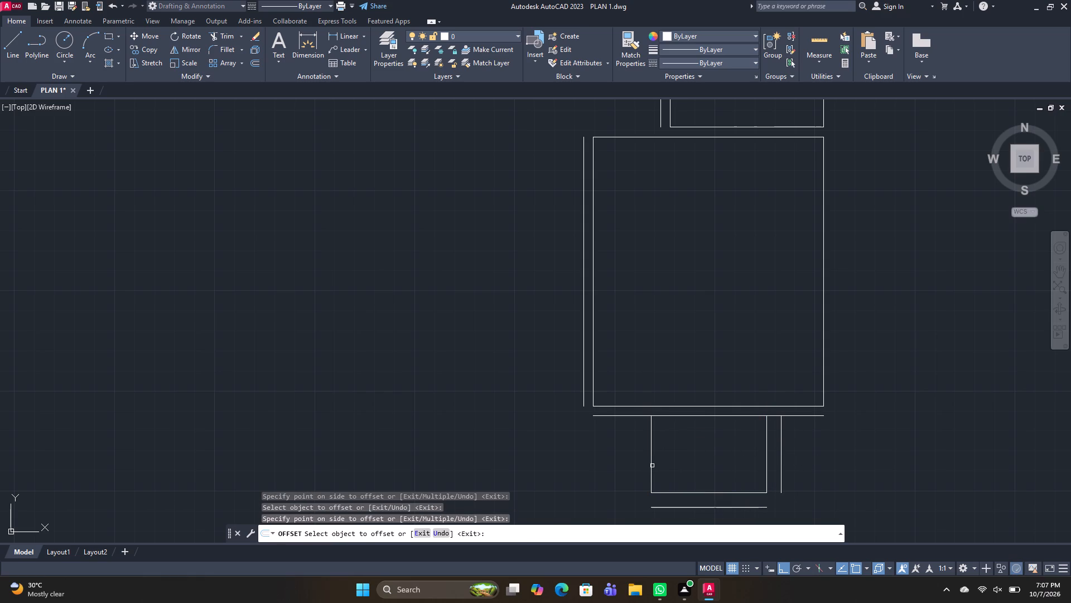
drag(652, 466, 651, 466)
drag(651, 466, 586, 460)
click(586, 460)
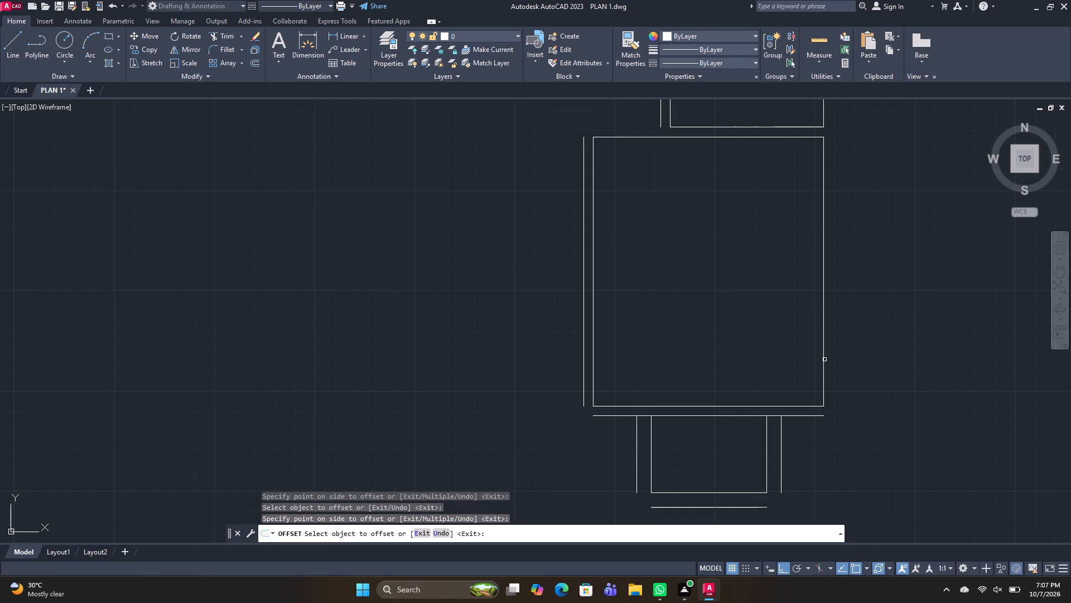
Offset the east and south sides of the 12' by 14' room outward by 9".
click(824, 360)
drag(903, 362, 814, 424)
drag(814, 424, 806, 406)
drag(806, 406, 824, 447)
click(824, 447)
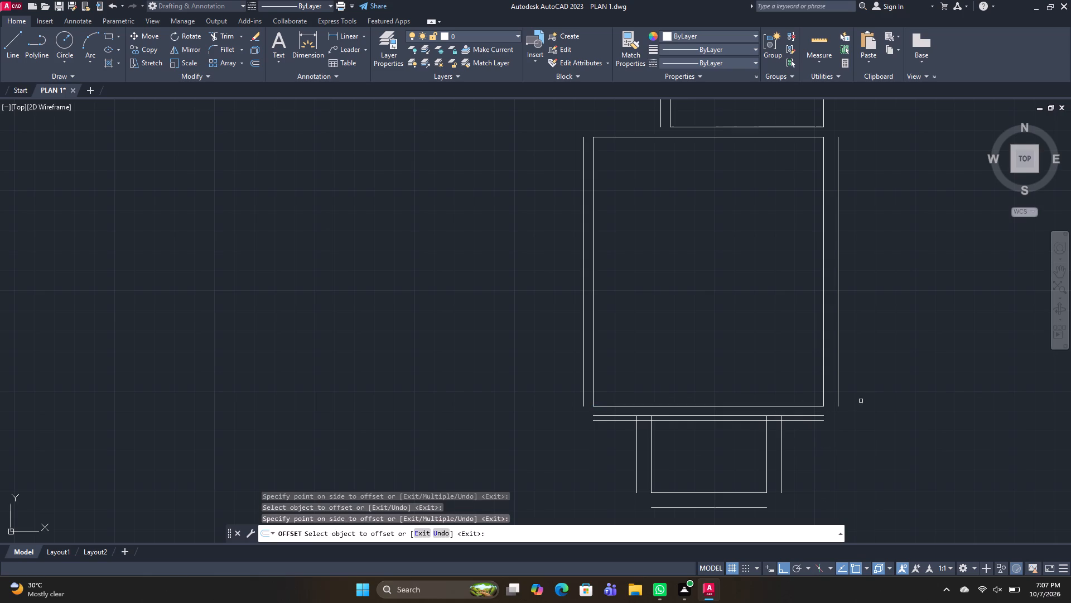
Offset the east sides of the southern 8' by 5' room and the first row's easternmost room outward by 9".
middle_drag(790, 245, 726, 339)
click(759, 197)
click(787, 189)
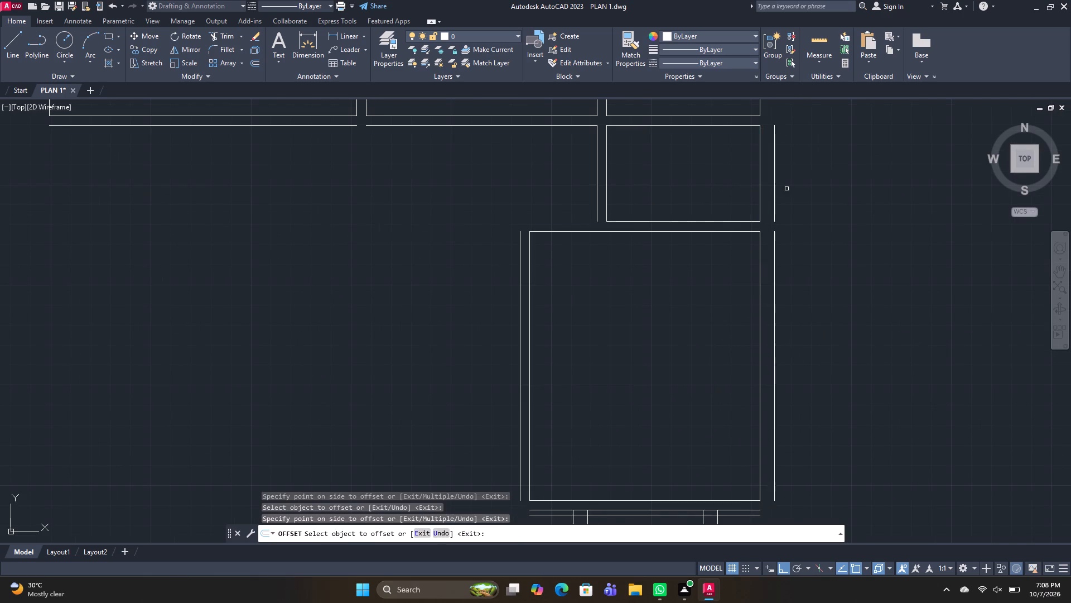
middle_drag(787, 189, 725, 474)
click(697, 365)
click(746, 363)
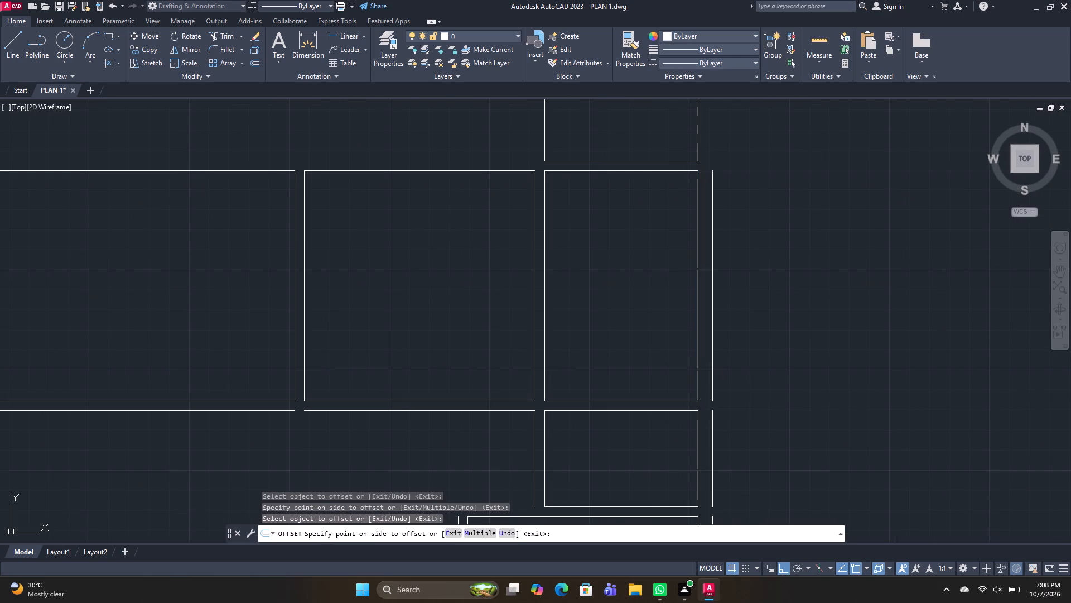
Offset the east, north and west sides of the small room north of the first row outward by 9".
middle_drag(749, 277, 751, 391)
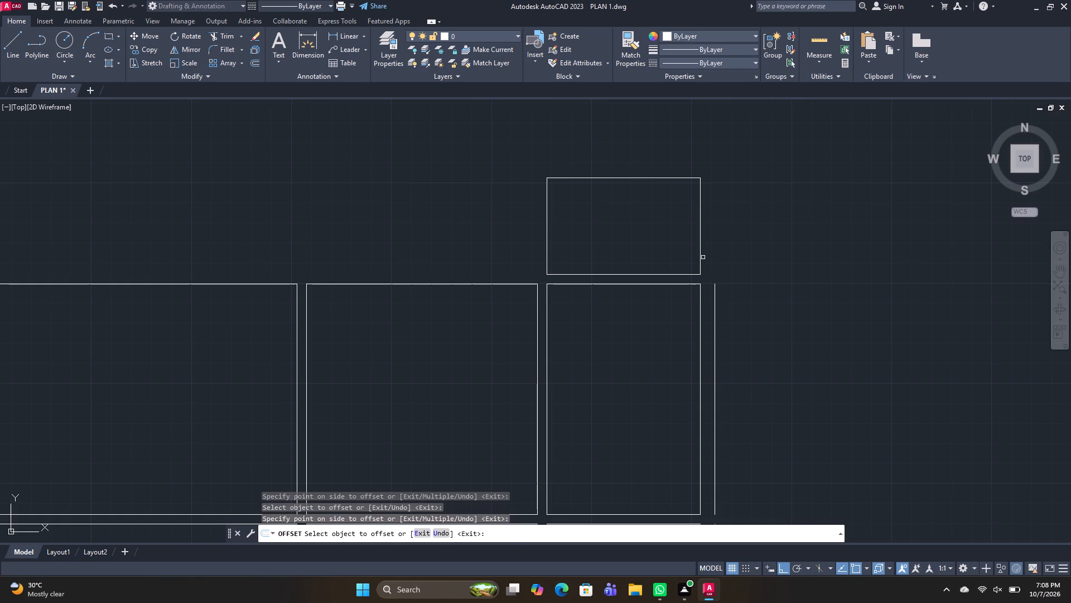
click(699, 259)
click(732, 258)
click(667, 179)
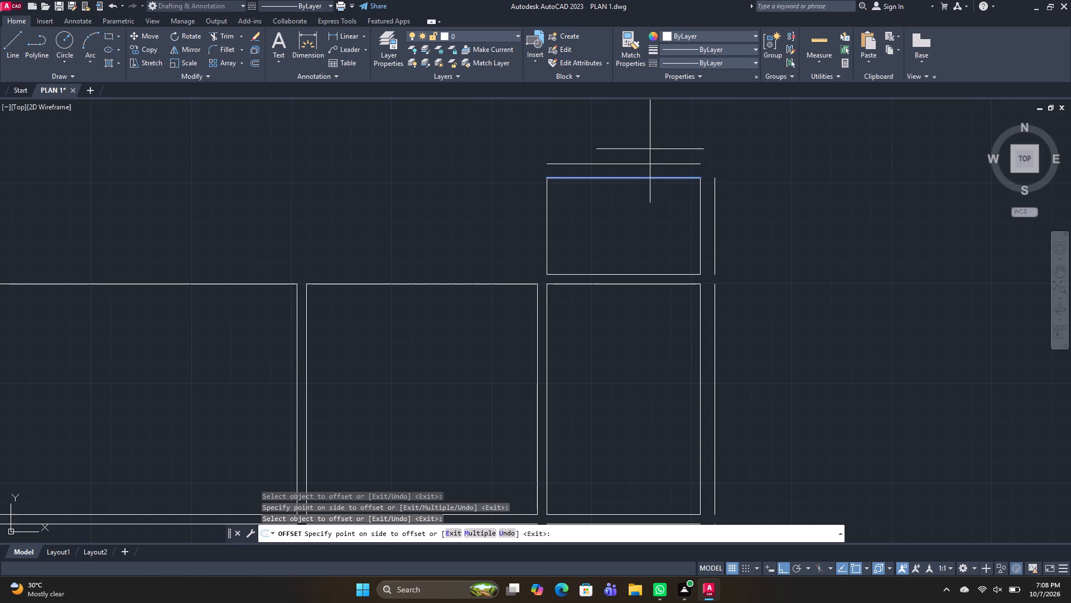
click(645, 139)
click(547, 232)
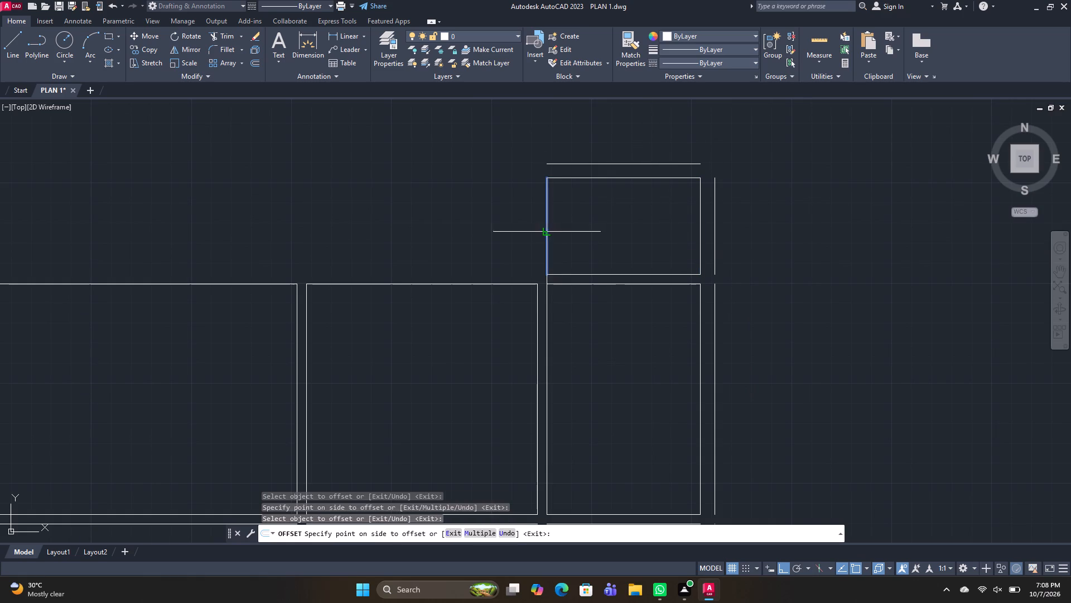
click(495, 232)
Offset the north sides of the first row's middle and west rooms and the west room's west side outward by 9".
middle_drag(480, 263, 692, 262)
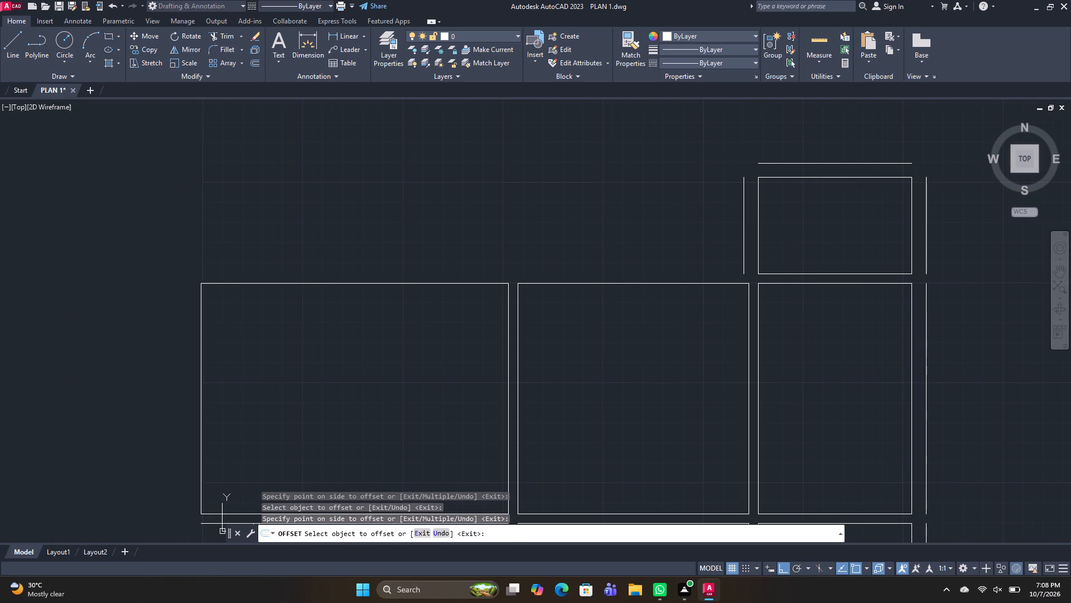
click(606, 285)
click(610, 211)
drag(494, 285, 493, 272)
click(506, 215)
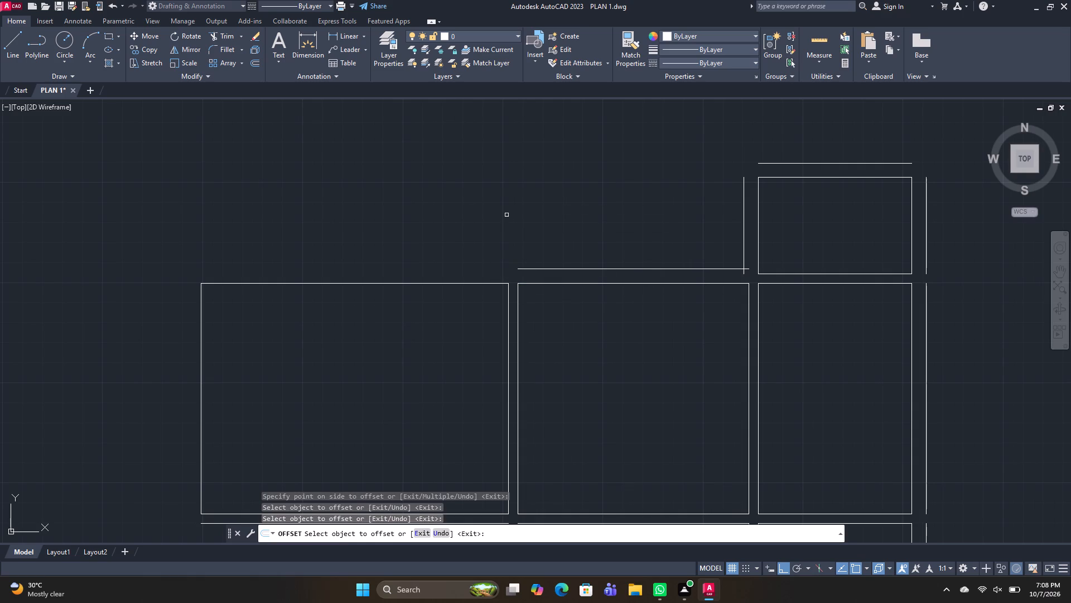
click(477, 284)
click(503, 184)
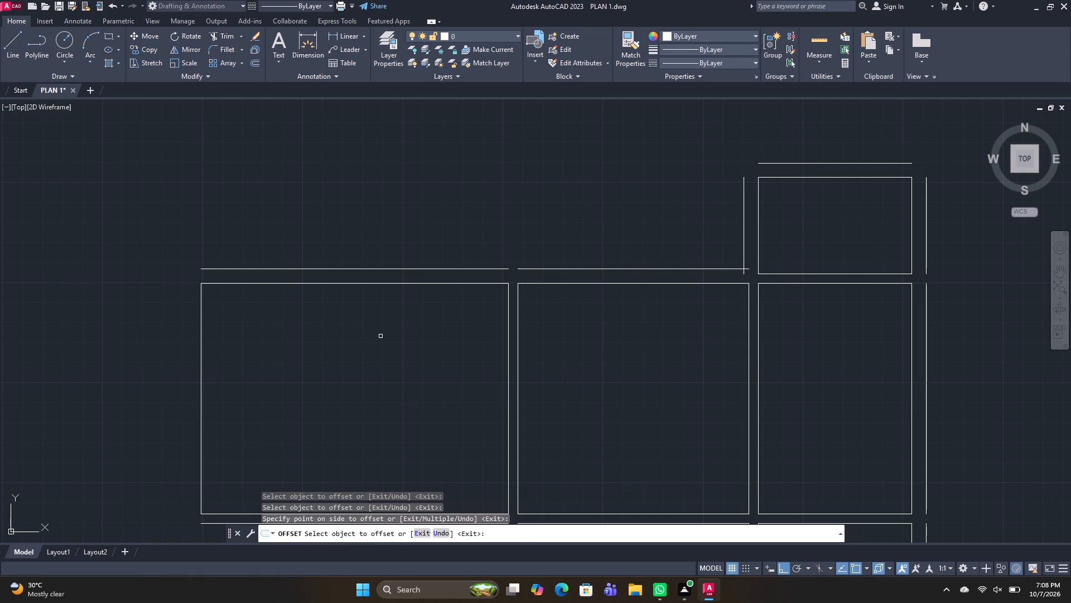
middle_drag(385, 333, 522, 301)
drag(414, 329, 523, 301)
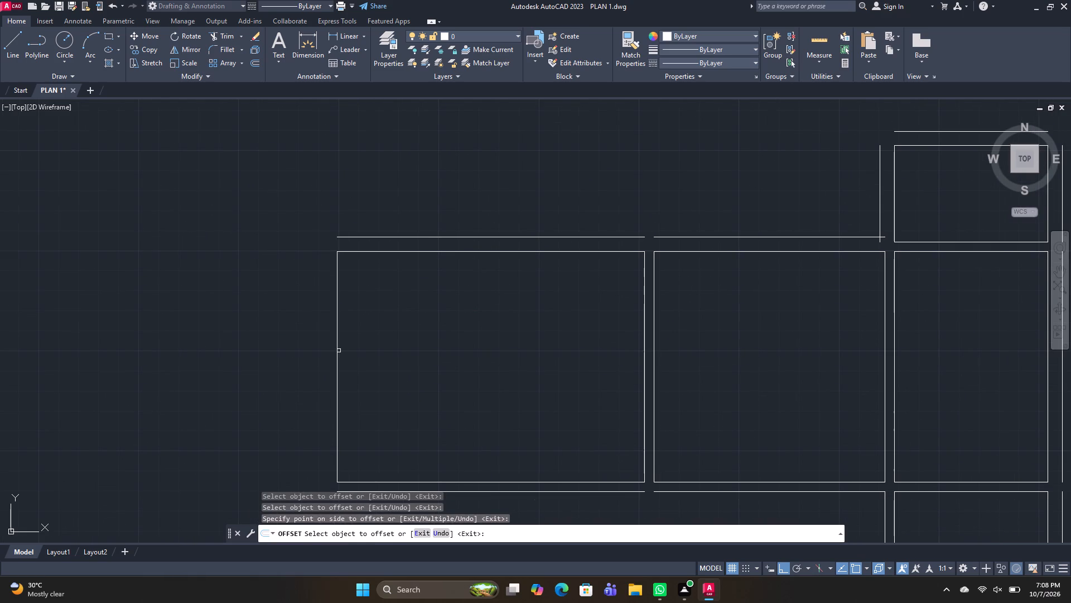
click(339, 350)
click(337, 350)
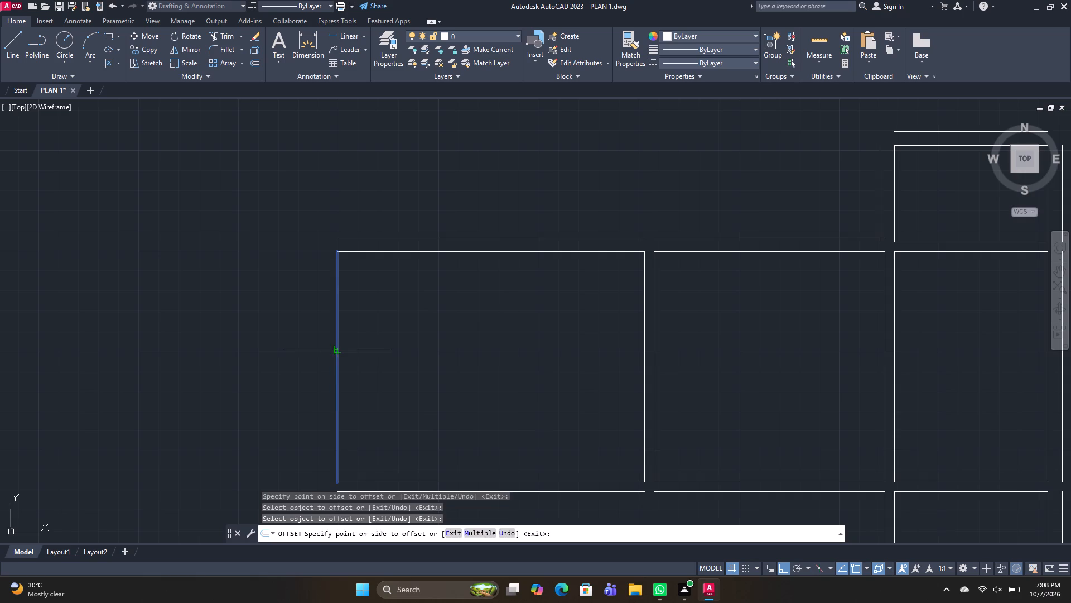
click(279, 350)
middle_drag(507, 395, 513, 299)
middle_drag(448, 381, 445, 291)
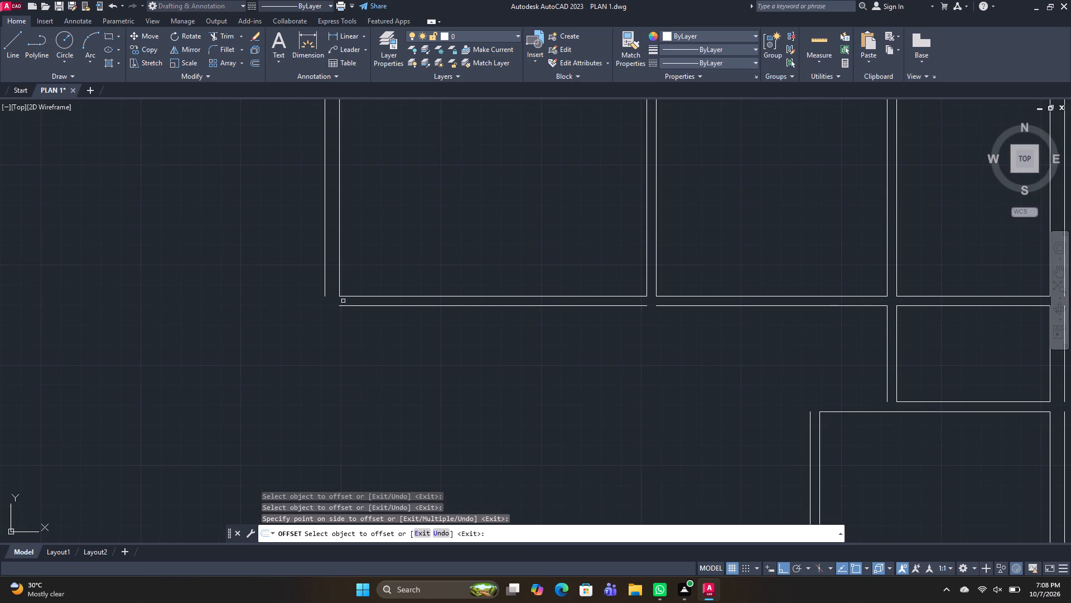
key(space)
Draw a 5' wide by 6' deep room below the first row's west room, starting from the west end of its offset south line.
text(L)
key(space)
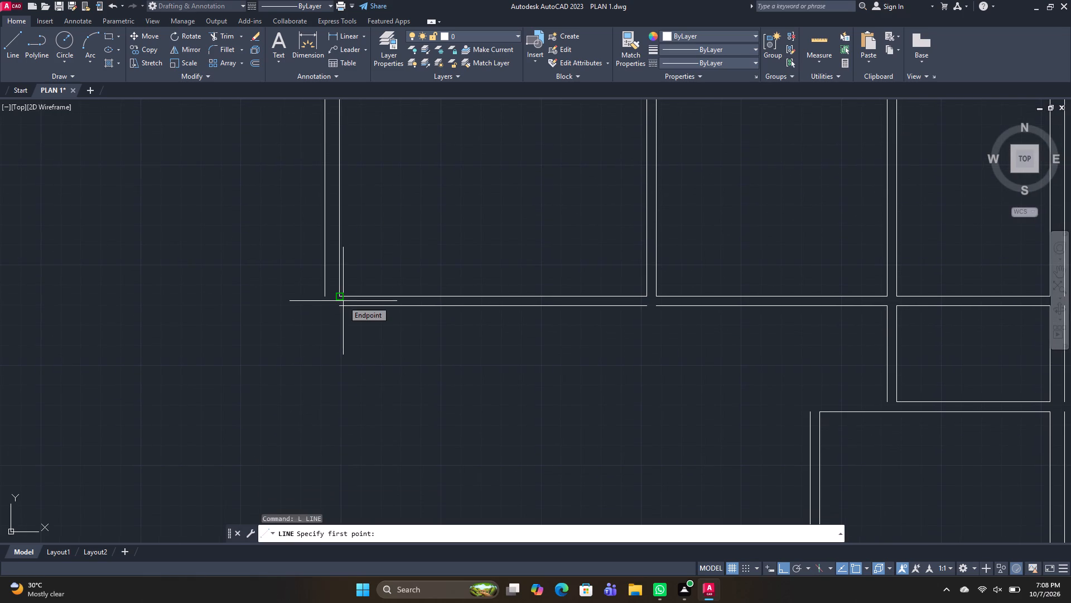
drag(337, 309, 337, 315)
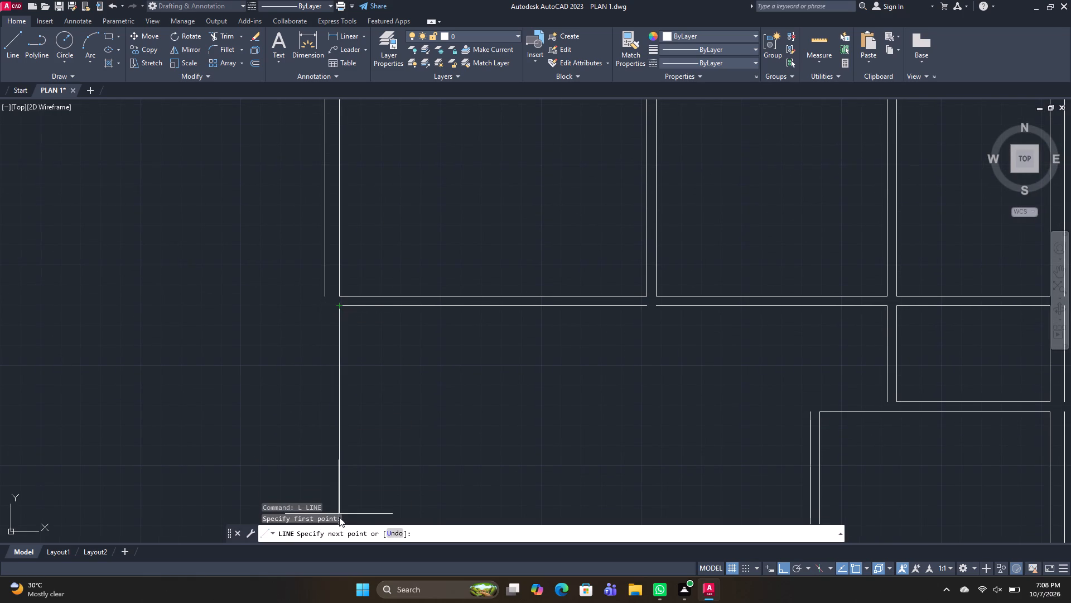
text(6')
key(Return)
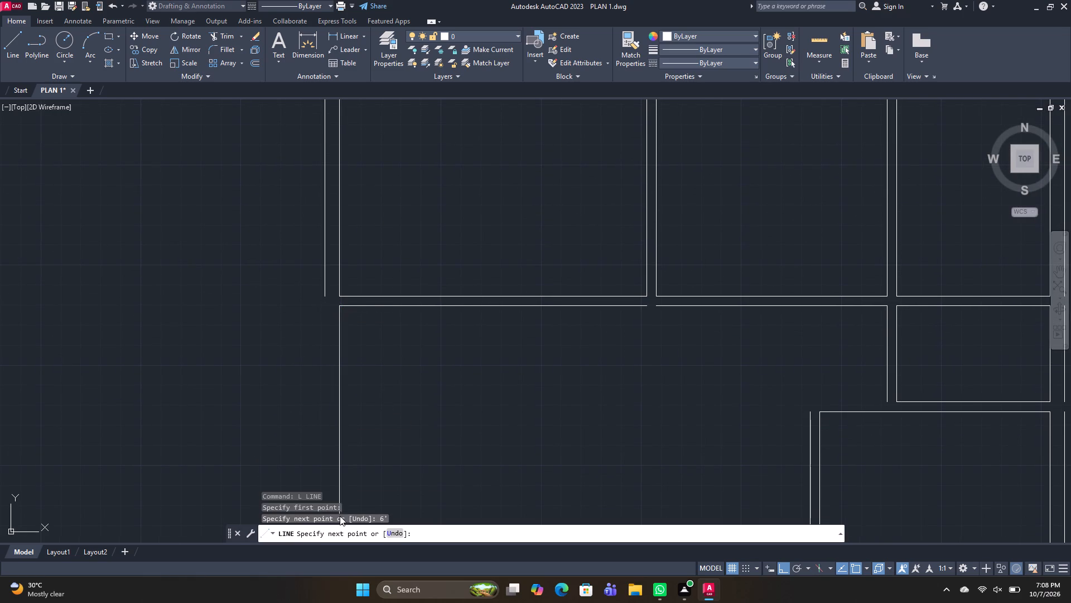
text(5')
key(Return)
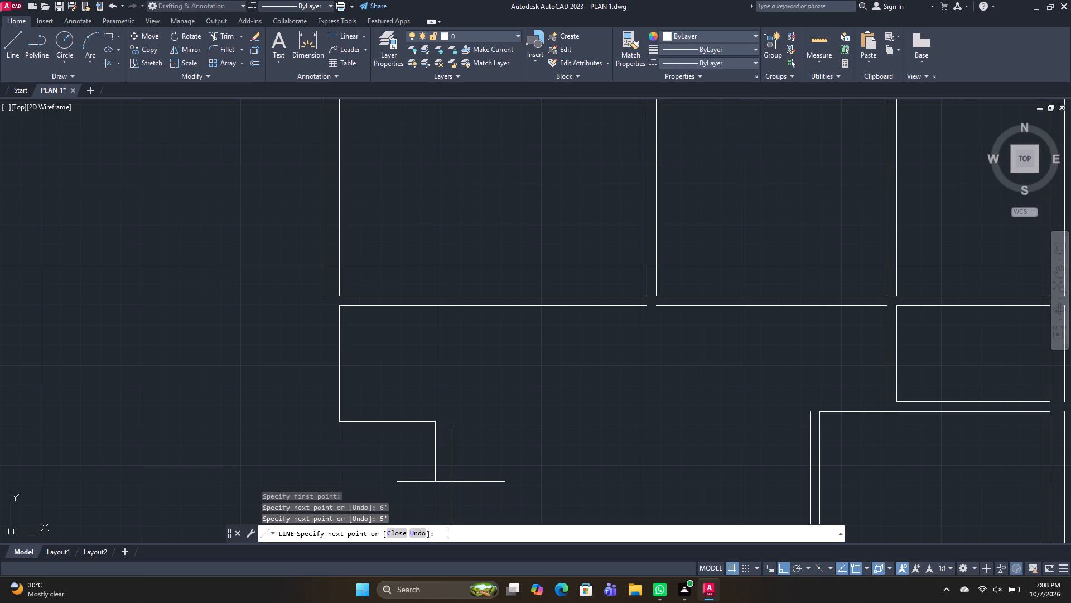
text(6')
key(Return)
key(space)
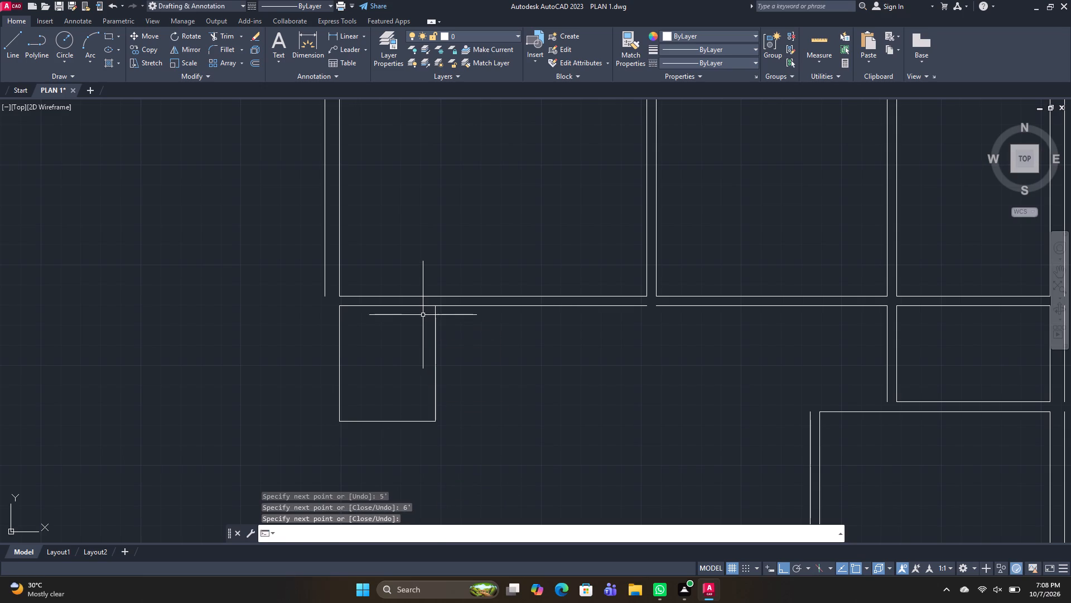
Offset the east and south sides of the 5' by 6' room outward by 6".
text(O)
key(space)
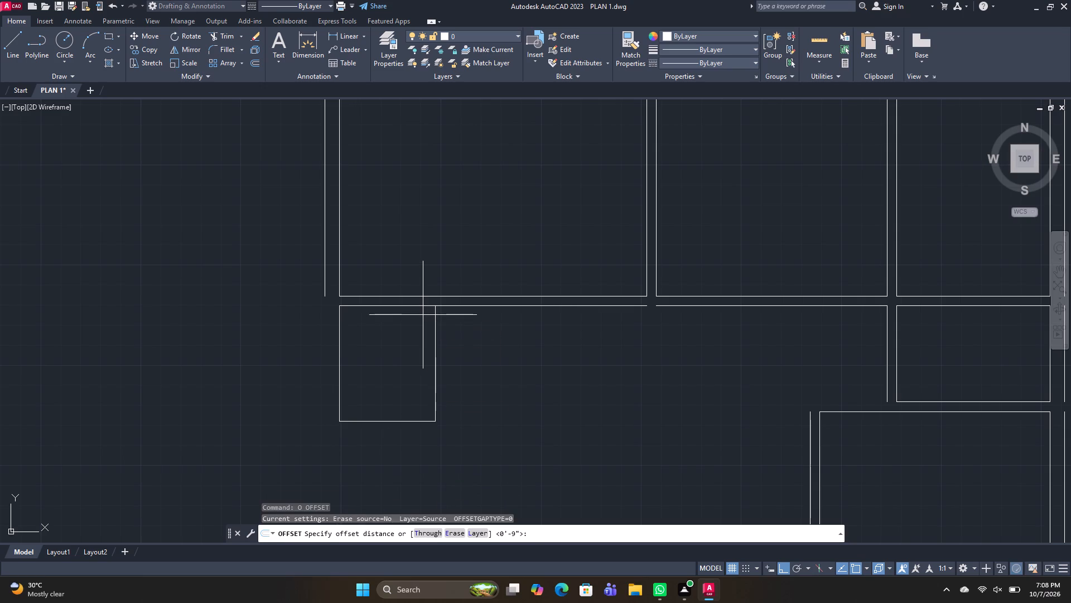
text(6")
key(Return)
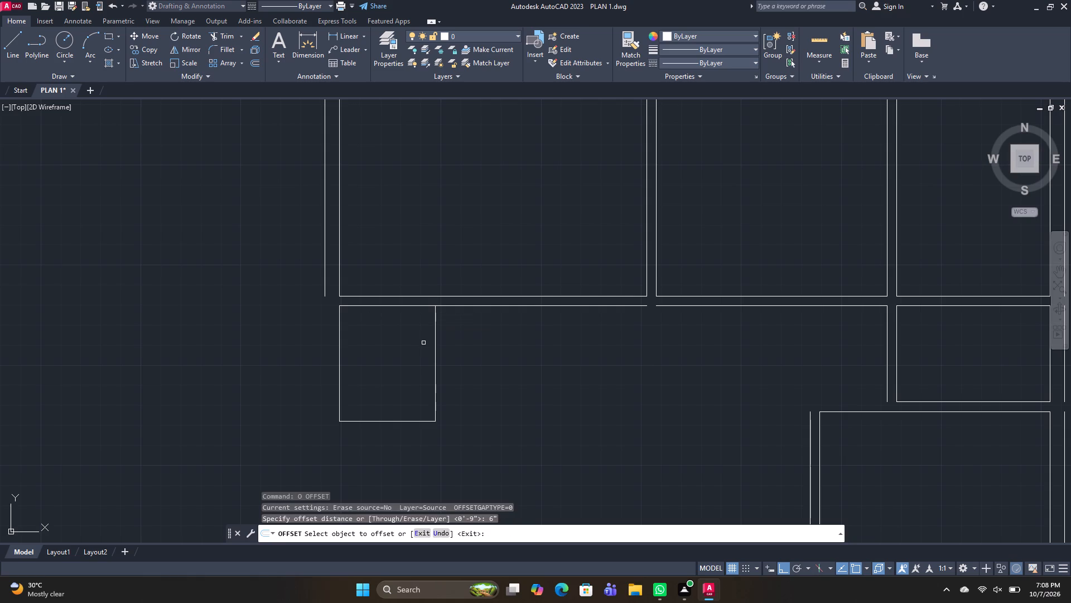
click(436, 356)
click(512, 380)
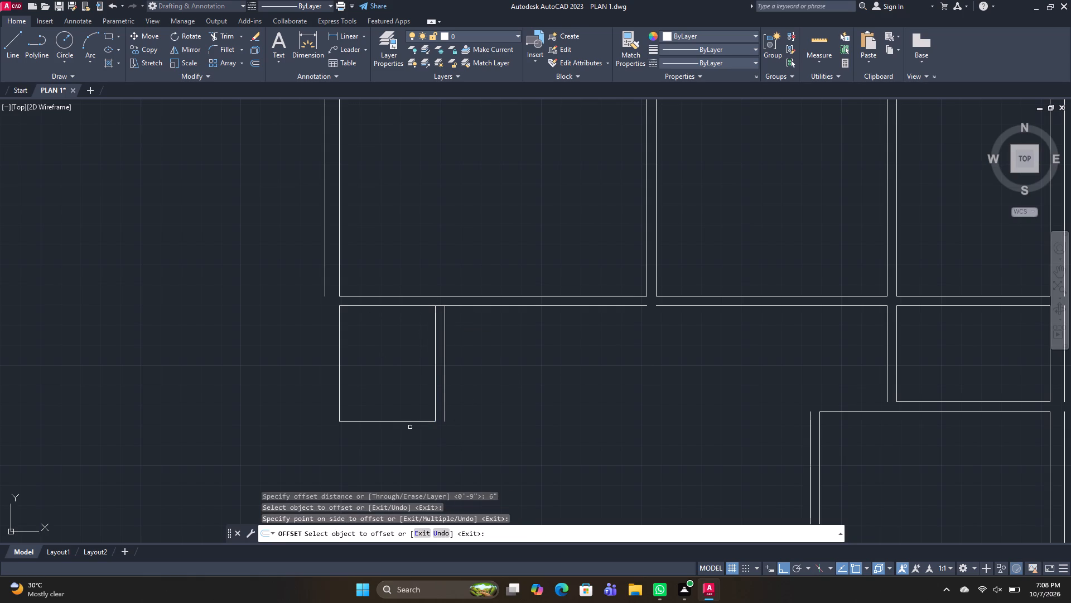
click(416, 420)
click(418, 459)
middle_click(559, 312)
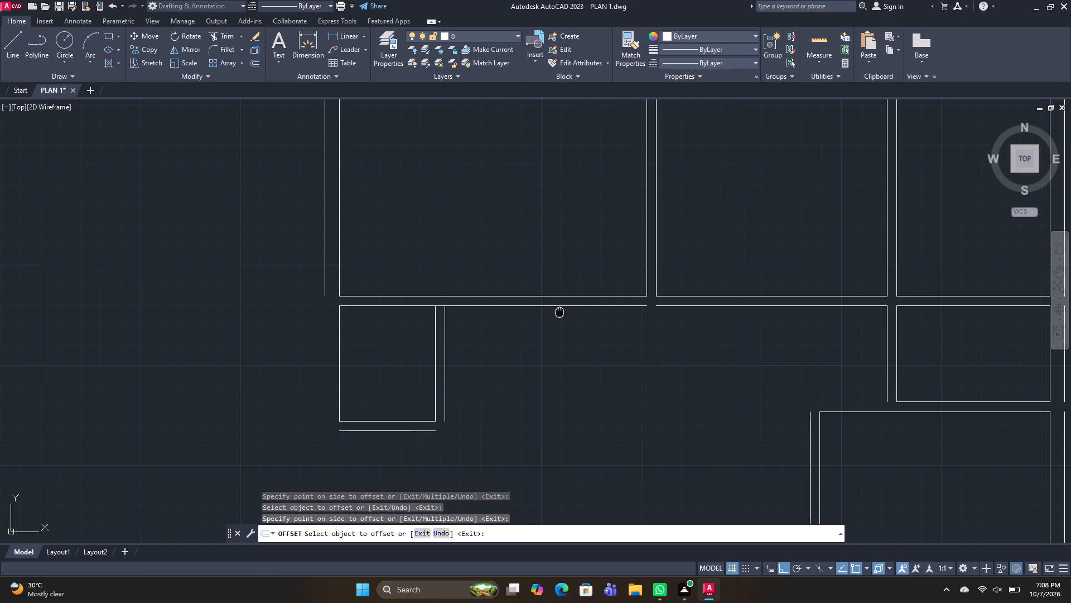
key(space)
Draw a 16' wide by 8' deep room below the 5' by 6' room, starting from the west end of its offset south line.
text(L)
key(space)
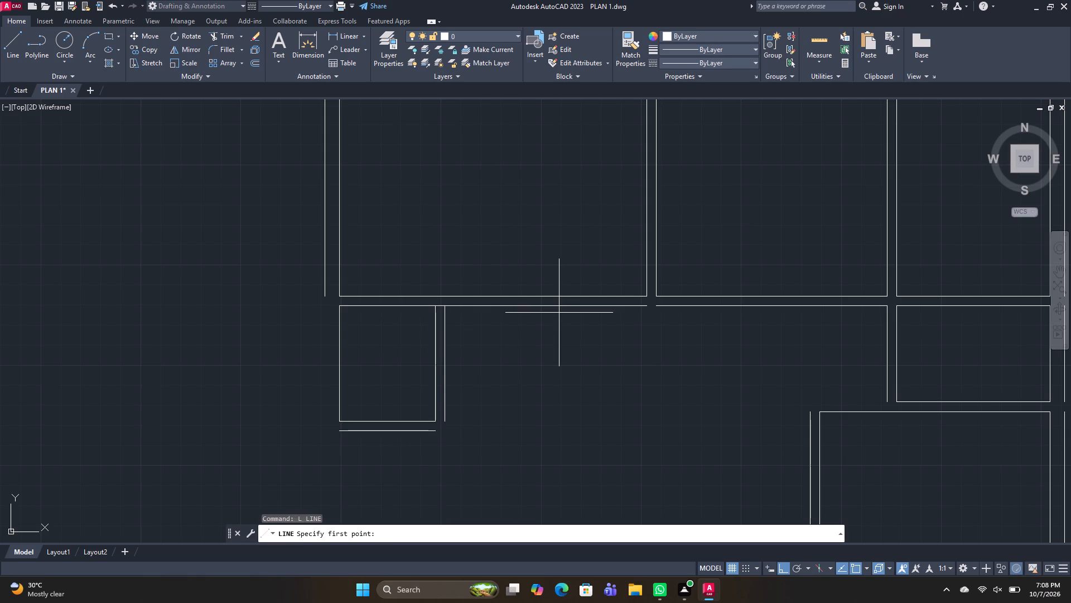
middle_drag(519, 425, 512, 346)
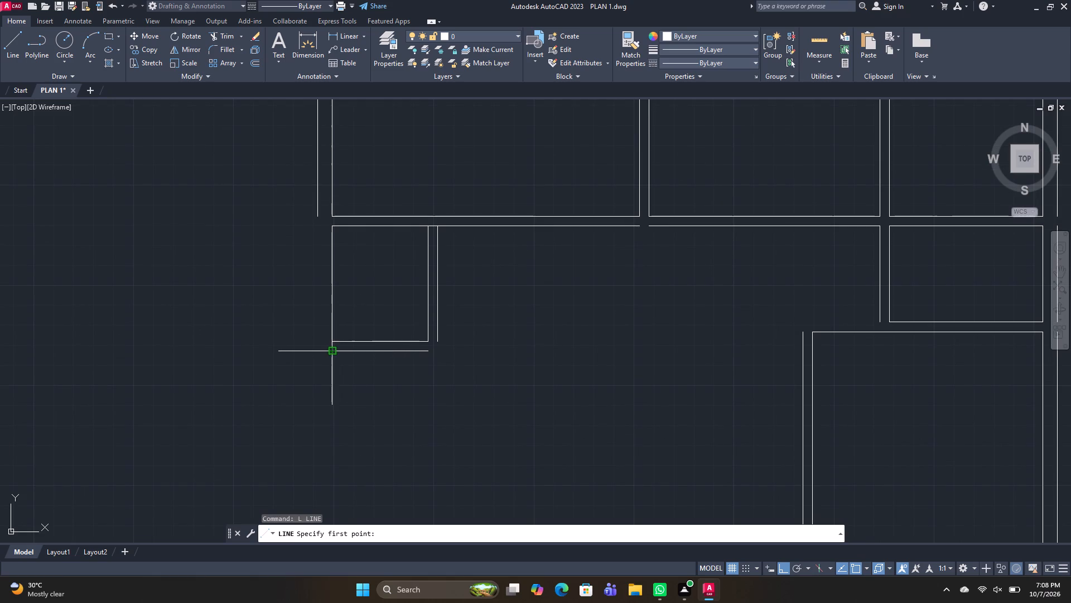
drag(334, 351, 331, 367)
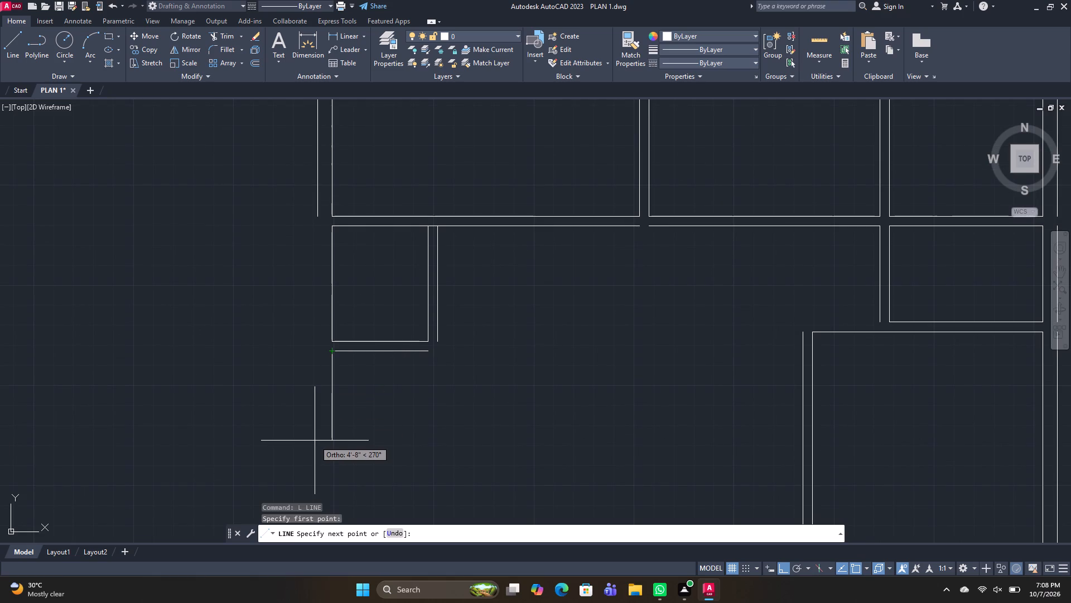
text(8')
key(Return)
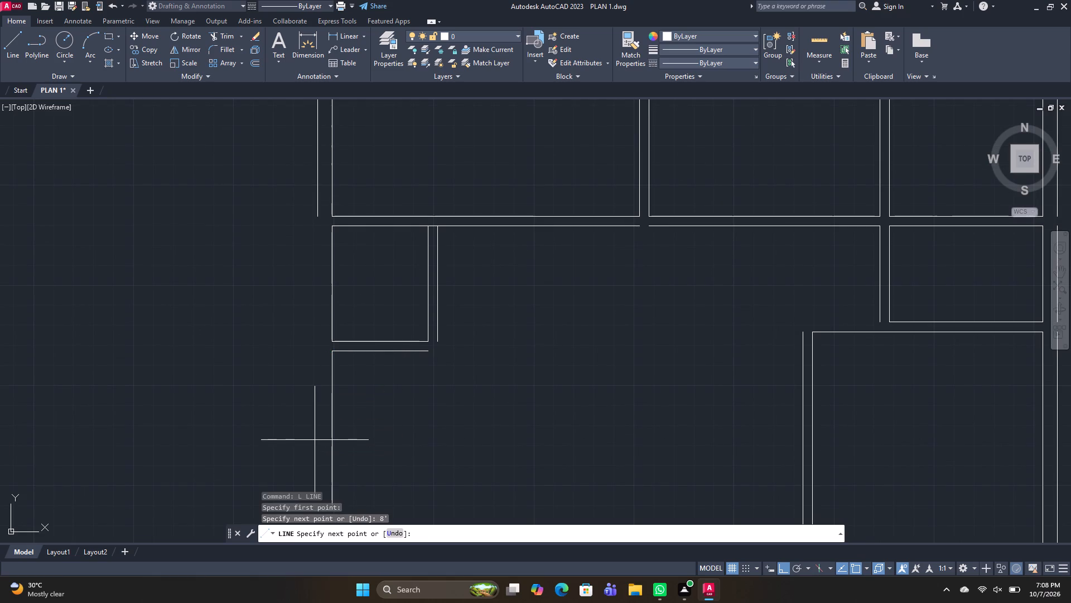
text(16')
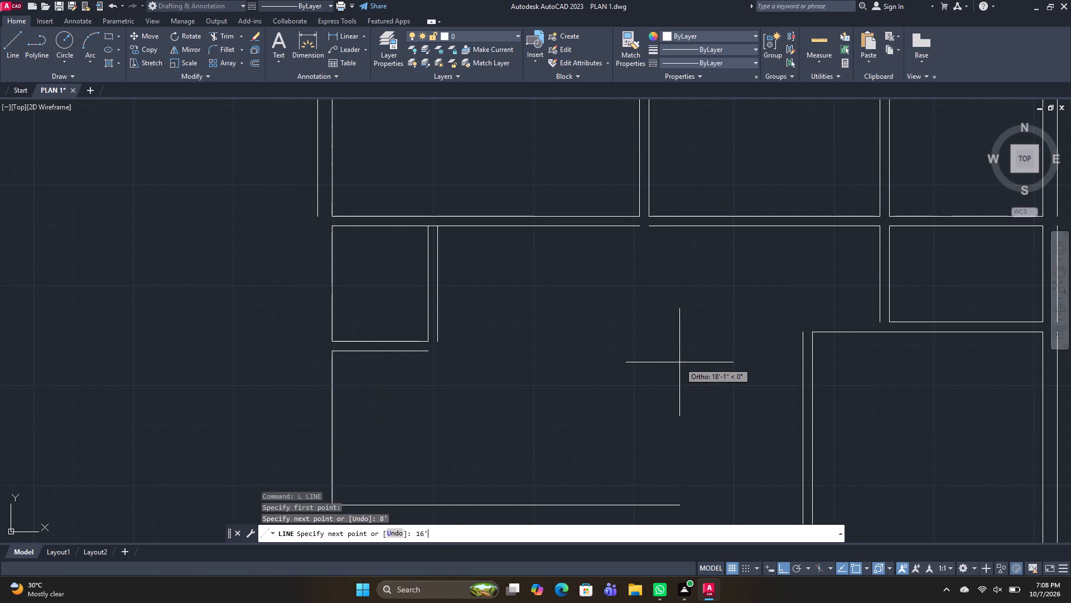
key(Return)
text(8')
key(Return)
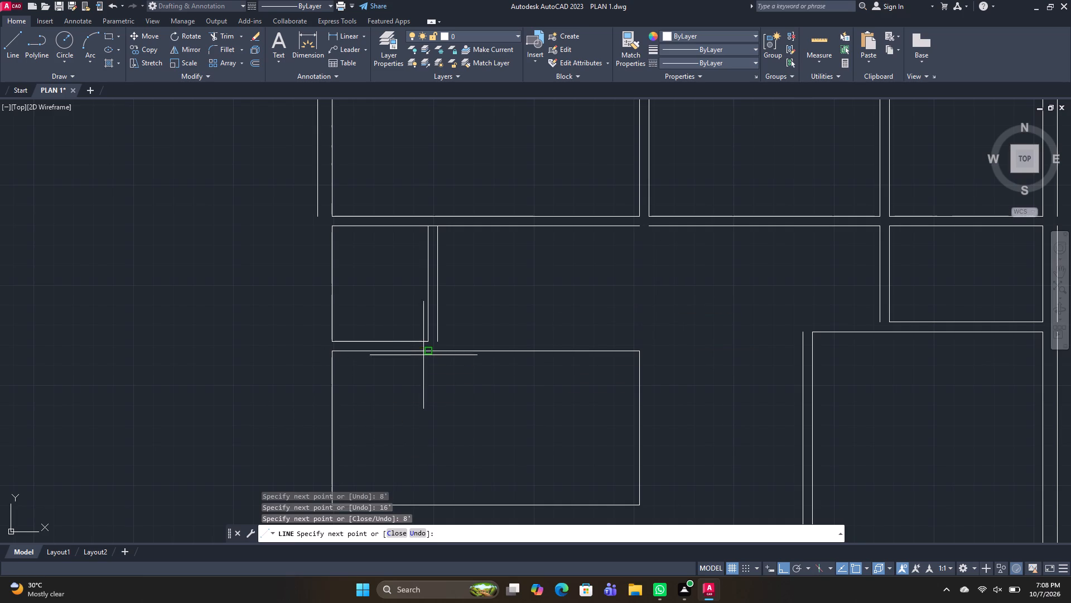
click(430, 350)
key(space)
text(O)
key(space)
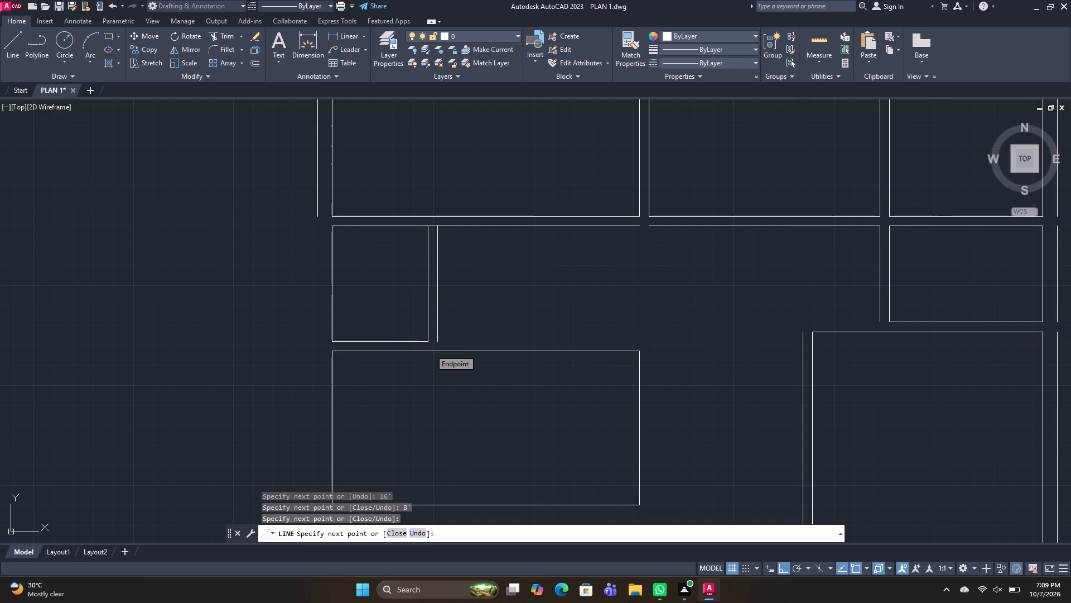
key(Escape)
Offset the west sides of the 5' by 6' and 16' by 8' rooms and the latter's south side outward by 9".
text(O)
key(space)
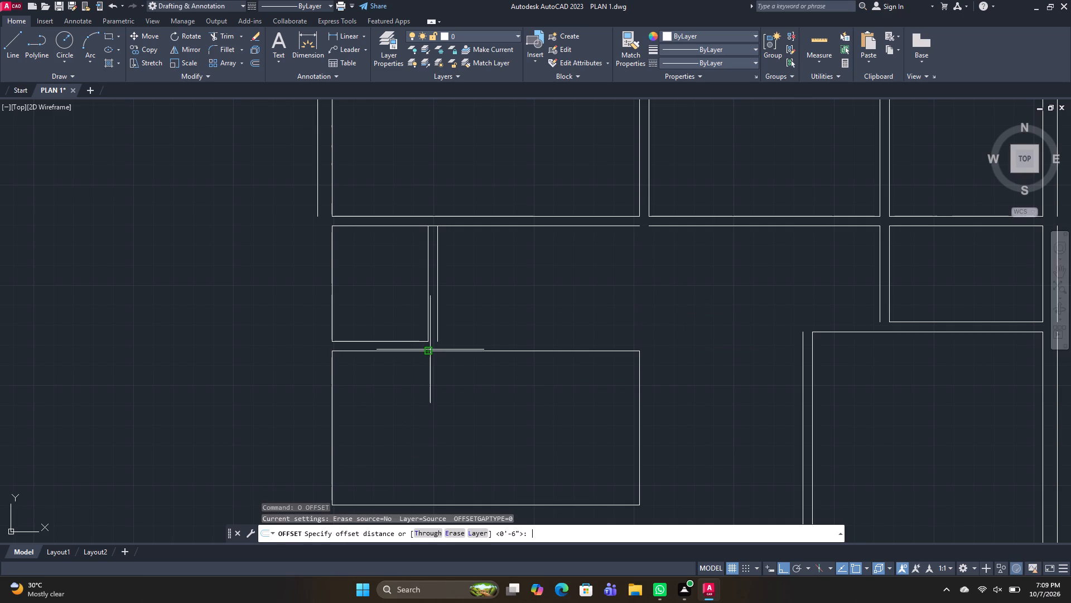
middle_drag(432, 482, 423, 415)
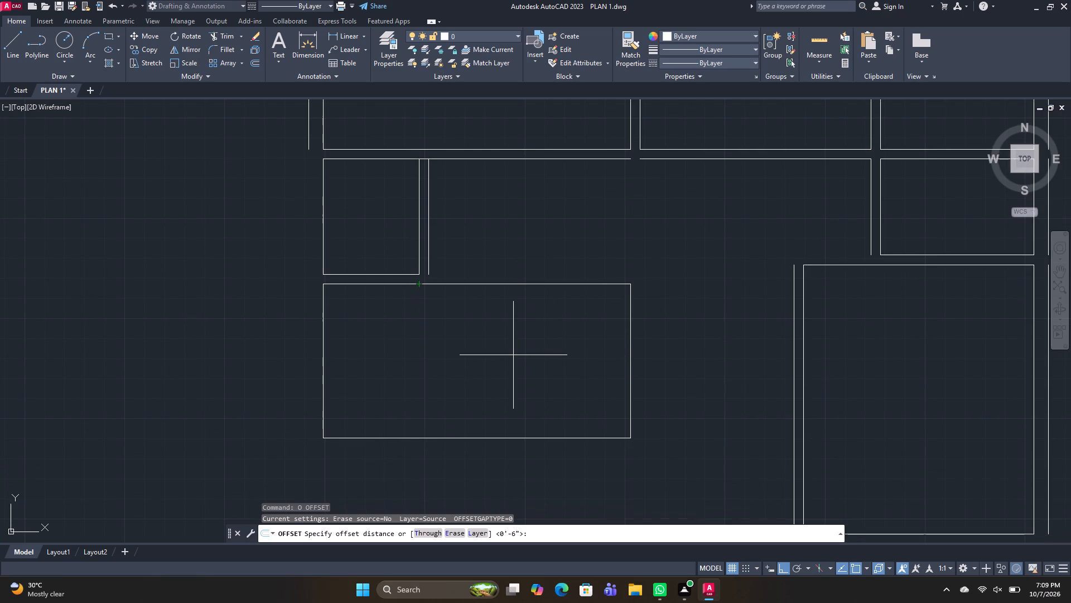
key(9)
key(shift+quotedbl)
key(Return)
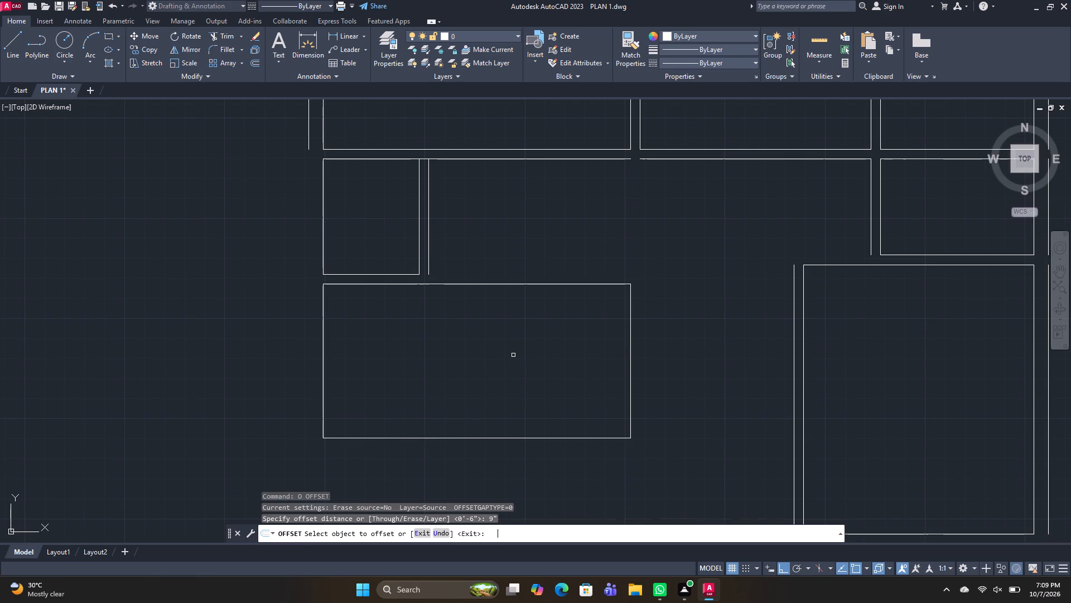
click(321, 253)
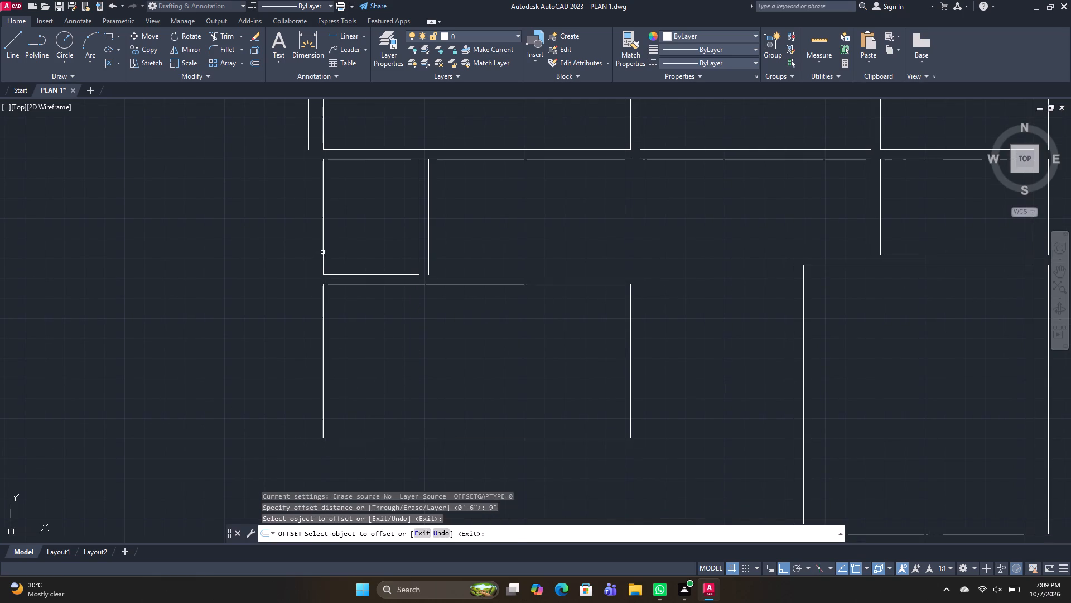
click(322, 252)
drag(254, 259, 259, 262)
click(323, 337)
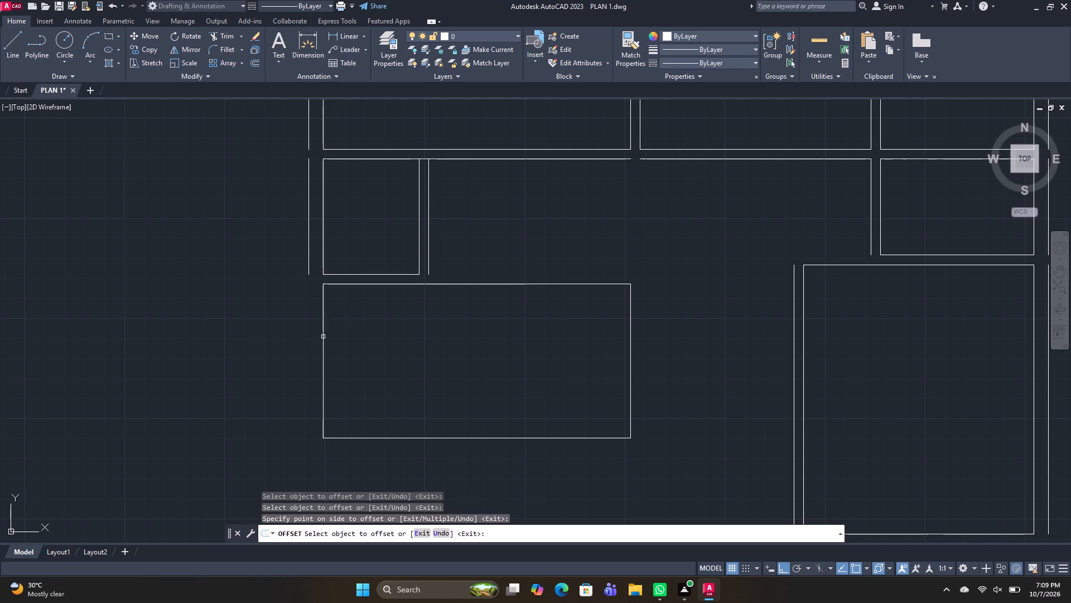
click(230, 342)
drag(421, 438, 421, 443)
click(412, 478)
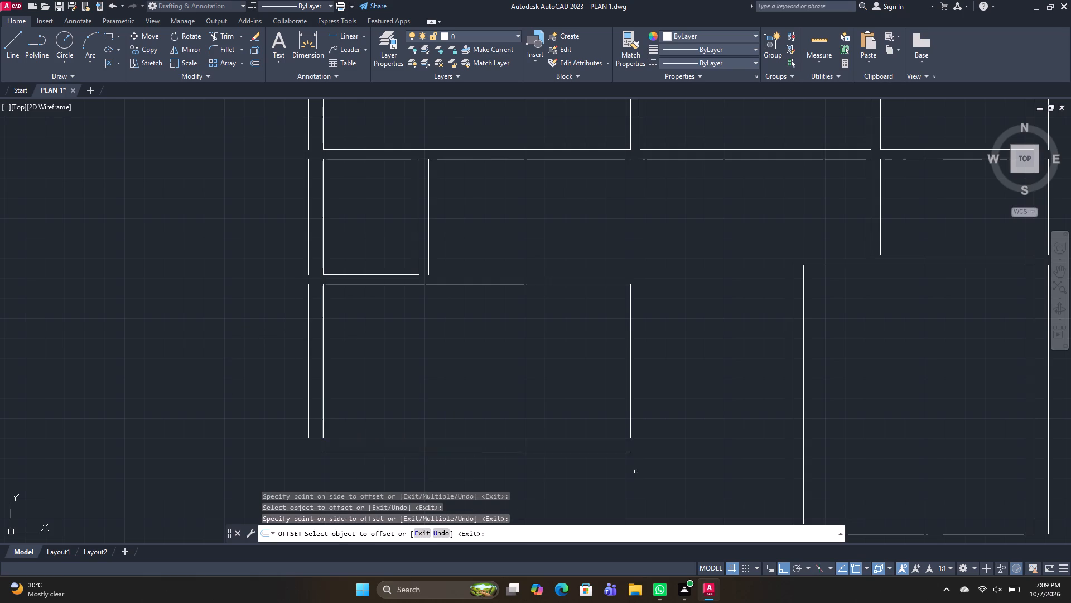
Extend the 16' by 8' room's offset south line east to the large southeast room's outer west wall line.
middle_drag(635, 470, 596, 435)
middle_drag(570, 419, 395, 343)
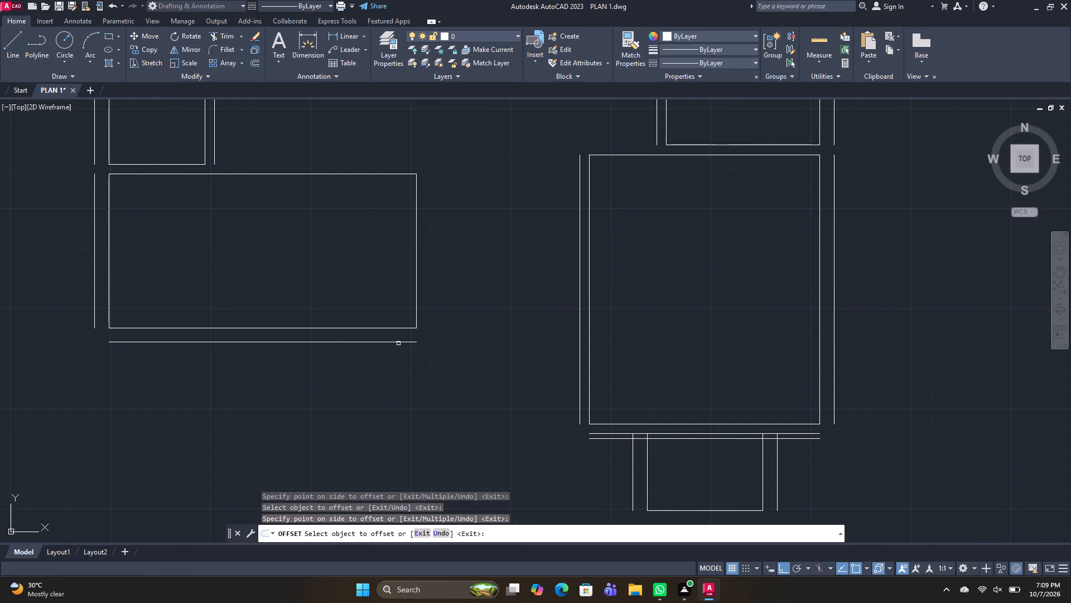
middle_drag(493, 339, 483, 327)
middle_click(483, 327)
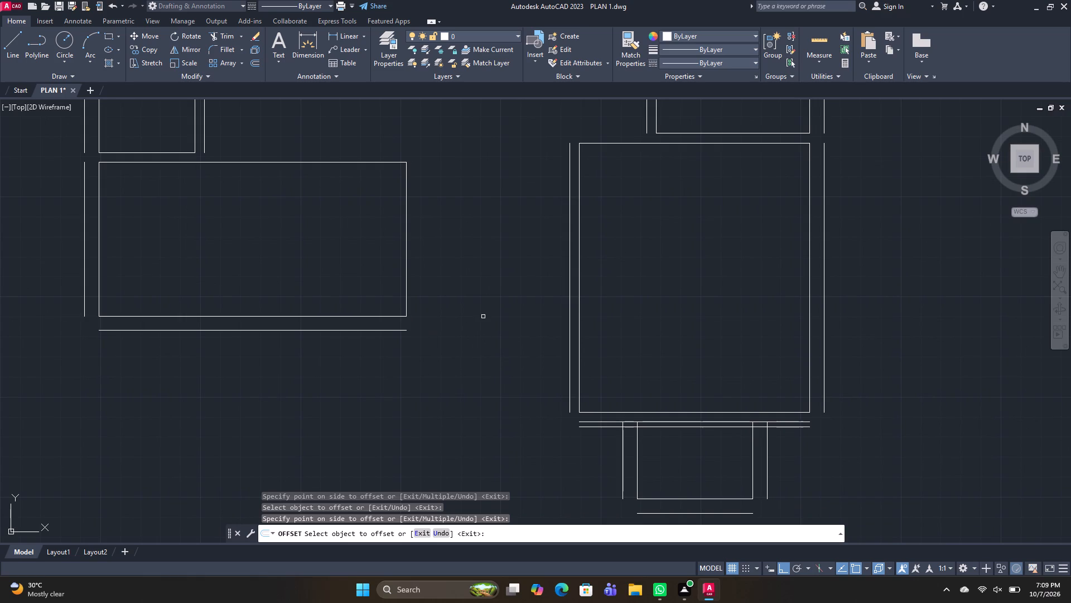
text(TR)
key(space)
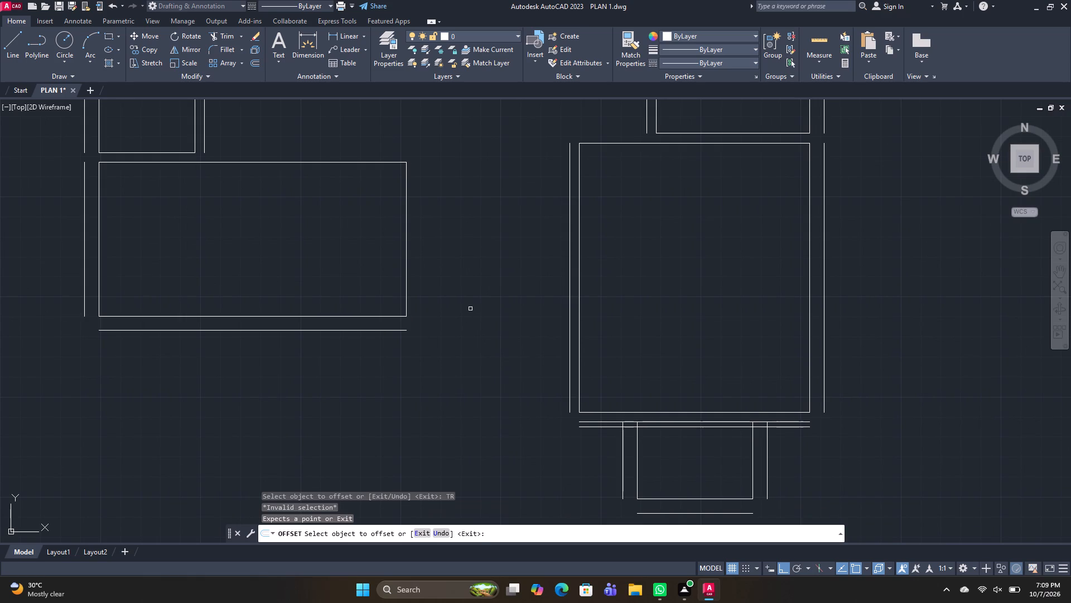
key(Escape)
key(r)
key(Escape)
text(TR)
key(space)
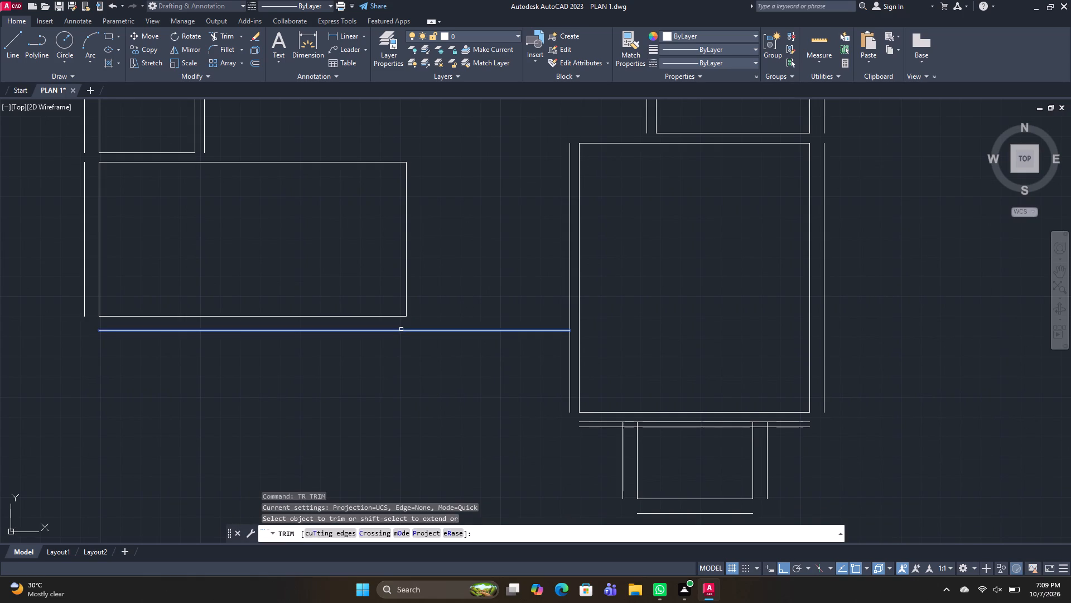
shift+click(401, 329)
key(space)
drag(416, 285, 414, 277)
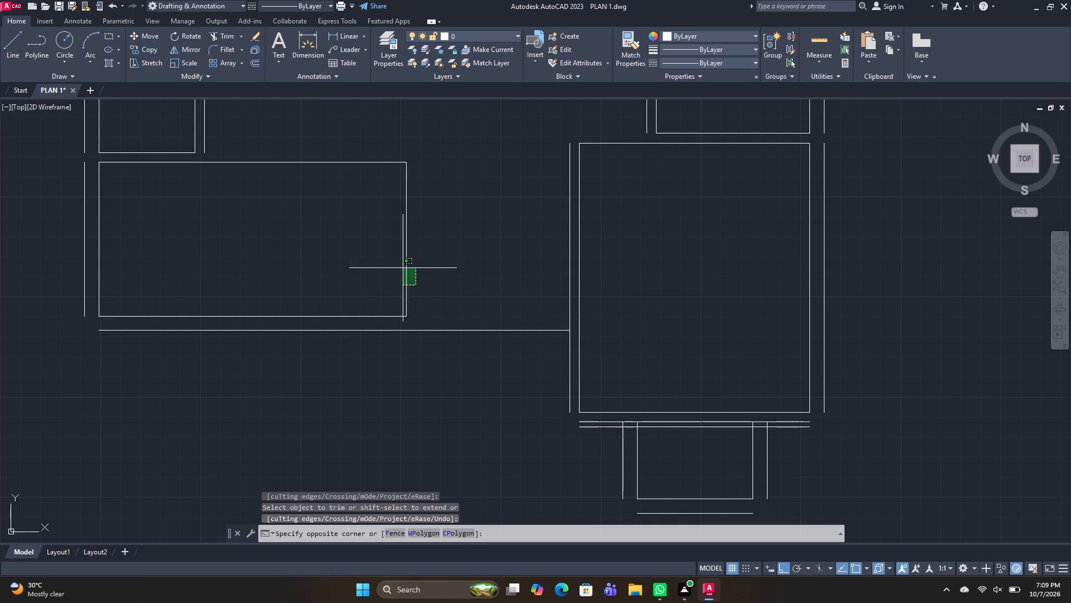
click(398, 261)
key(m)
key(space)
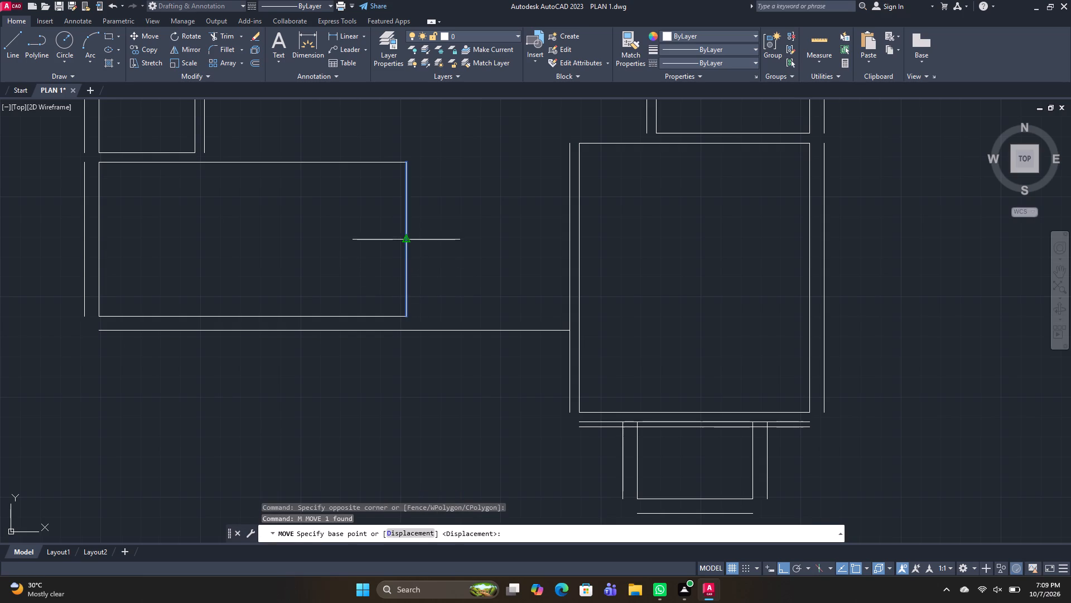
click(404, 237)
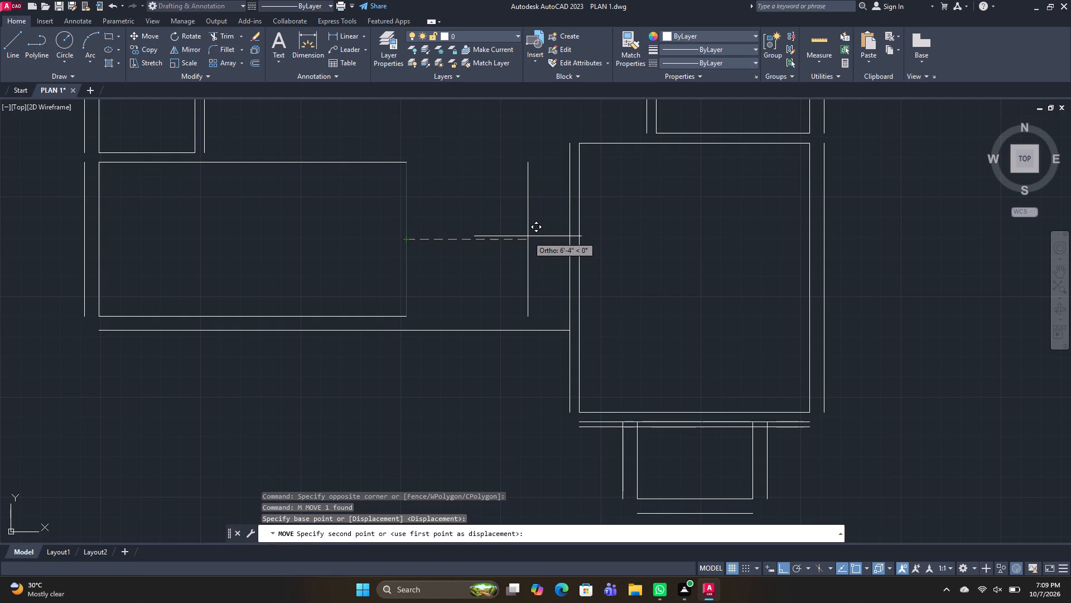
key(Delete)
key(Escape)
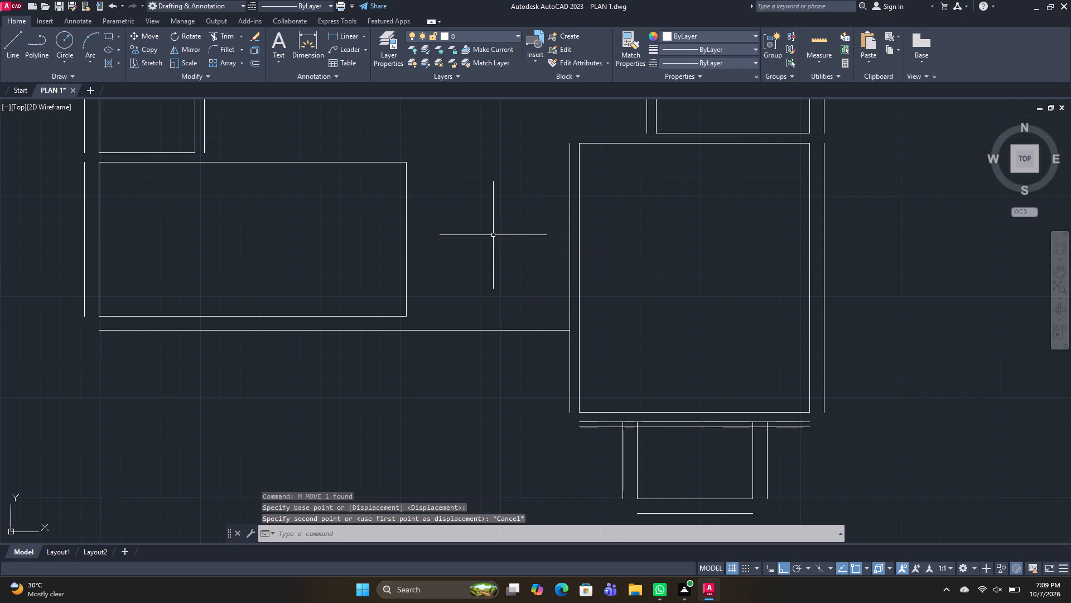
Delete the east side of the 16' by 8' room.
drag(442, 243, 416, 252)
click(359, 265)
key(Delete)
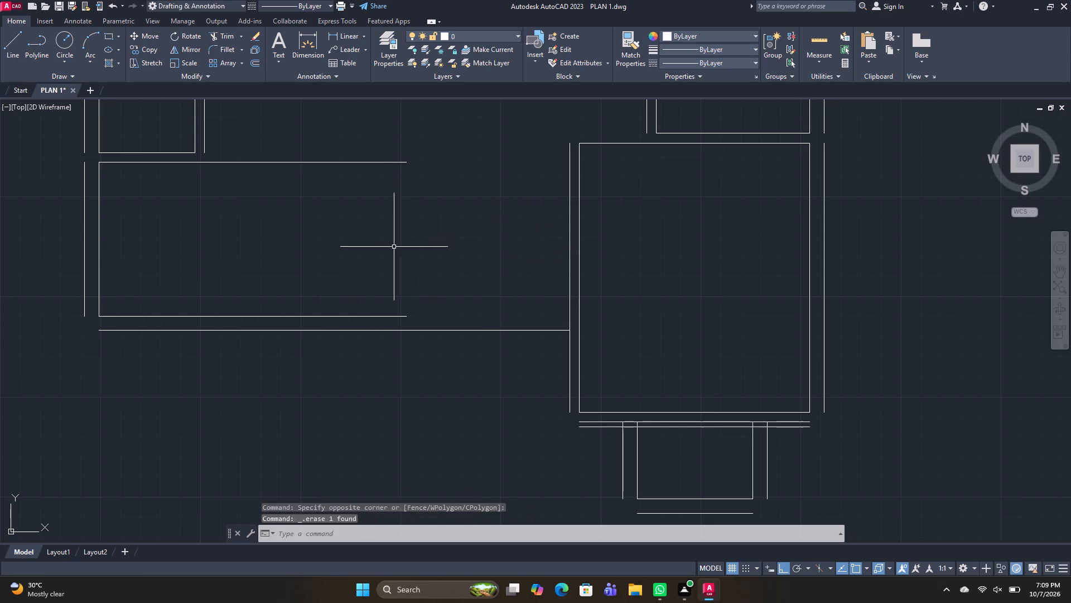
Extend the open-ended room's north and south sides east to the large southeast room's outer west wall line.
text(TR)
key(space)
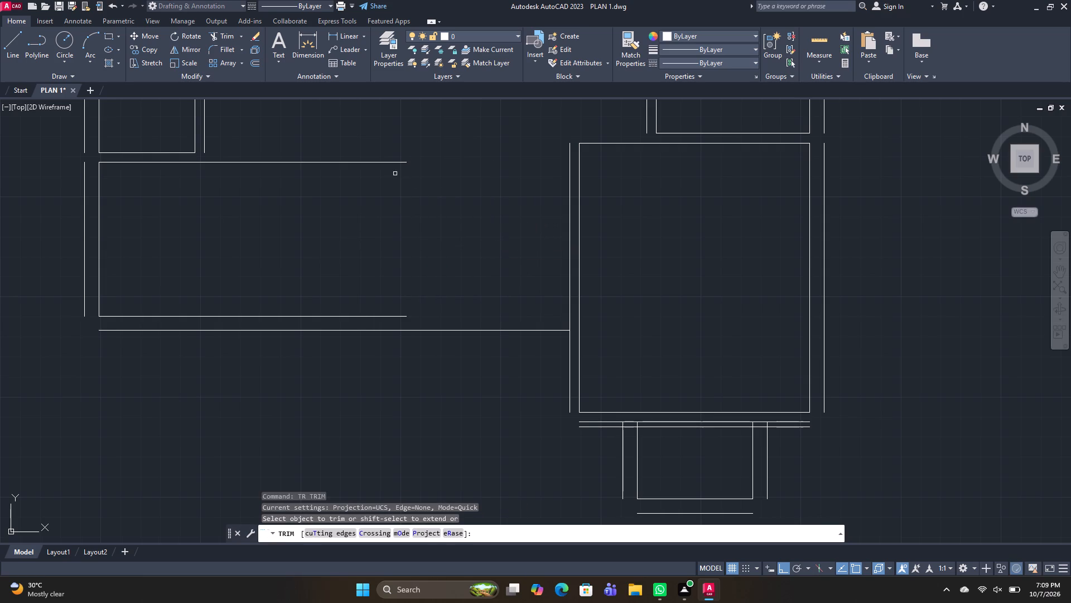
shift+drag(384, 156, 383, 321)
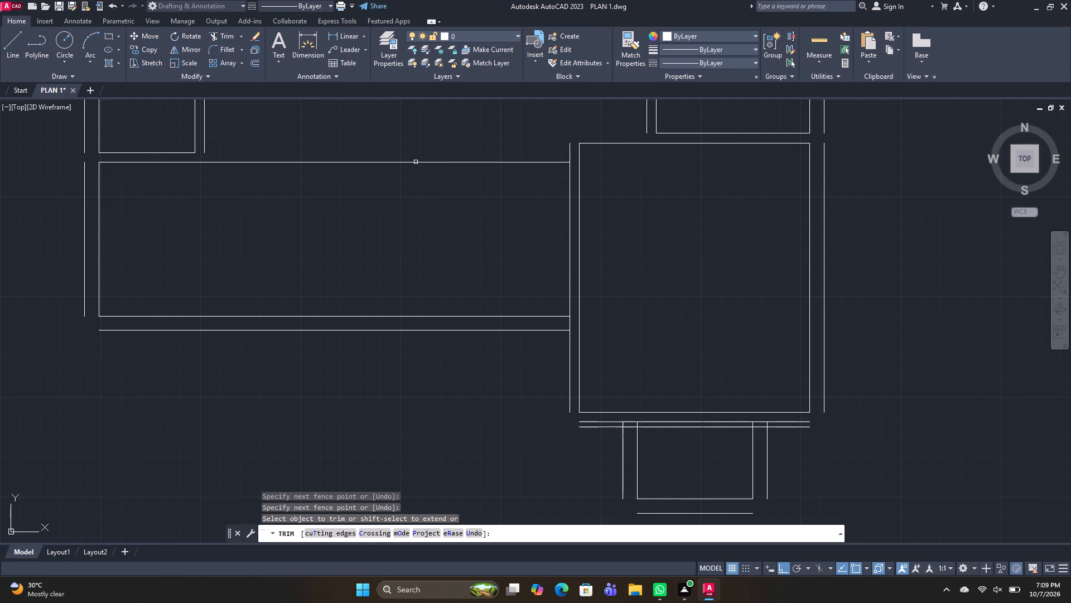
key(space)
Offset the extended room's north side outward by 6".
key(o)
key(space)
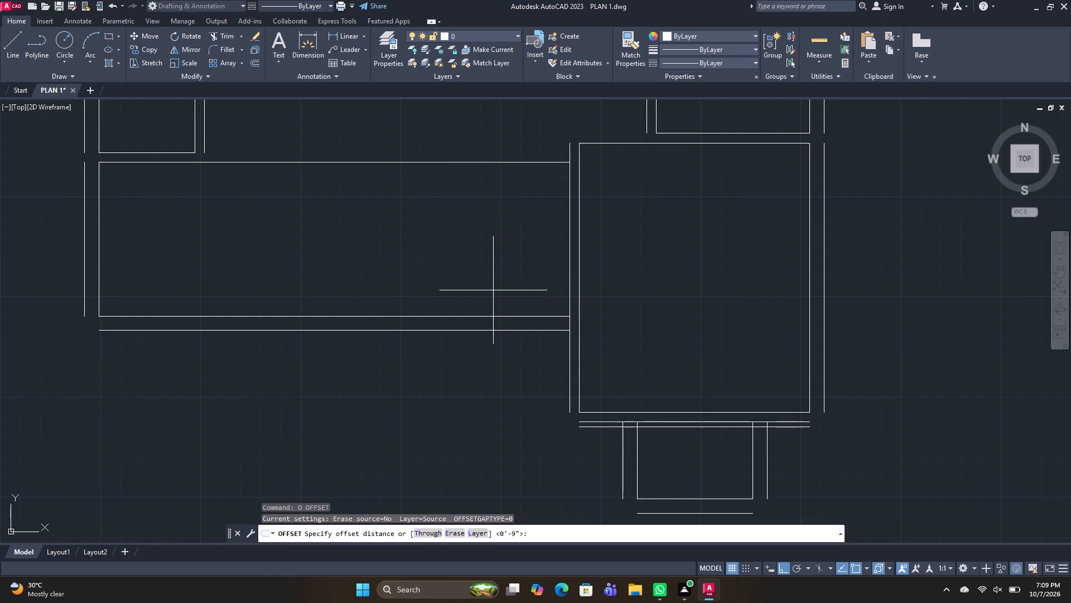
text(6")
key(Return)
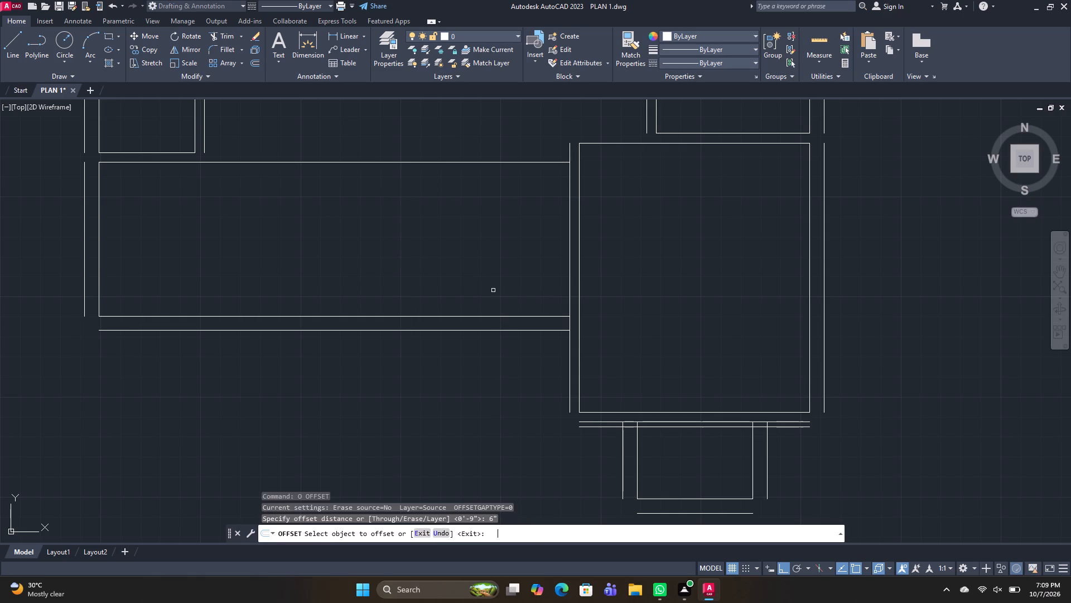
click(508, 161)
click(508, 138)
middle_drag(500, 213, 497, 238)
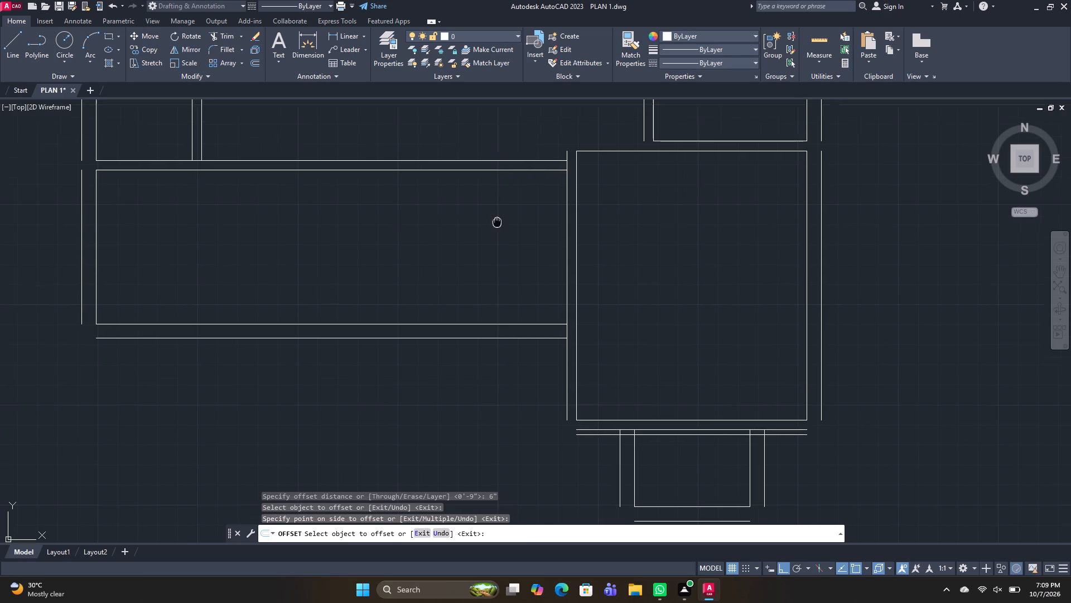
middle_drag(497, 238, 495, 300)
key(space)
Trim the doubled lines at the small southernmost room's west wall junction, including the upper line across its width and the leftover stub.
middle_drag(448, 403, 361, 294)
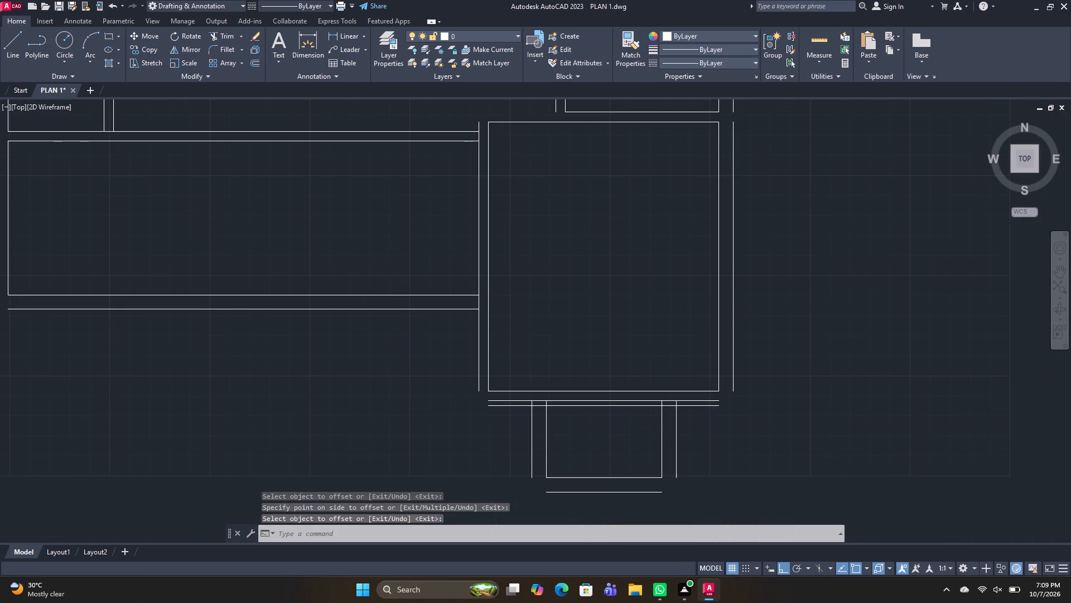
text(TR)
key(space)
scroll(522, 399, up, 1)
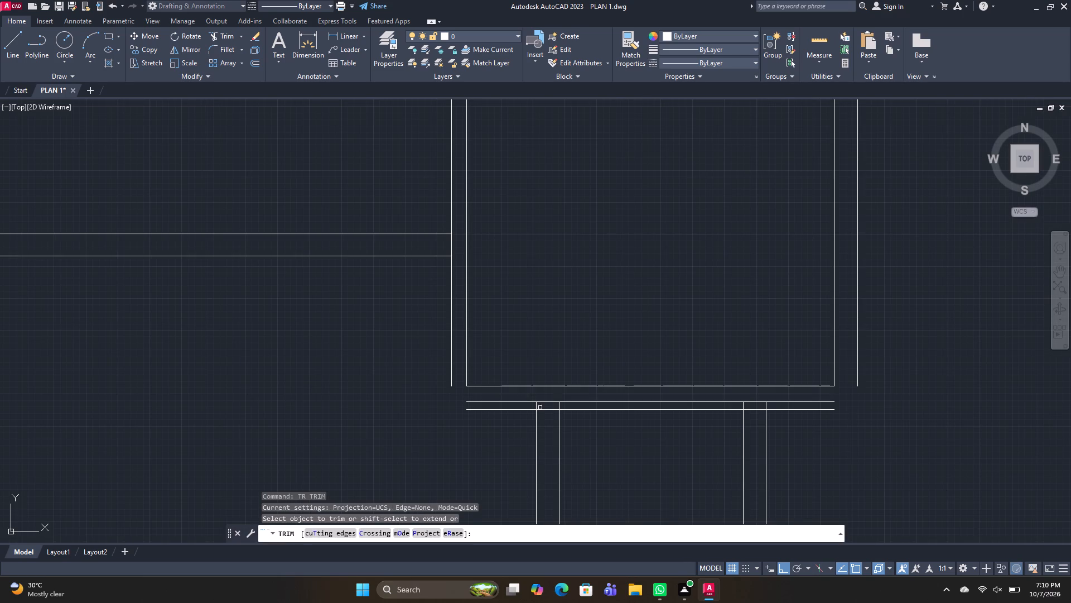
click(549, 410)
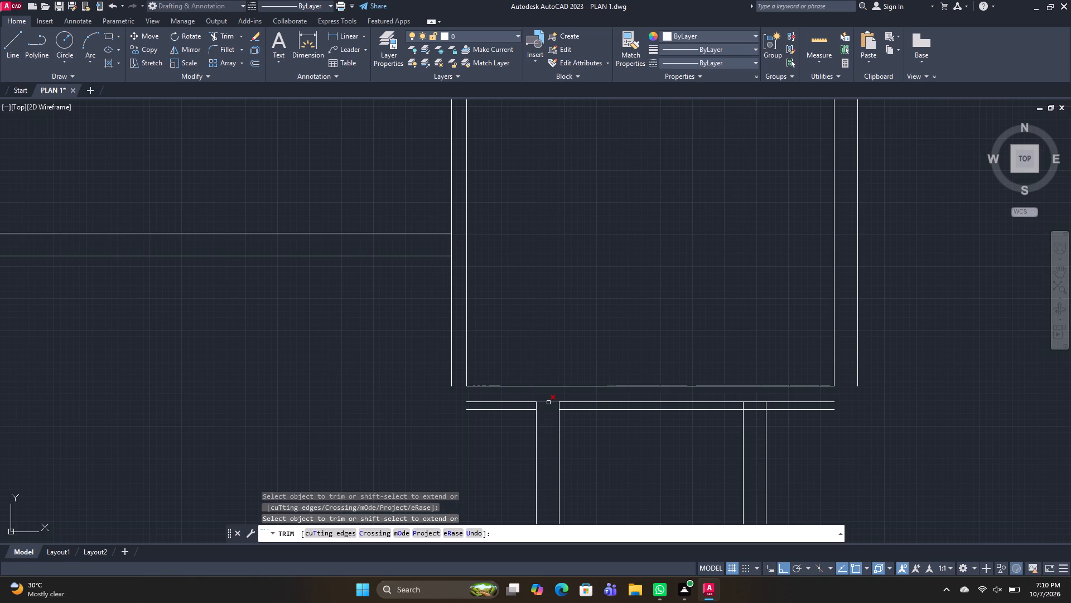
click(548, 403)
scroll(546, 405, up, 2)
click(495, 420)
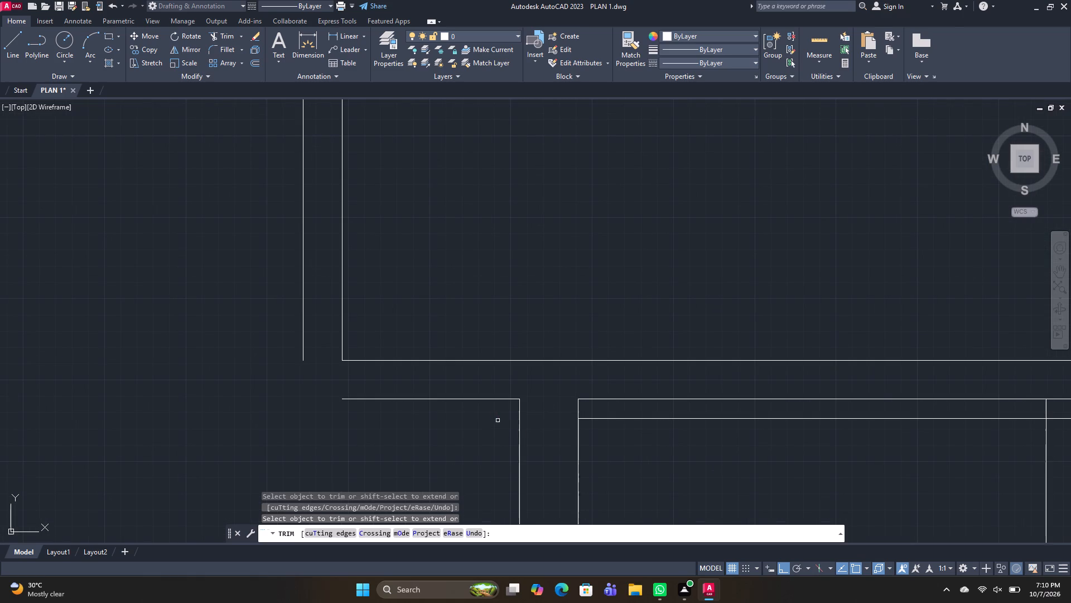
drag(611, 396, 612, 405)
click(612, 405)
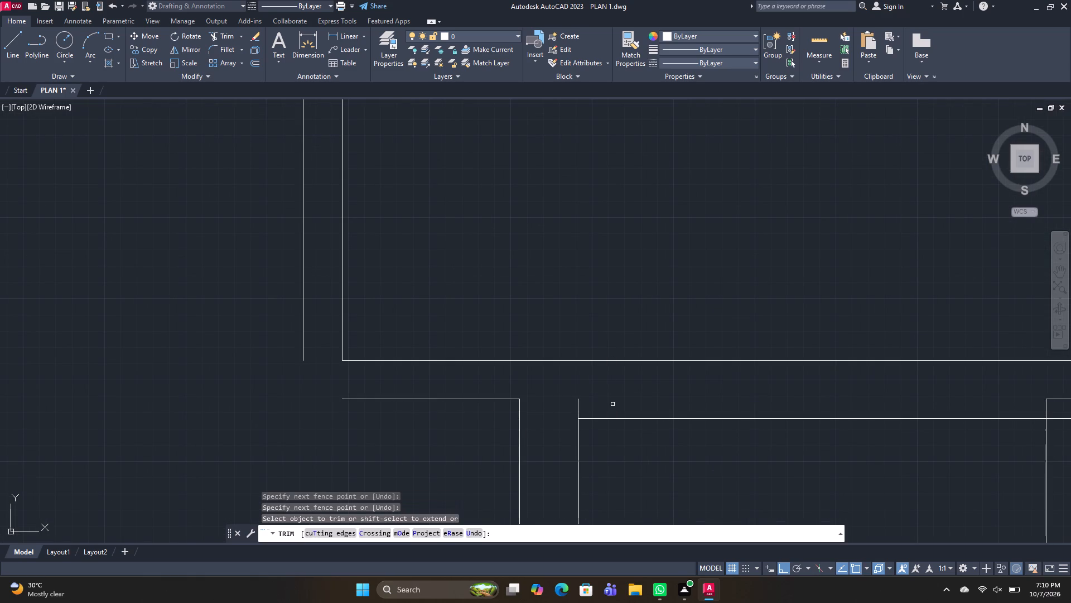
click(577, 409)
Trim the doubled line at the small southernmost room's east wall junction and the line segment crossing the wall thickness.
scroll(599, 393, down, 3)
scroll(692, 395, up, 1)
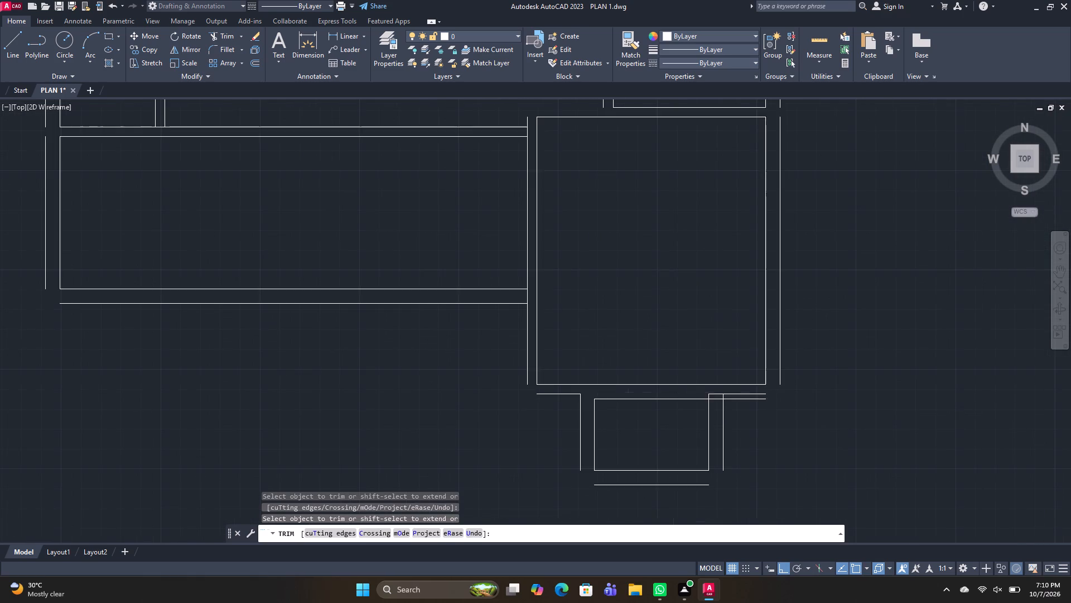
scroll(692, 395, up, 1)
drag(718, 398, 742, 398)
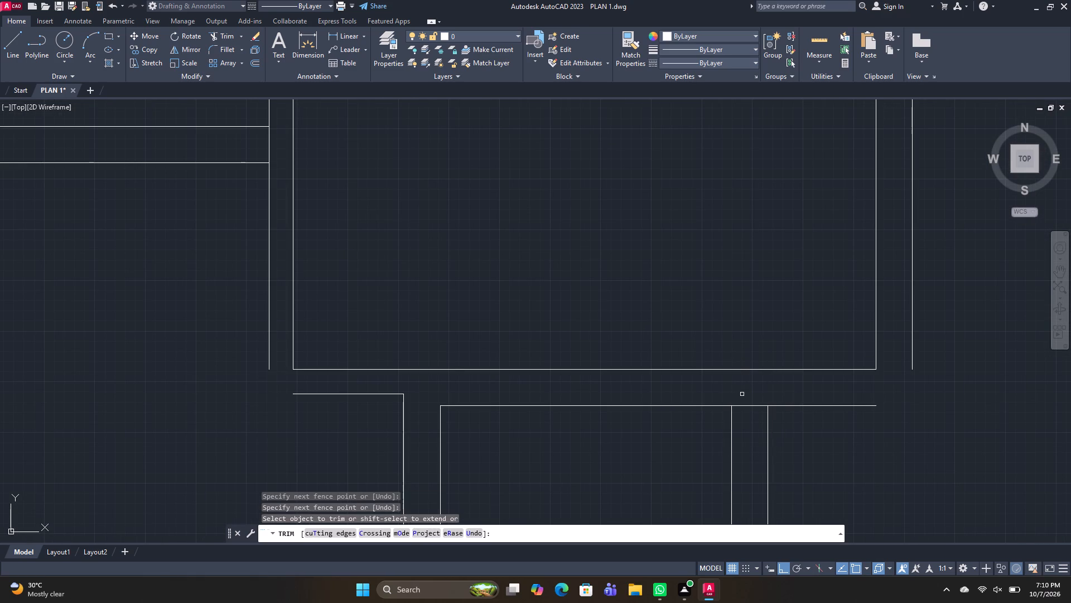
drag(753, 415, 749, 398)
scroll(748, 390, down, 2)
scroll(806, 388, up, 1)
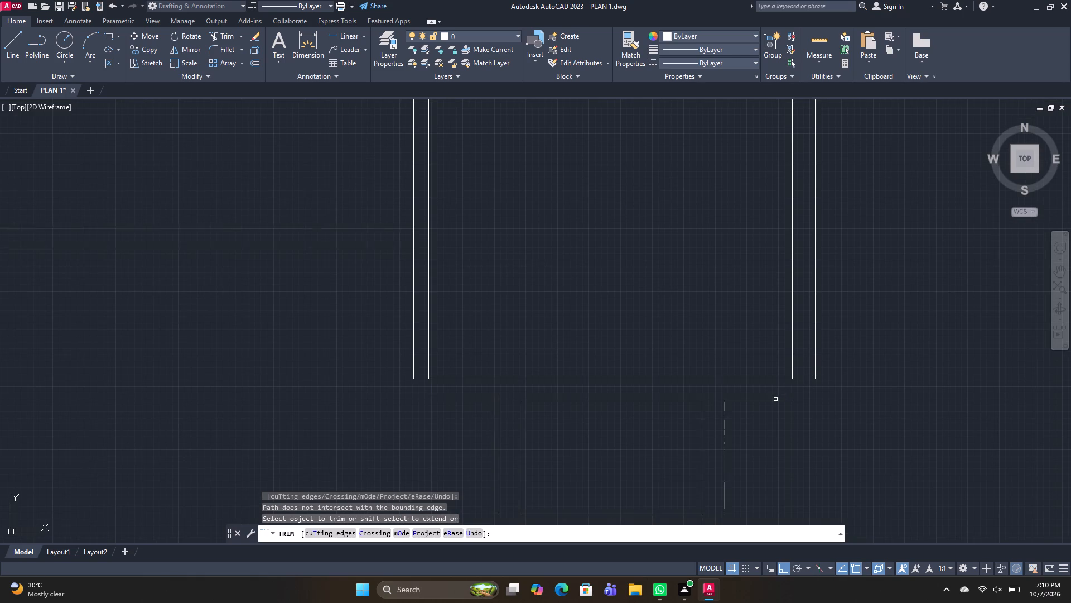
Trim the large southeast room's outer west wall line where the extended room's south wall meets it.
scroll(775, 398, down, 3)
scroll(759, 433, up, 2)
middle_drag(594, 343, 590, 390)
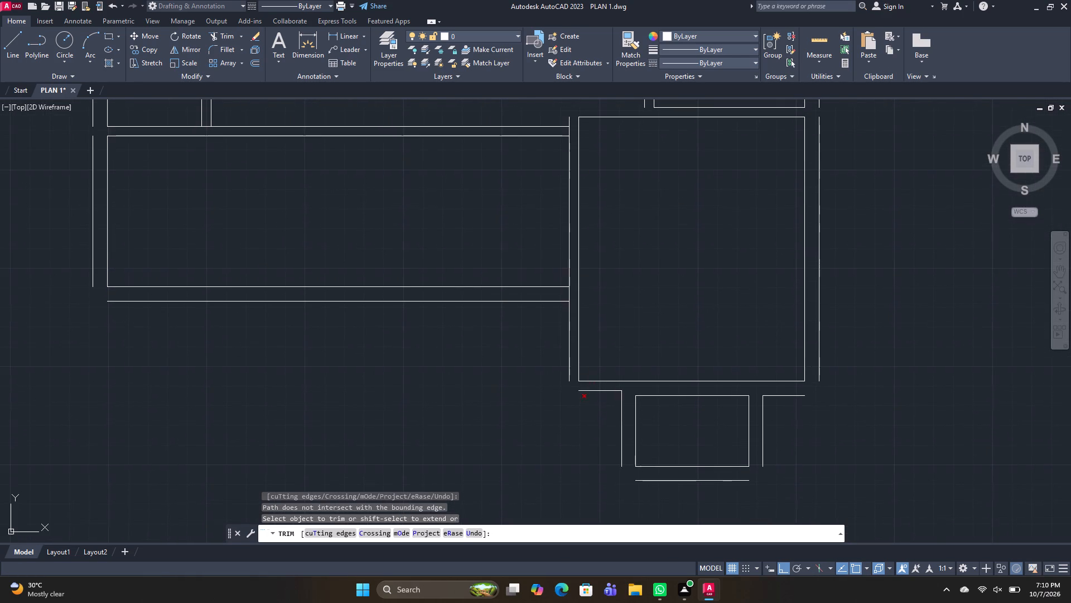
click(567, 297)
Trim the lines crossing both ends of the short partition in the middle row and close the gap in that row's north line.
scroll(547, 325, down, 2)
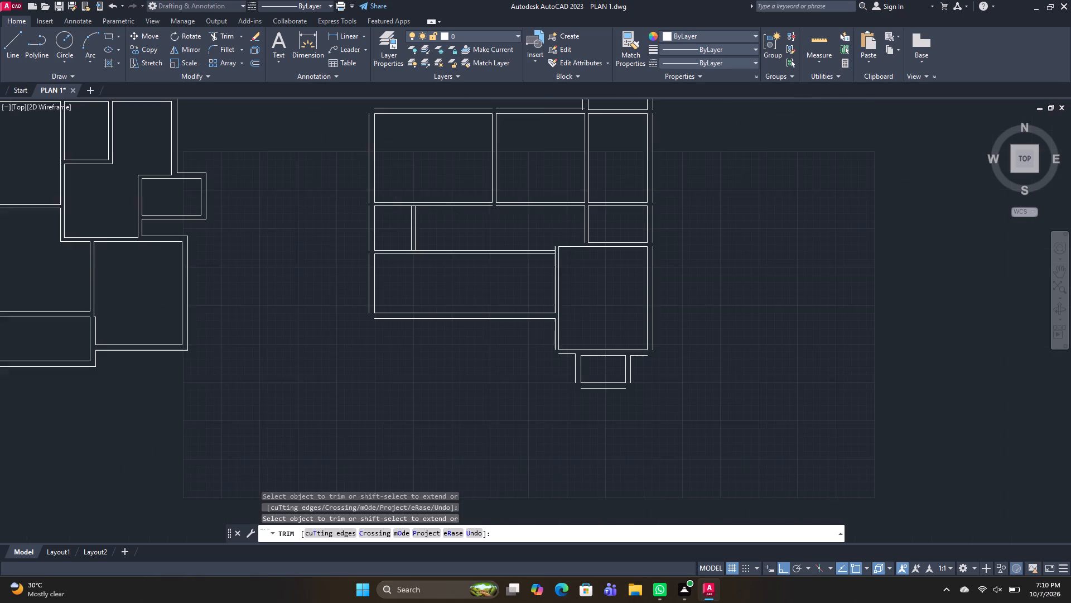
middle_drag(531, 343, 559, 429)
scroll(533, 351, down, 1)
scroll(446, 418, up, 1)
scroll(484, 313, up, 2)
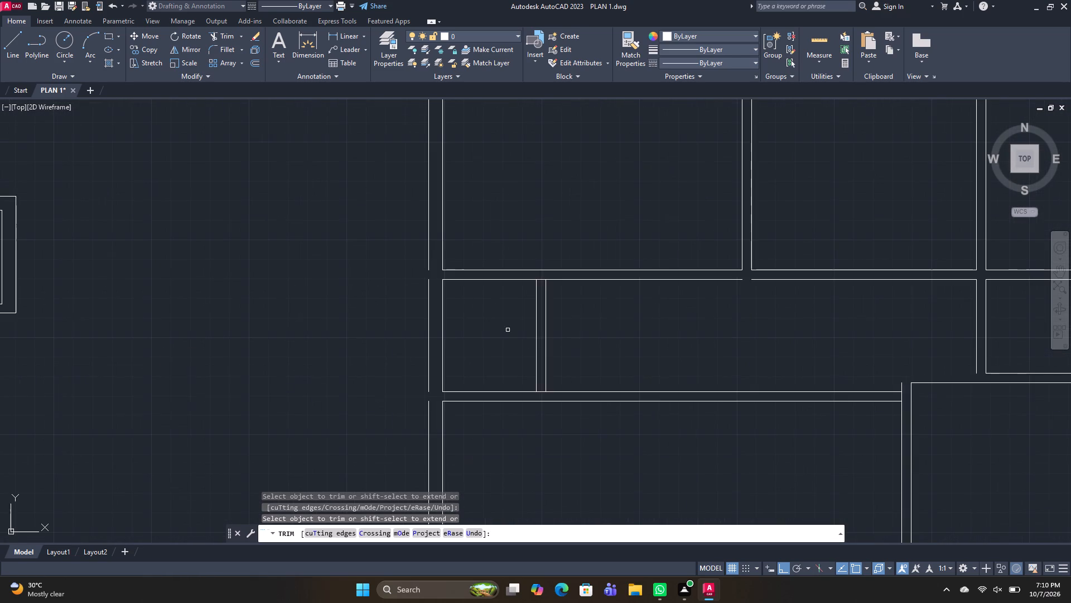
drag(542, 391, 541, 386)
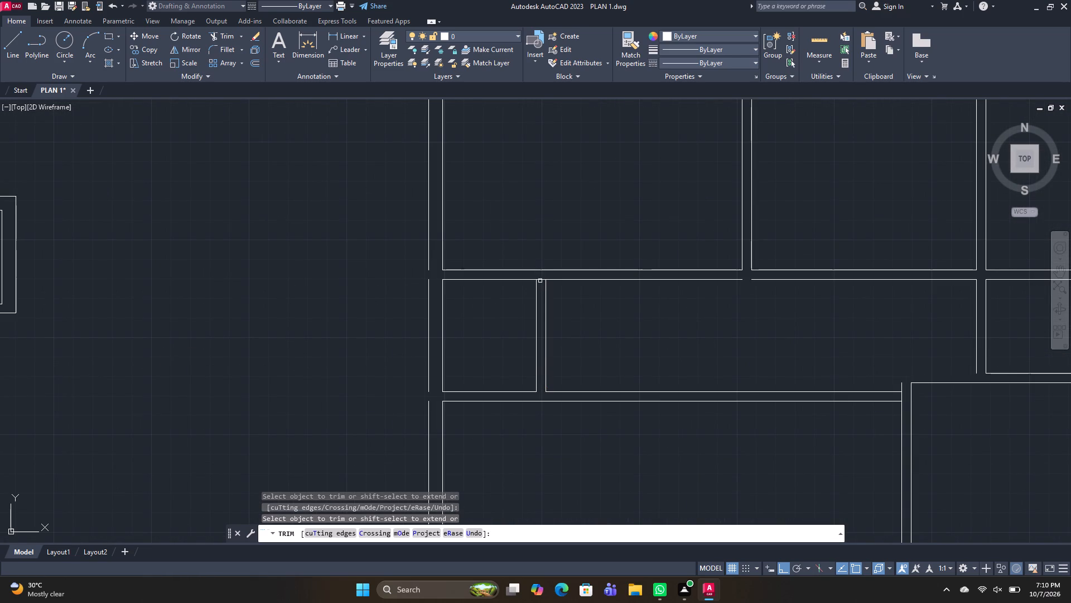
click(540, 280)
middle_drag(727, 307, 634, 359)
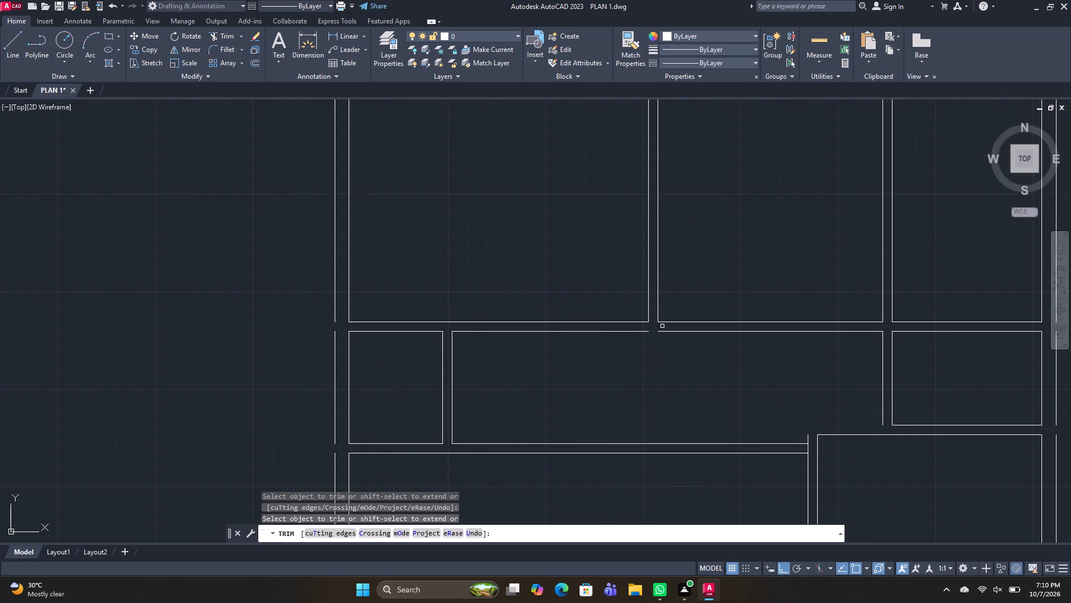
shift+click(659, 332)
Trim the overshooting ends where the north outer wall line meets the northernmost small room's outer west line.
scroll(673, 296, down, 2)
scroll(653, 233, up, 1)
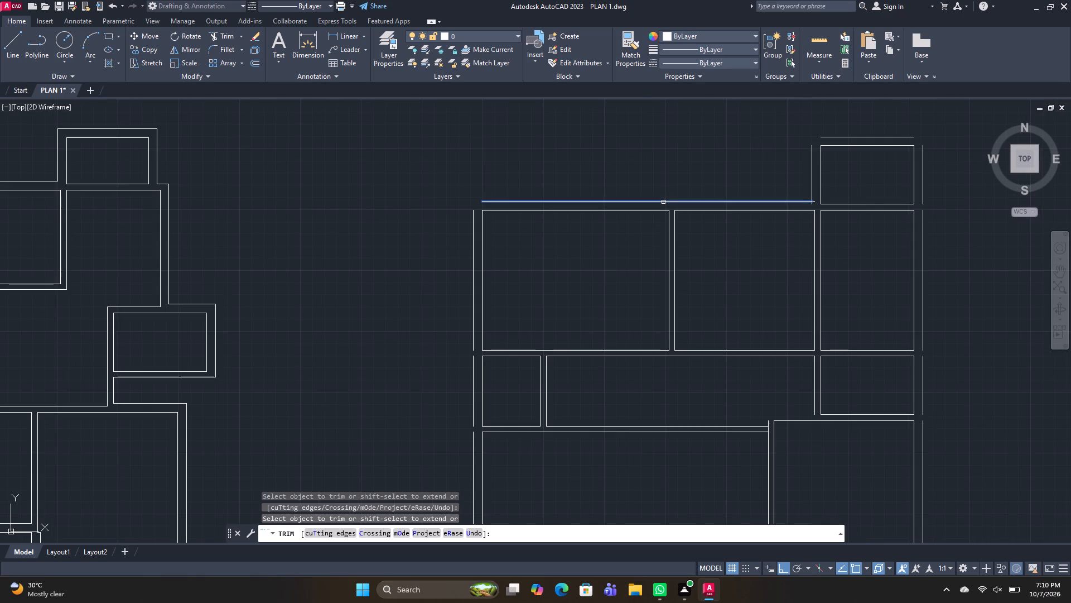
shift+click(663, 202)
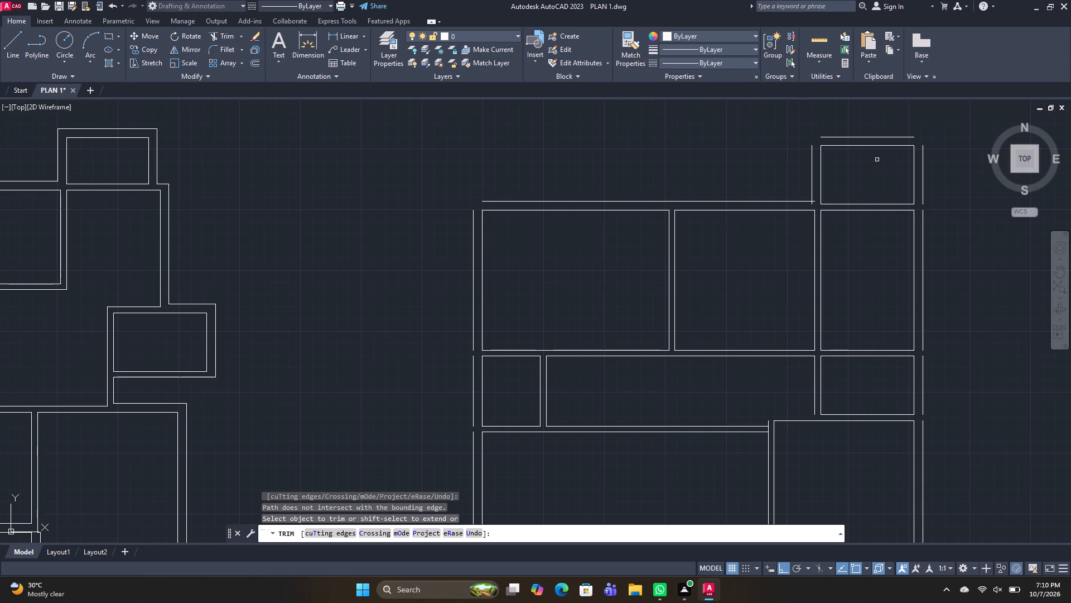
scroll(816, 204, up, 3)
drag(806, 195, 795, 208)
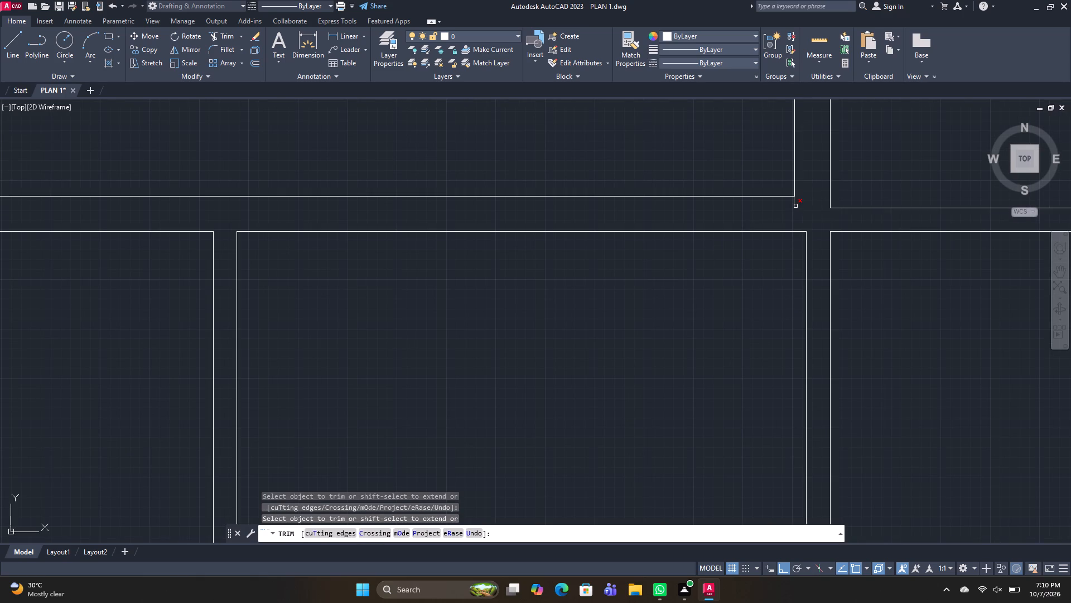
click(795, 206)
Extend the large southeast room's north side west to its outer west wall line and trim that line across the adjoining wall.
scroll(809, 211, down, 2)
middle_drag(869, 279, 832, 261)
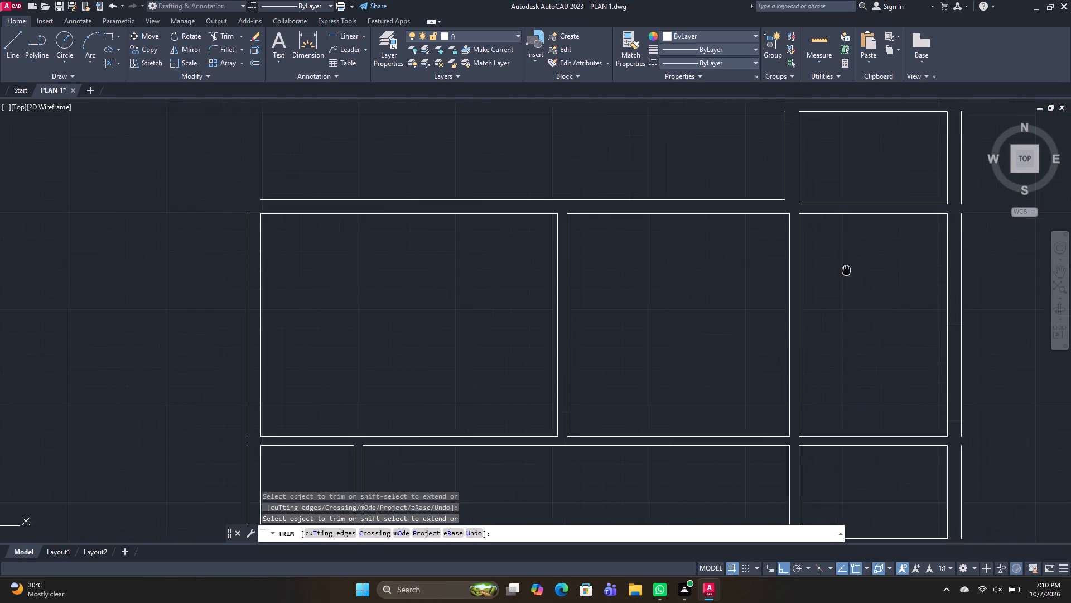
middle_drag(832, 261, 749, 215)
scroll(765, 276, down, 3)
scroll(742, 370, up, 4)
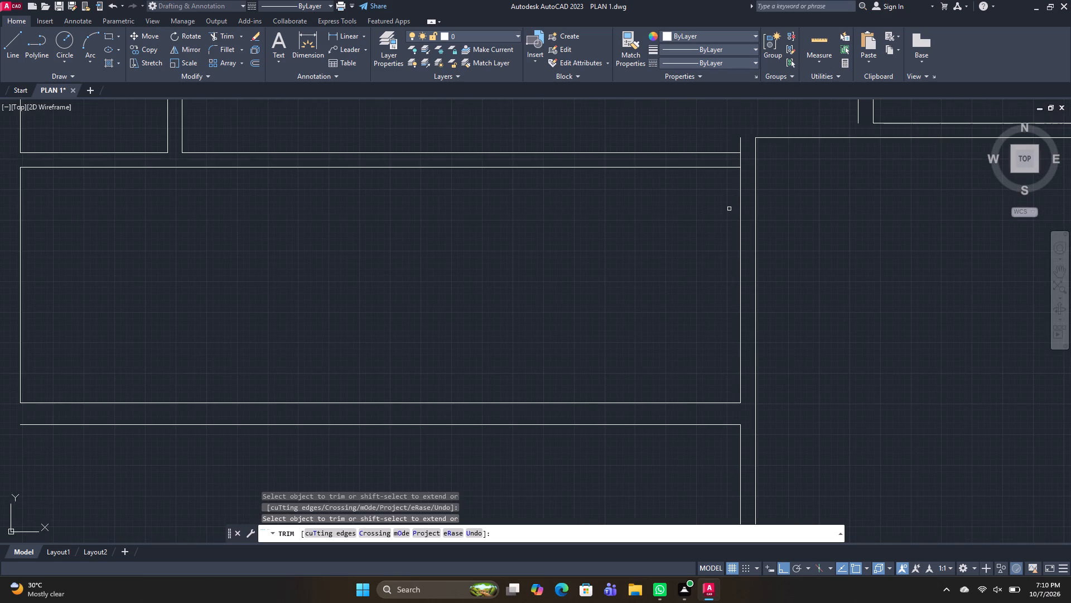
middle_drag(729, 209, 642, 313)
shift+click(672, 241)
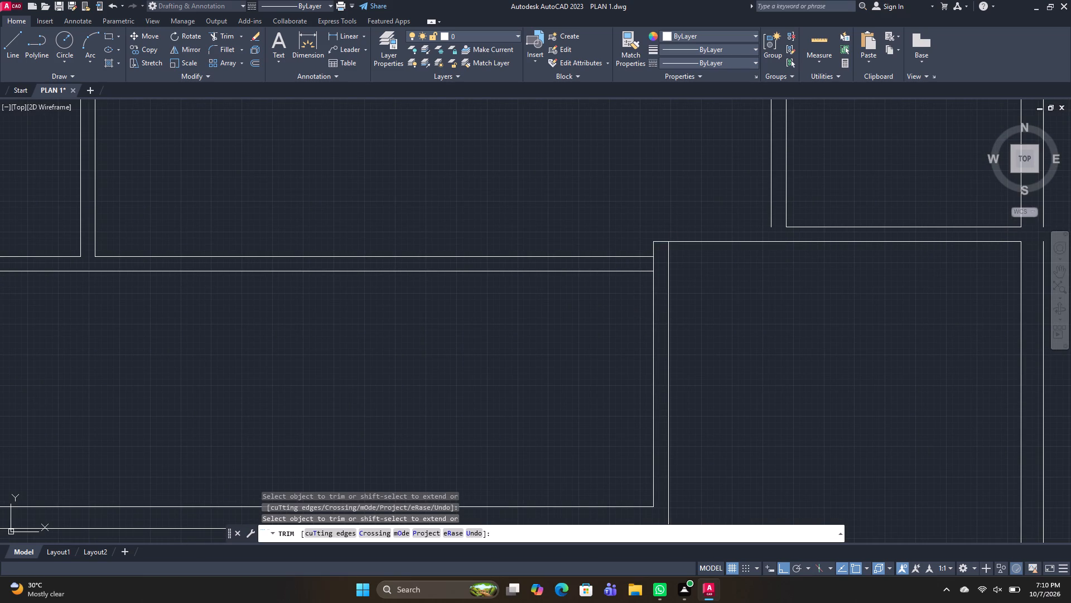
click(654, 265)
Extend the small middle-east room's south line west into a stepped corner above the large southeast room, trimming the excess lines at the junctions.
middle_drag(818, 277, 803, 288)
shift+click(757, 234)
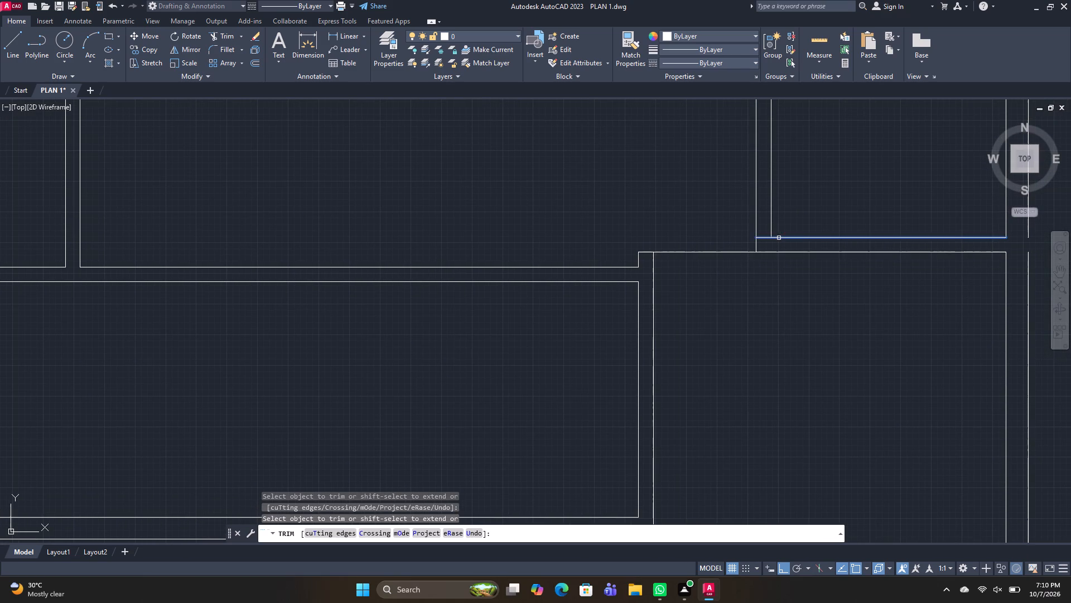
shift+click(779, 238)
shift+click(767, 237)
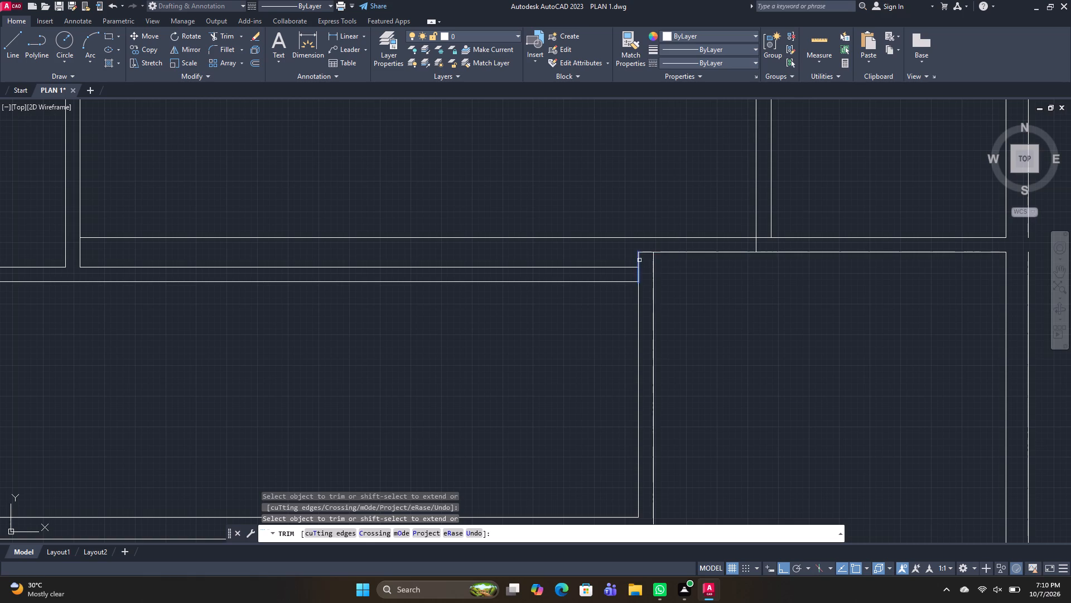
shift+click(639, 257)
click(646, 253)
drag(597, 245, 602, 200)
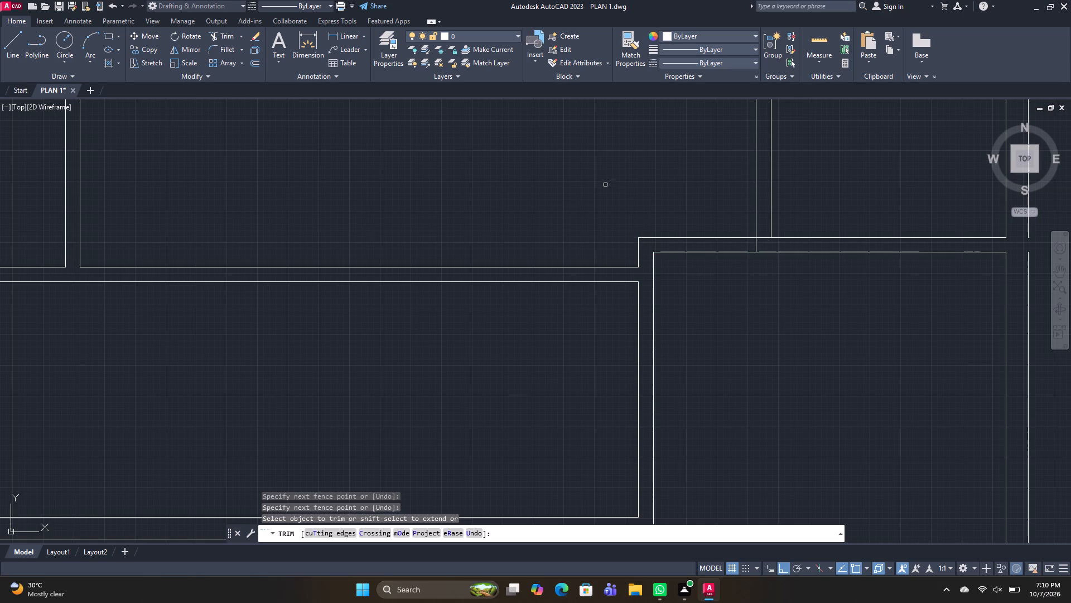
click(757, 243)
click(765, 236)
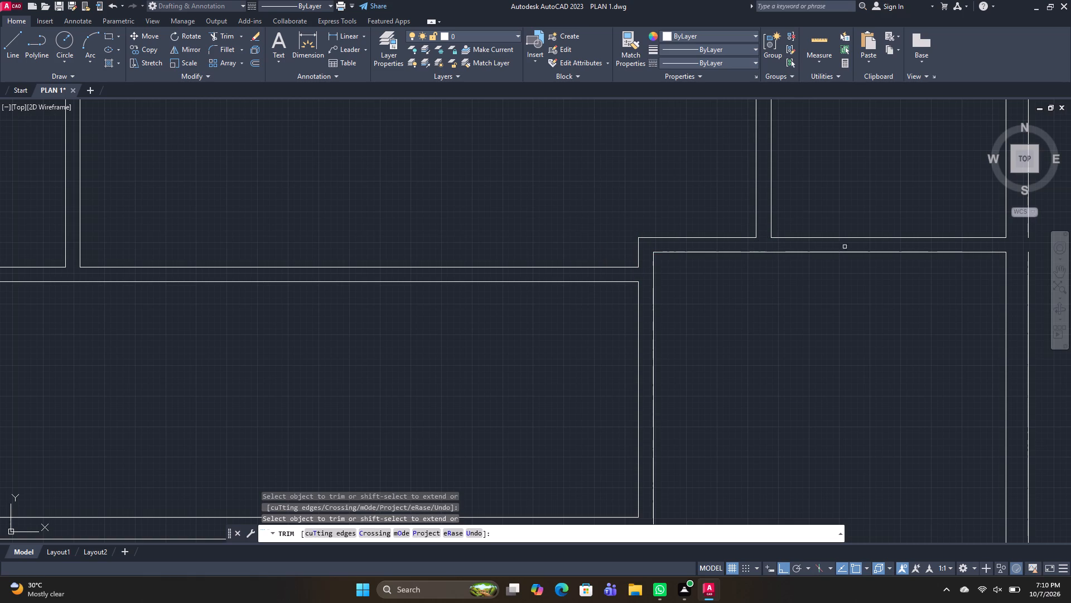
middle_drag(975, 244, 860, 255)
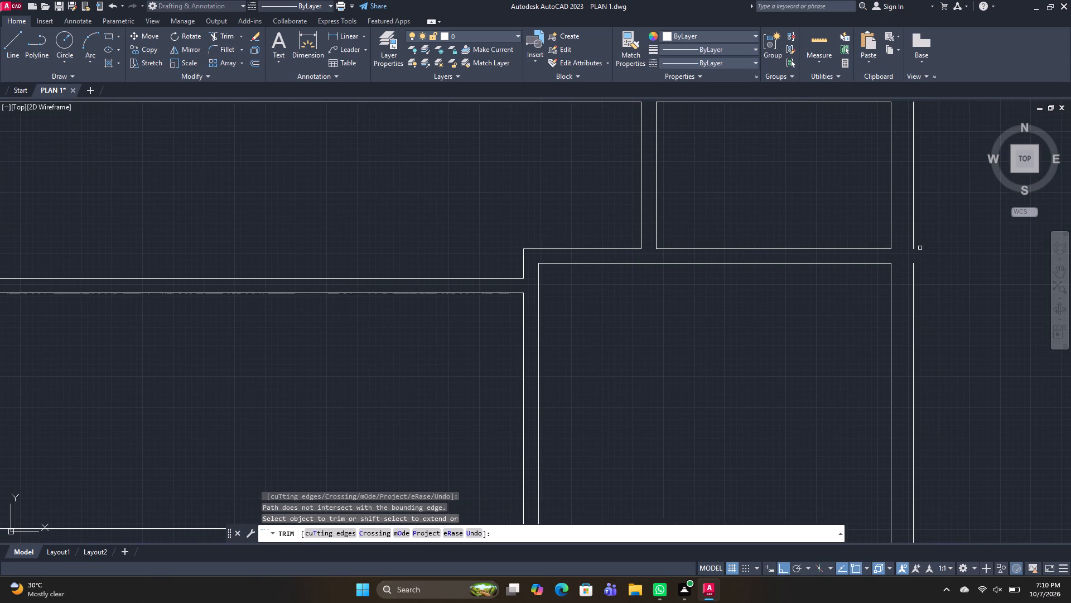
scroll(909, 256, down, 3)
key(space)
Draw crossing extension lines west and south from the open outer wall ends at the large southeast room's southwest corner.
scroll(813, 357, up, 1)
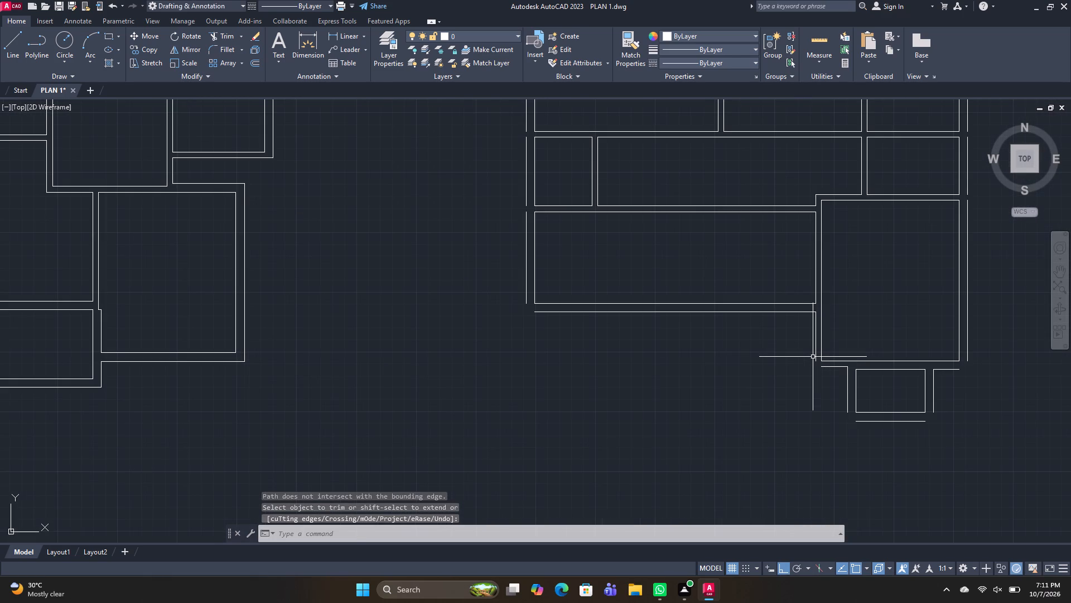
text(L)
key(space)
scroll(774, 377, up, 2)
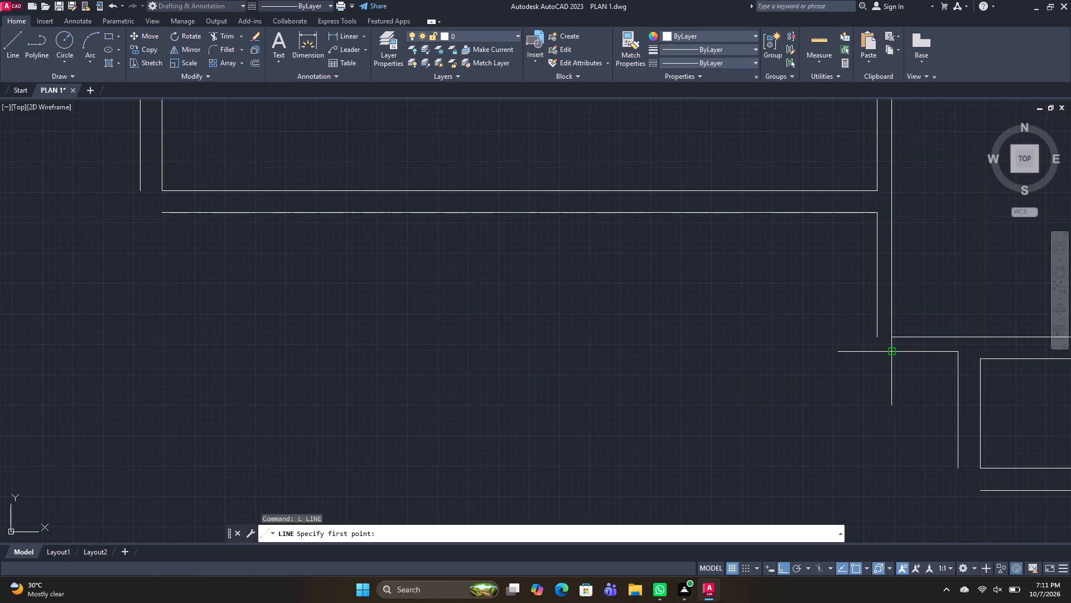
drag(893, 348, 882, 348)
click(776, 342)
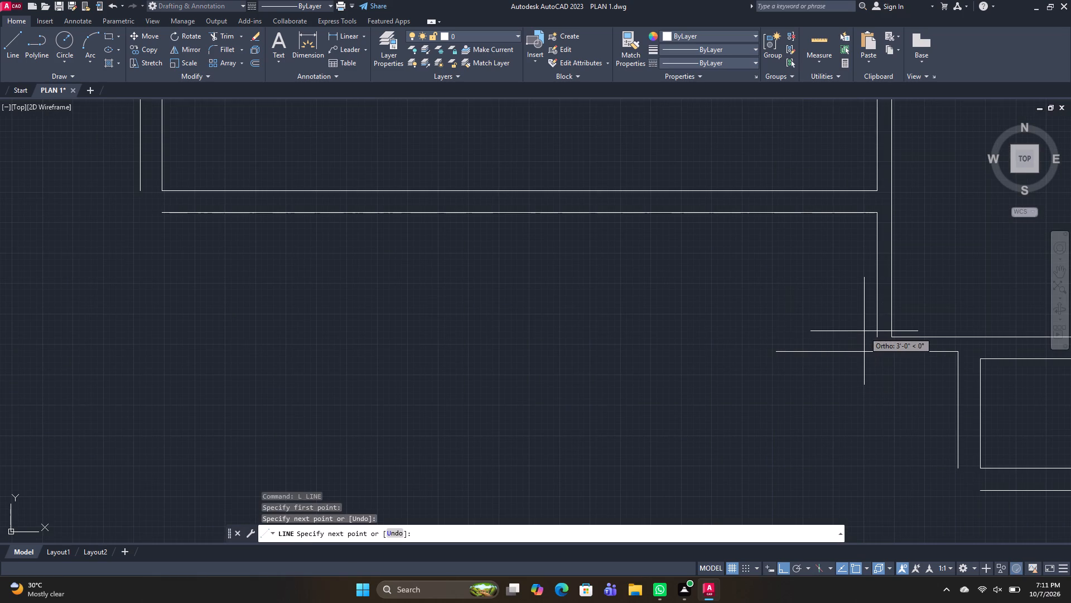
key(space)
key(space)
drag(879, 337, 879, 344)
click(877, 378)
key(space)
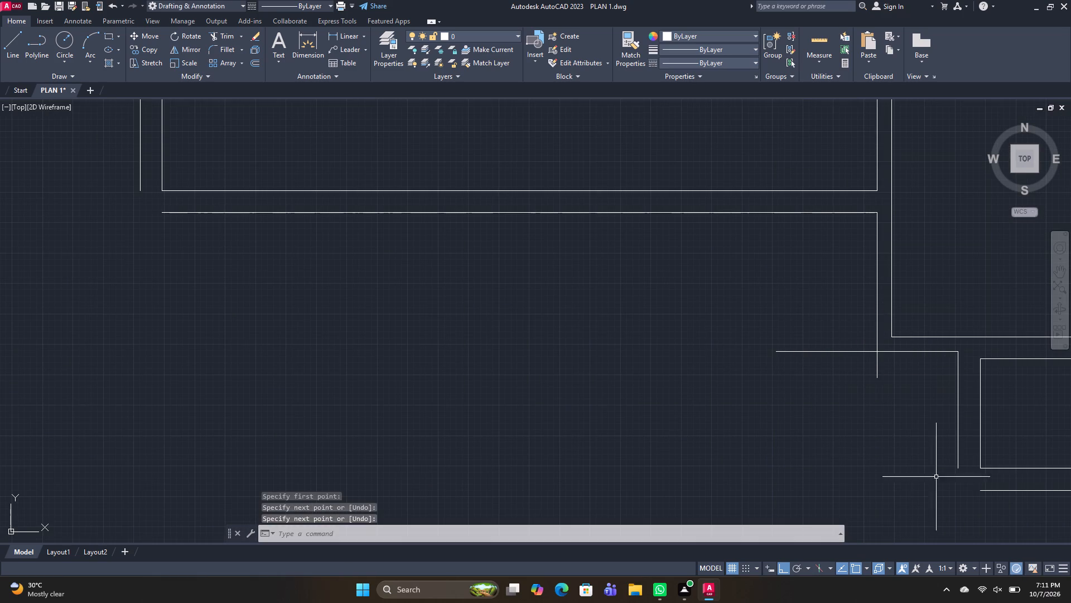
Draw crossing extension lines south and west from the outer wall ends at the small southernmost room's southwest corner.
key(space)
drag(958, 468, 958, 475)
click(958, 513)
key(space)
key(space)
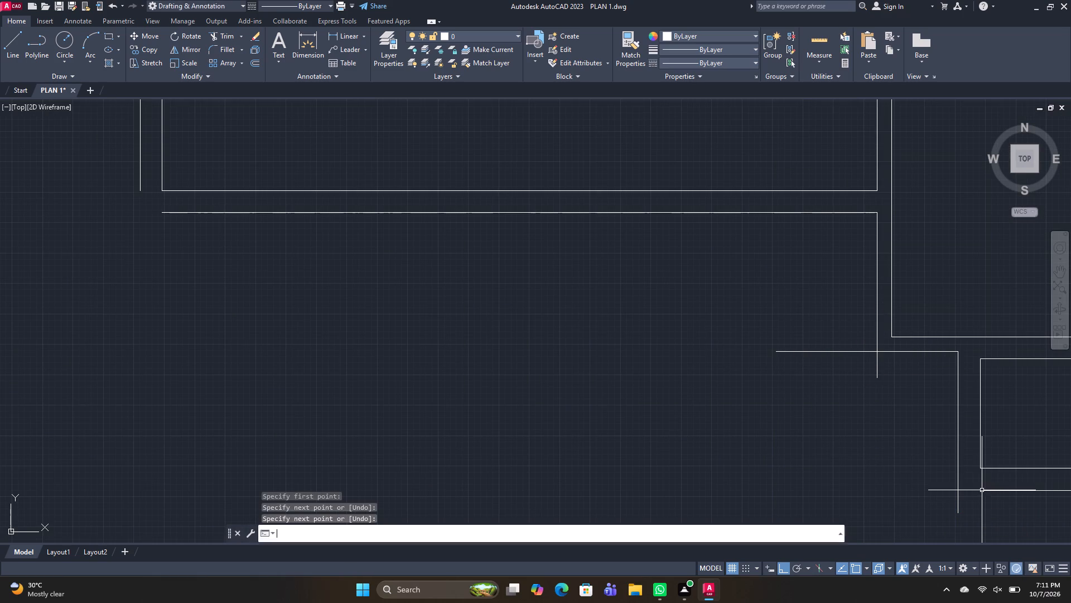
click(982, 490)
click(897, 496)
key(space)
Draw crossing extension lines east and south from the outer wall ends at the small southernmost room's southeast corner.
scroll(894, 485, down, 2)
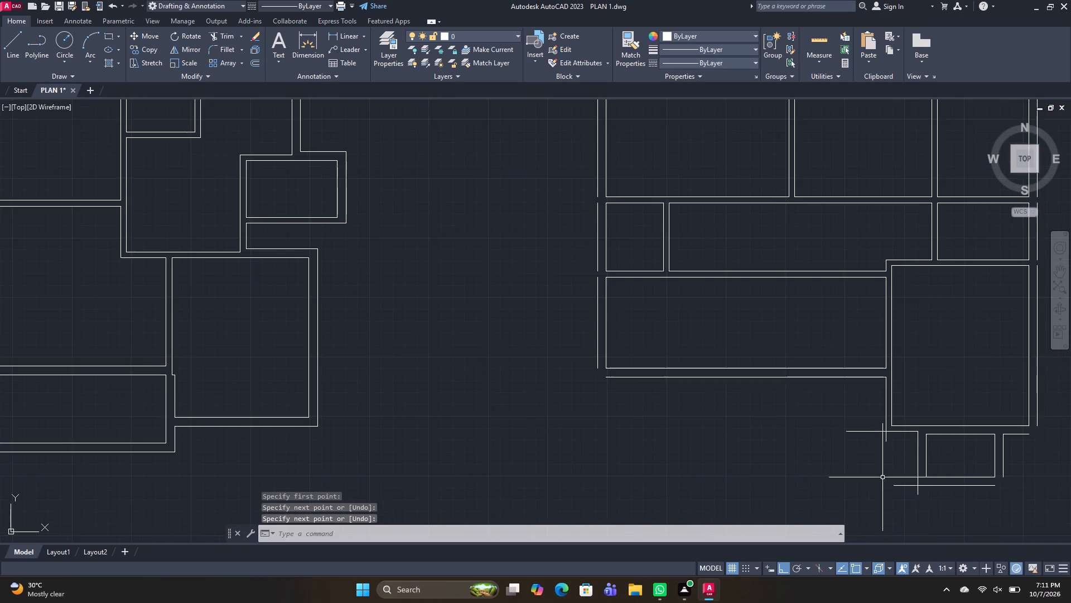
middle_drag(882, 476, 585, 412)
key(space)
click(693, 419)
click(745, 423)
key(space)
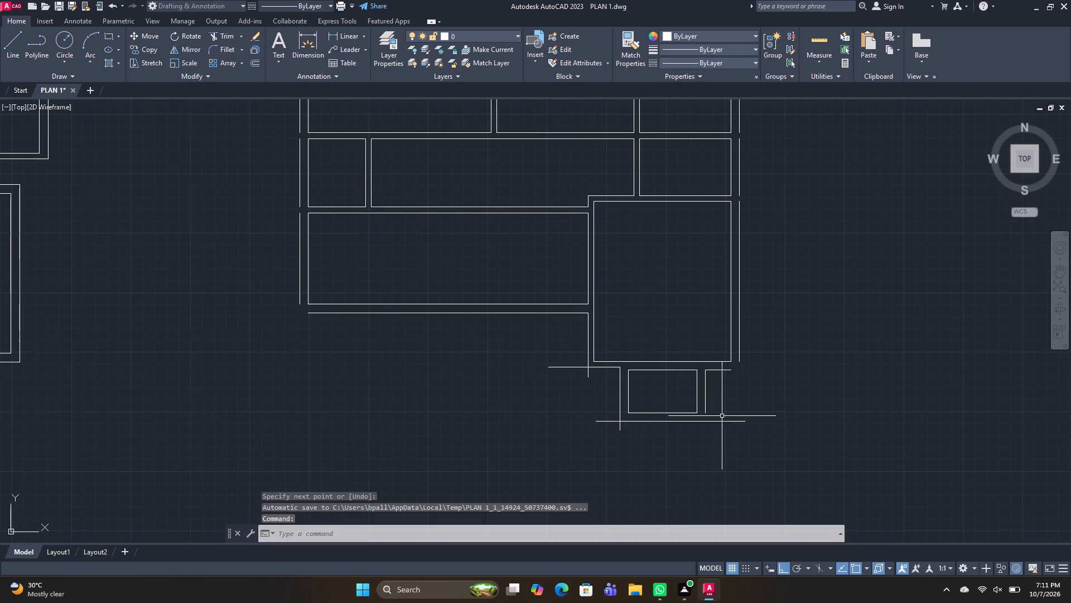
key(space)
drag(705, 414, 705, 422)
click(706, 446)
key(space)
Draw crossing extension lines east and south from the outer wall ends at the large southeast room's southeast corner.
key(space)
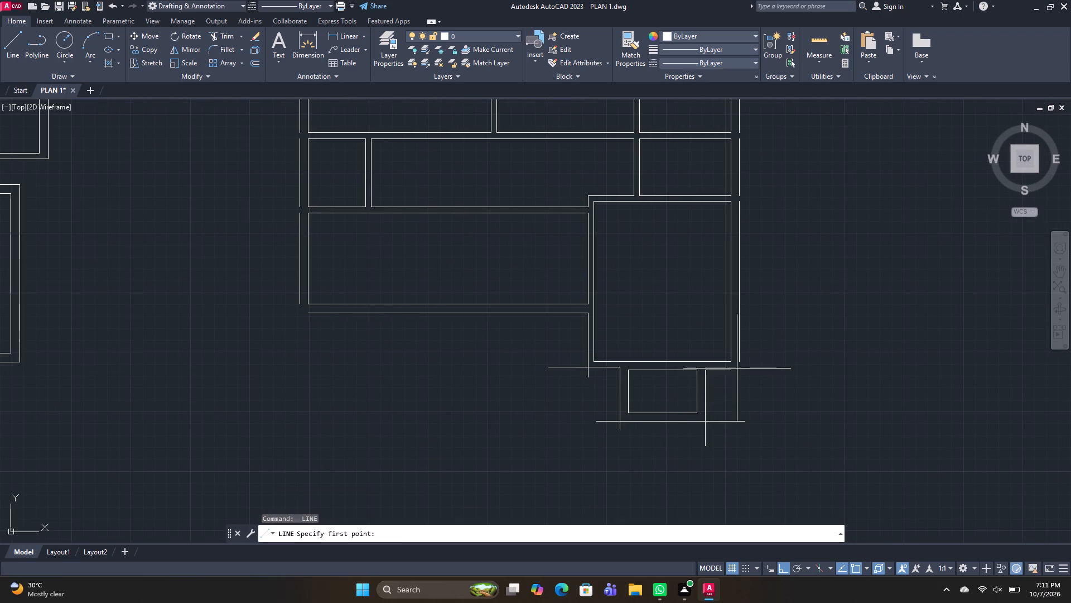
click(729, 371)
click(765, 374)
key(space)
key(space)
drag(741, 359, 742, 377)
click(745, 411)
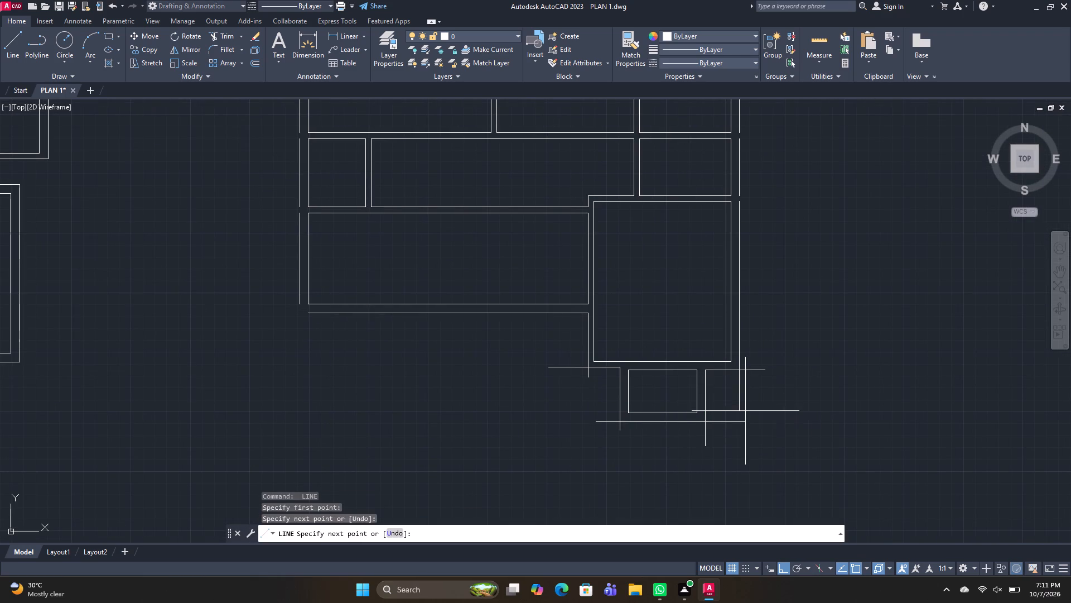
key(space)
Bridge the three gaps in the east outer wall line at the room junctions with short vertical lines.
middle_drag(726, 231, 743, 331)
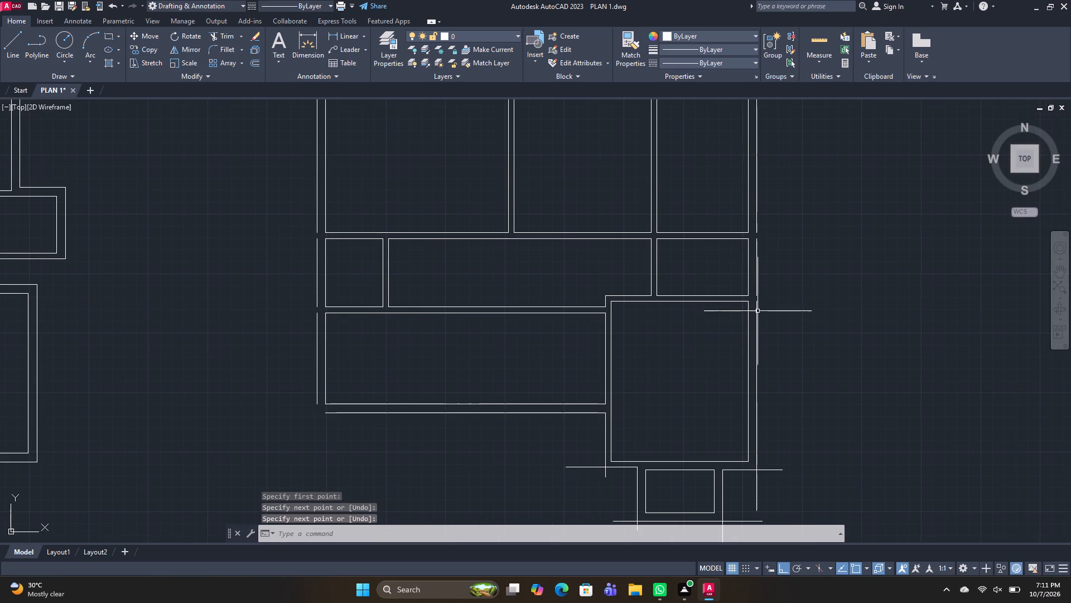
key(space)
click(758, 301)
click(758, 295)
key(space)
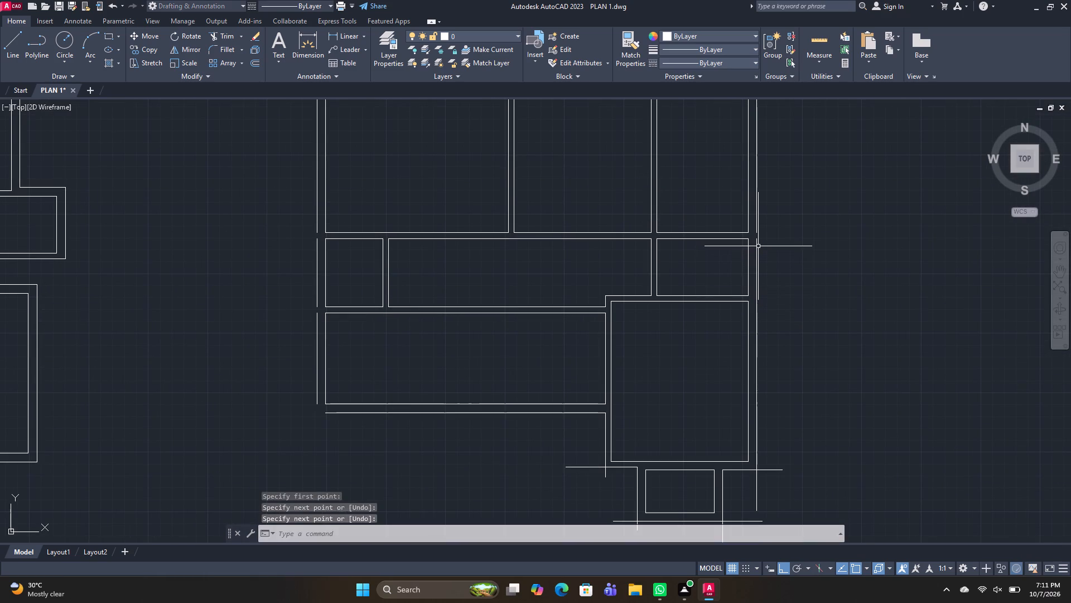
key(space)
click(756, 240)
click(756, 231)
key(space)
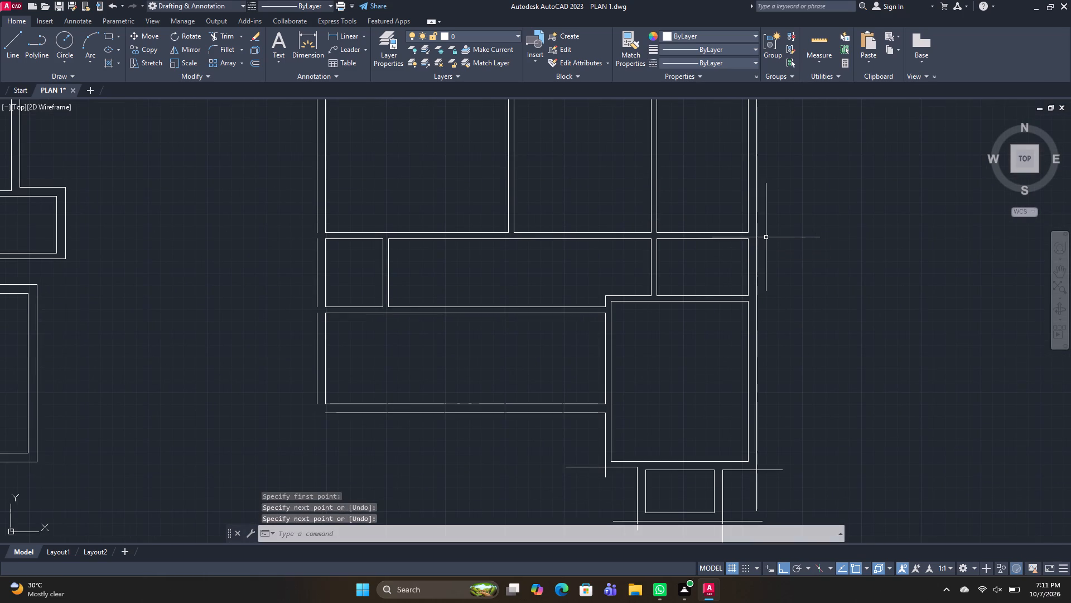
key(space)
middle_click(760, 213)
middle_drag(760, 219, 761, 295)
middle_drag(761, 298, 763, 307)
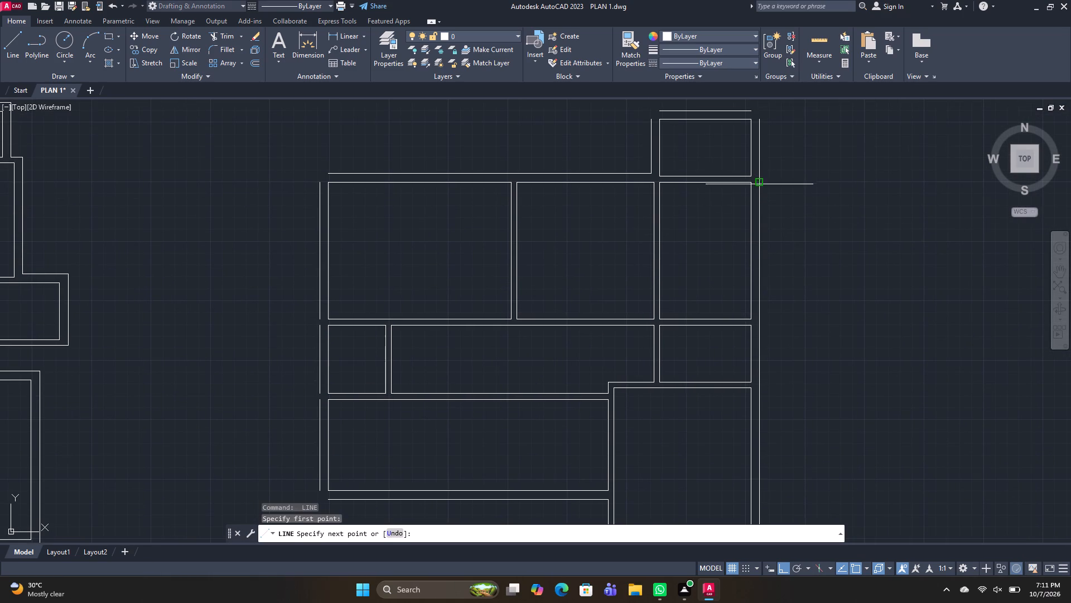
click(759, 184)
click(759, 174)
key(space)
Draw crossing extension lines north and east from the outer wall ends at the northernmost room's northeast corner.
middle_drag(759, 137, 759, 184)
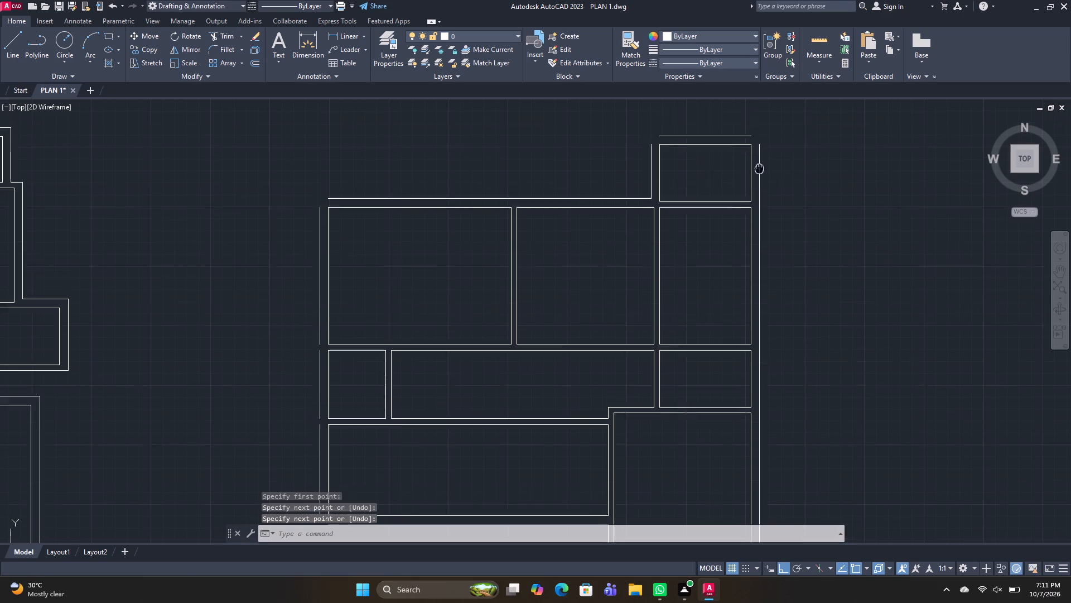
middle_drag(759, 184, 758, 238)
key(space)
drag(758, 219, 758, 214)
click(758, 188)
key(space)
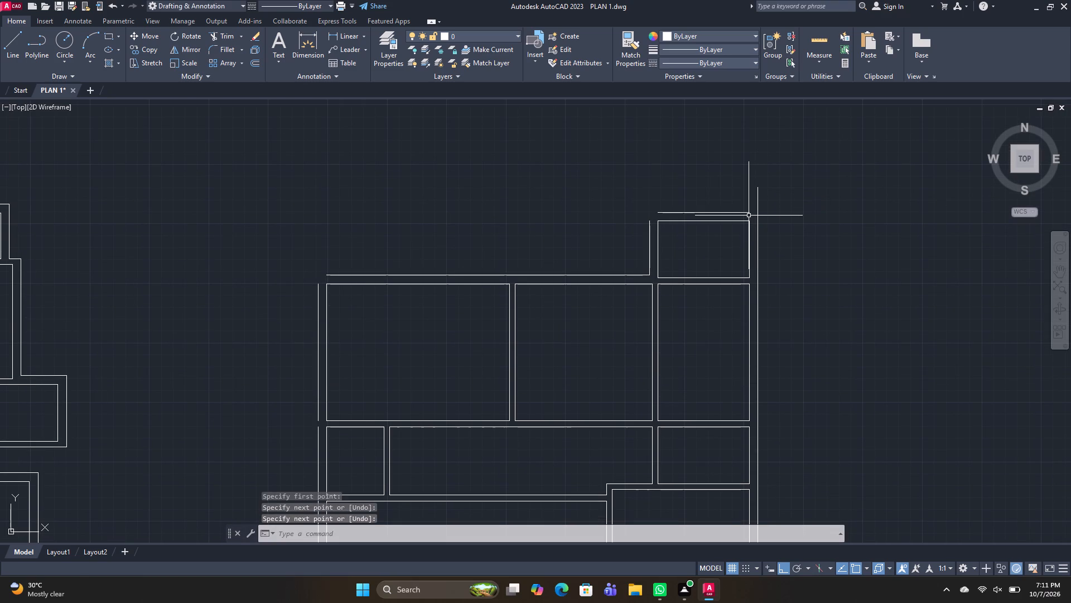
key(space)
click(749, 213)
click(814, 232)
key(space)
Draw crossing extension lines north and west from the outer wall ends at the northernmost room's northwest corner.
key(space)
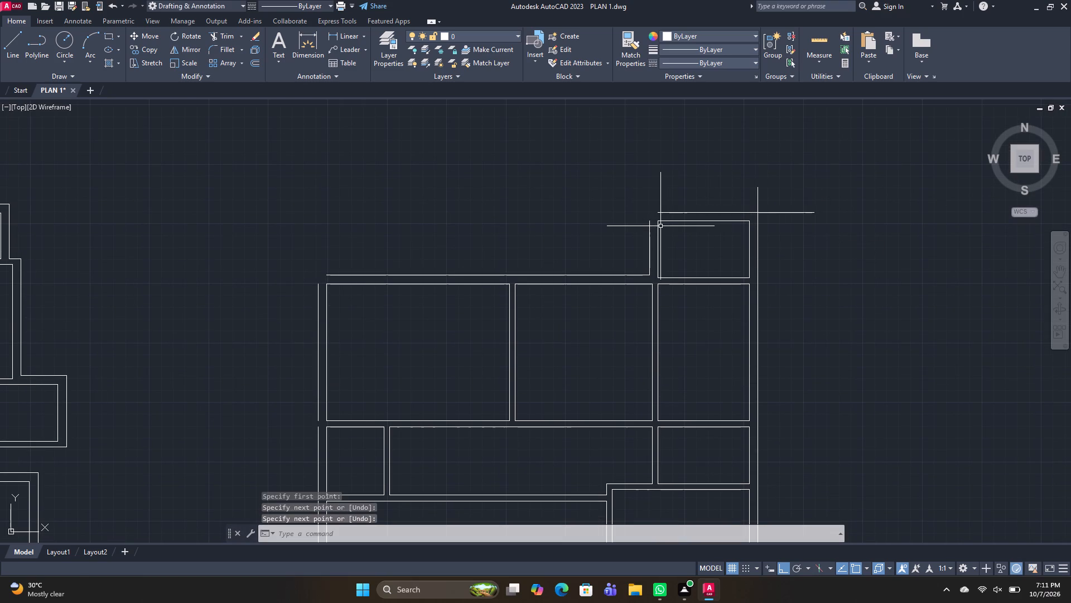
click(651, 221)
click(652, 176)
key(space)
key(space)
click(659, 212)
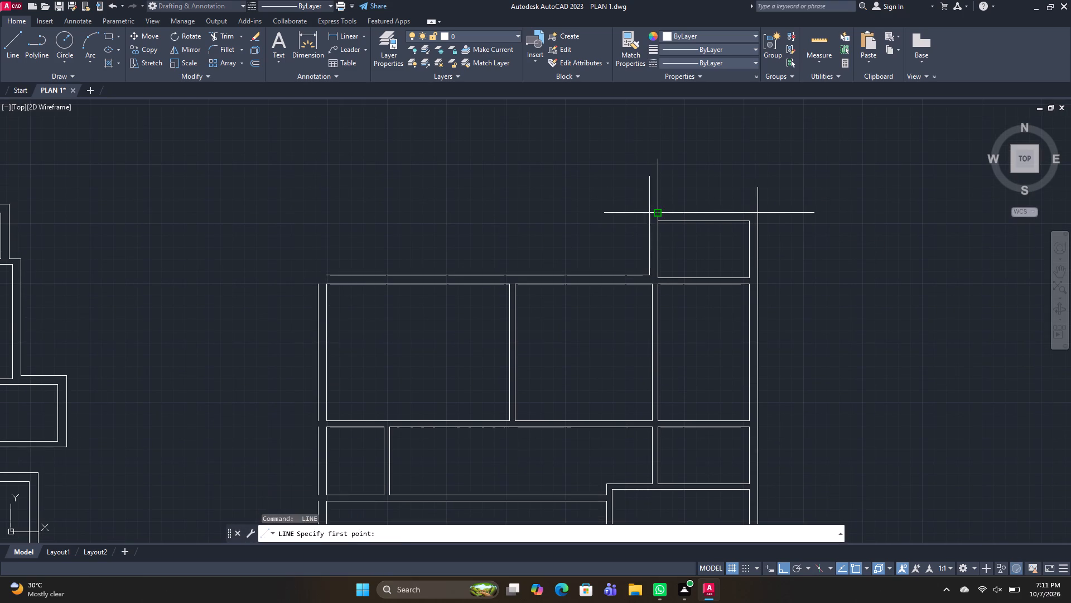
click(614, 221)
key(space)
Draw crossing extension lines west and north from the outer wall ends at the large northwest room's northwest corner.
key(space)
drag(326, 270, 320, 270)
click(288, 267)
key(space)
key(space)
drag(320, 285, 320, 278)
click(322, 220)
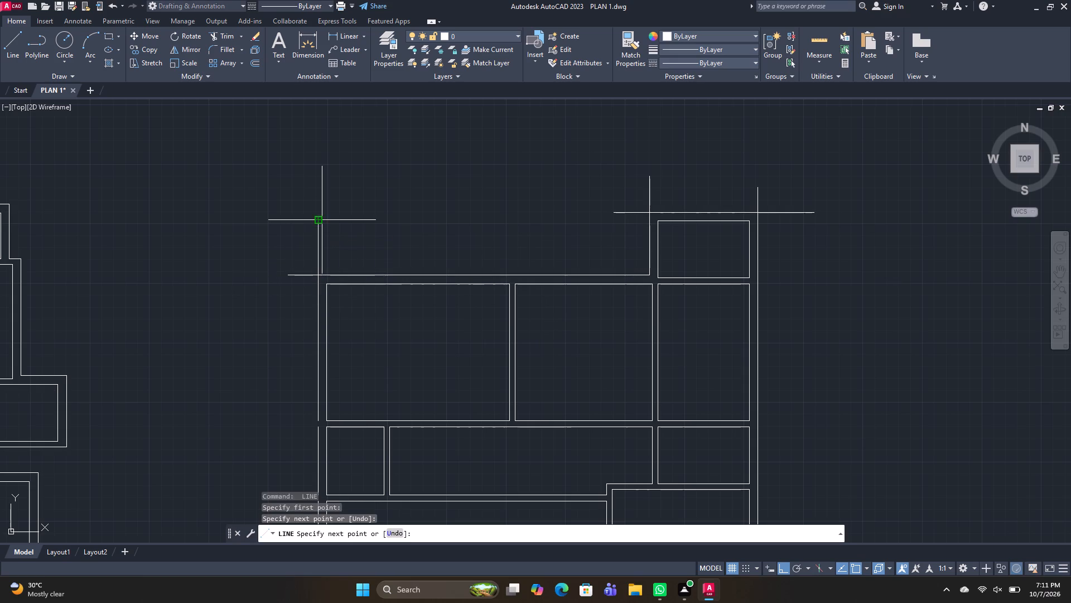
key(space)
Bridge the two gaps in the west outer wall line at the room junctions with short vertical lines.
middle_drag(301, 380, 338, 255)
key(space)
click(356, 295)
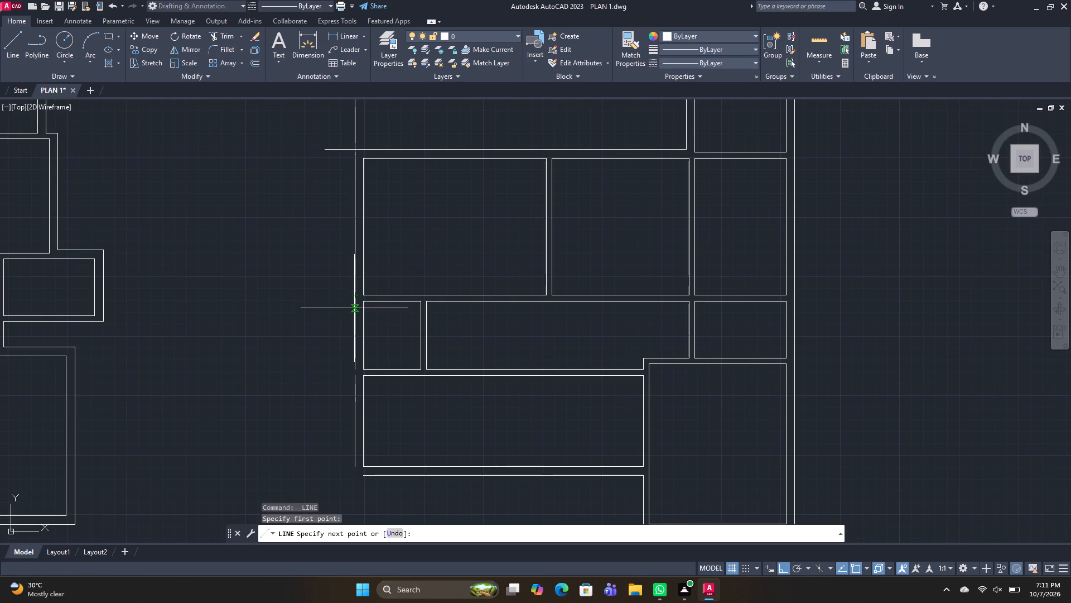
click(355, 301)
key(space)
middle_drag(345, 336, 357, 257)
key(space)
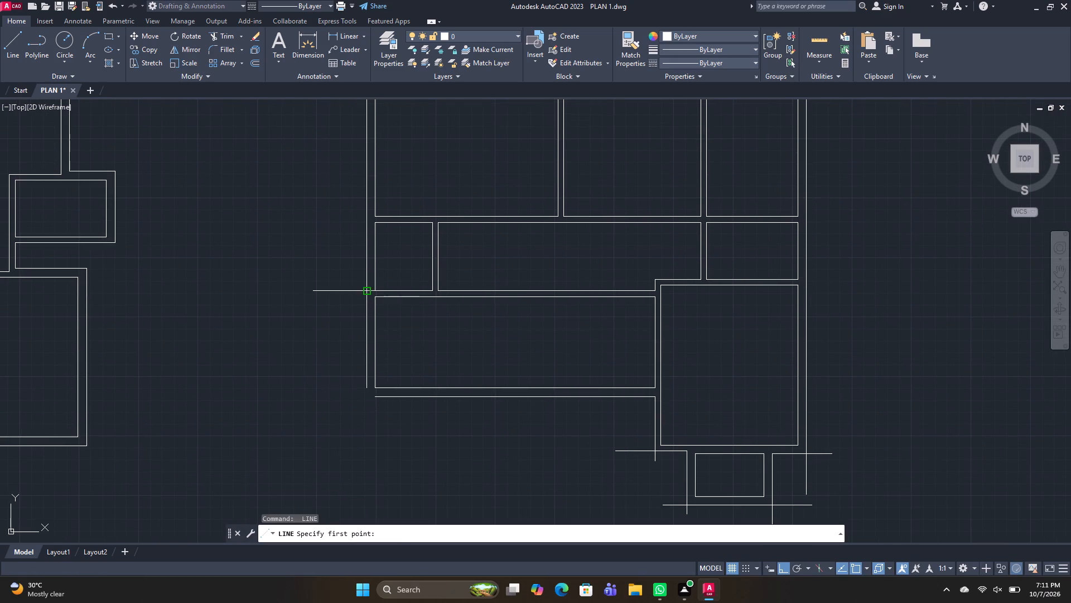
drag(369, 291, 369, 298)
click(368, 300)
key(space)
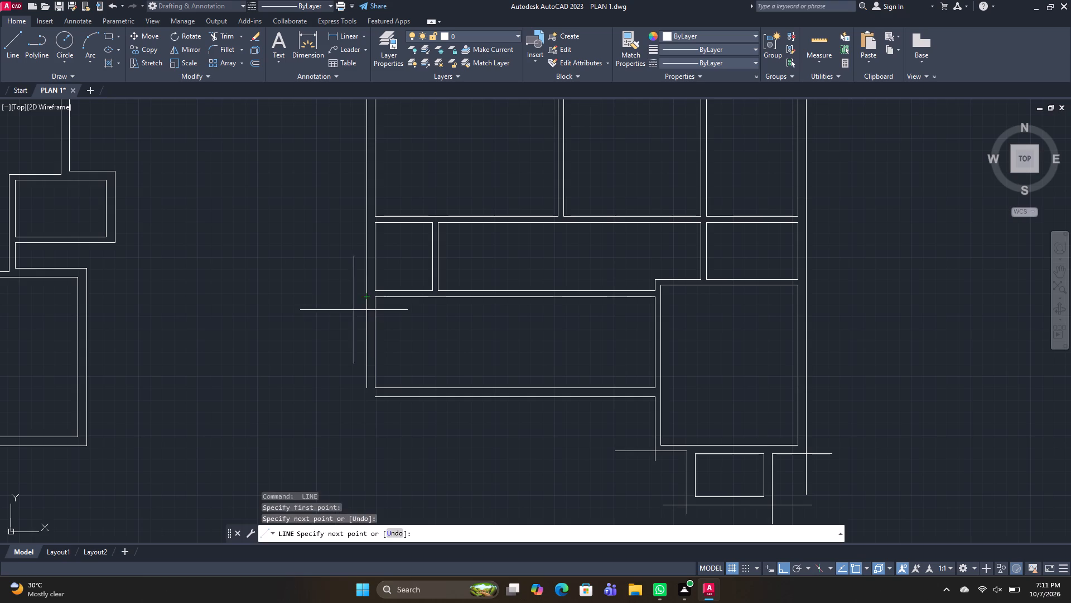
Draw crossing extension lines south and west from the outer wall ends at the long southwest room's southwest corner.
key(space)
drag(364, 384, 364, 391)
click(364, 413)
key(space)
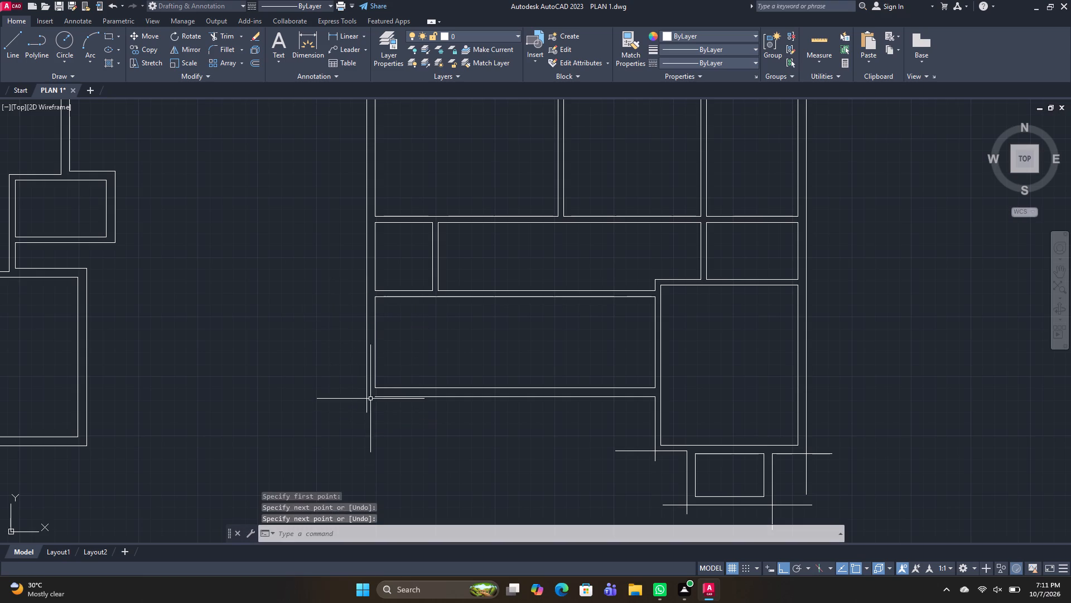
key(space)
click(375, 397)
click(309, 398)
key(space)
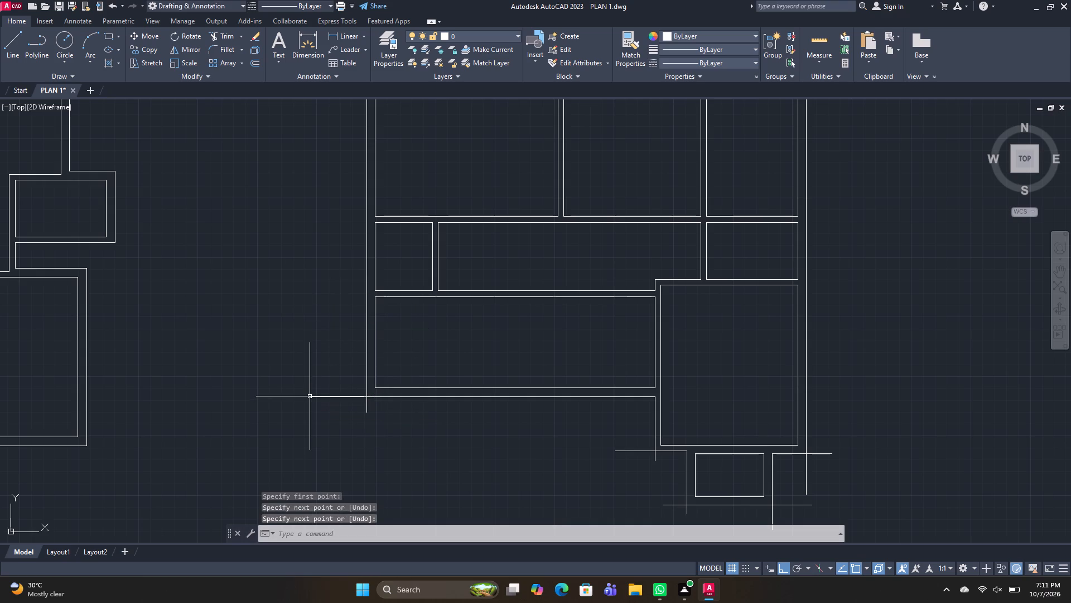
Trim the overshooting extension lines at all the plan's southern outer corners, from the long southwest room to the large southeast room.
text(TR)
key(space)
drag(322, 396, 322, 401)
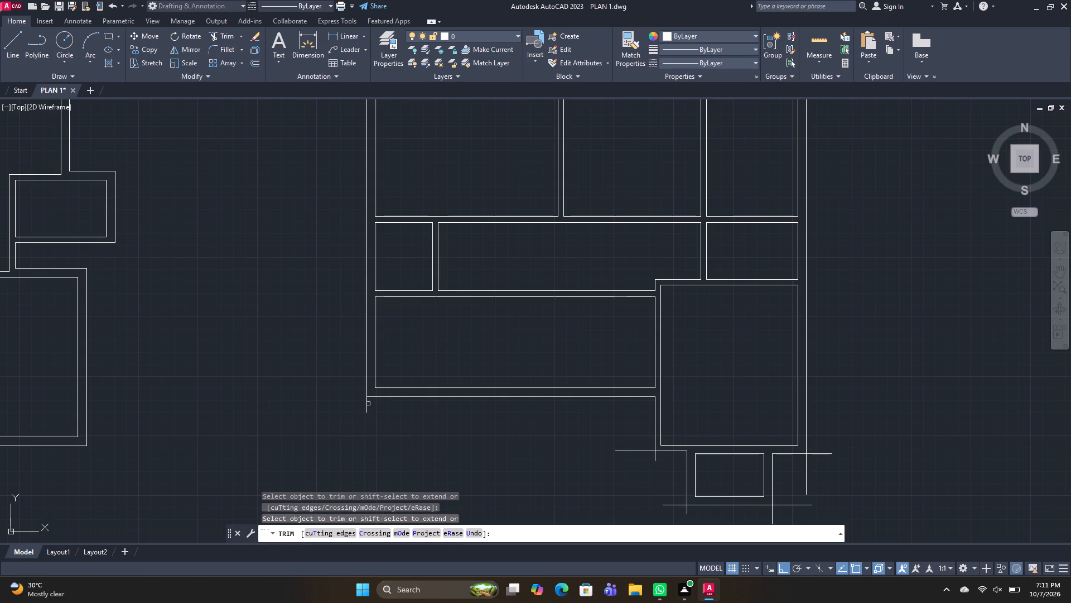
click(367, 405)
click(655, 456)
click(637, 451)
click(676, 502)
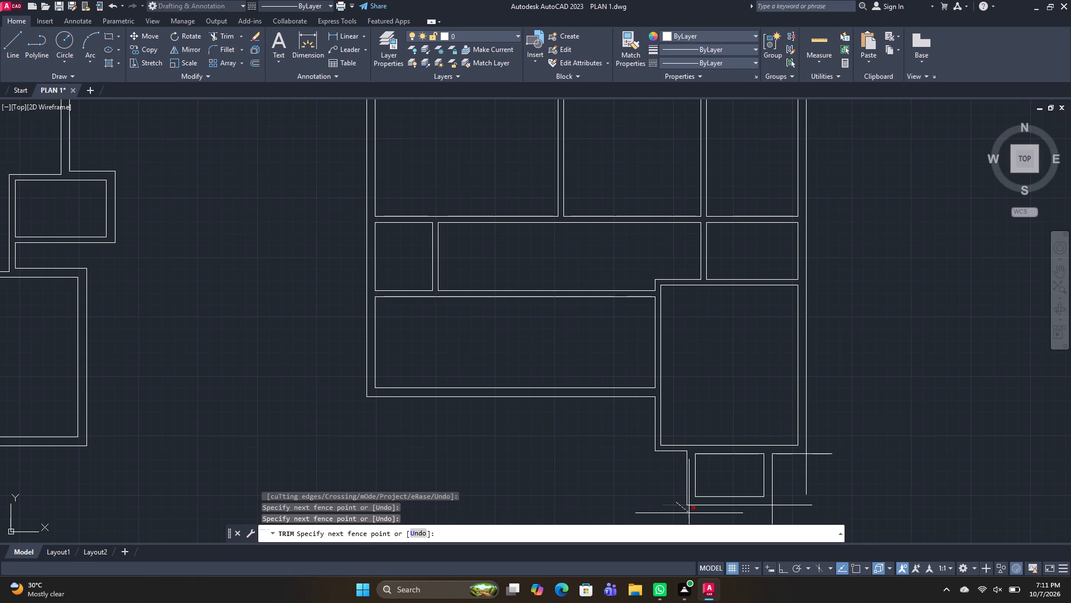
click(689, 513)
click(771, 516)
click(780, 505)
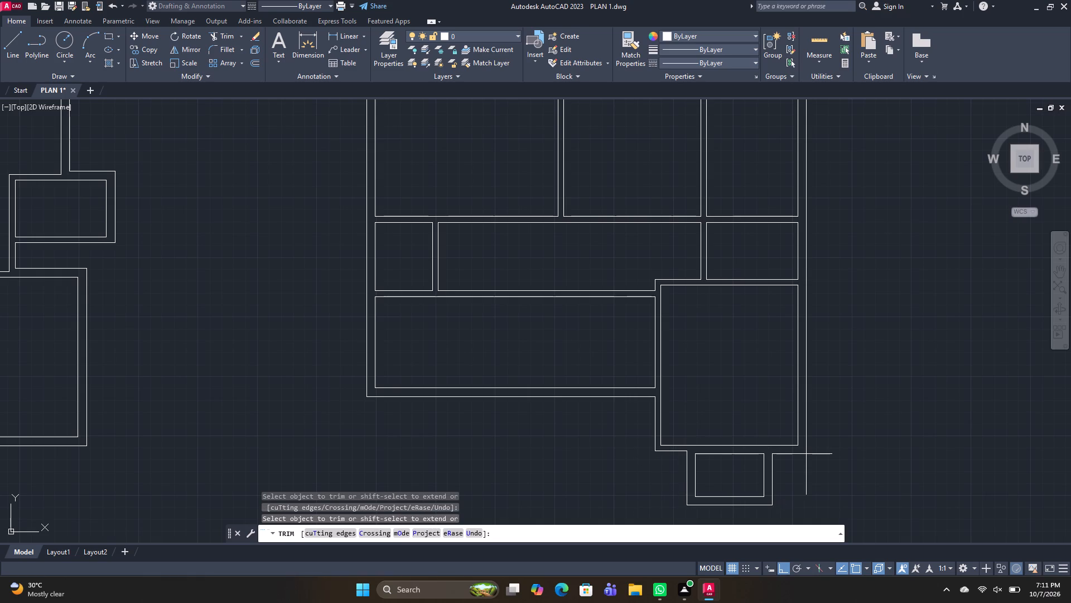
drag(799, 485, 828, 431)
Trim the overshooting extension lines at the northernmost room's two northern outer corners and the plan's northwest corner.
middle_drag(828, 425, 805, 514)
scroll(828, 425, down, 1)
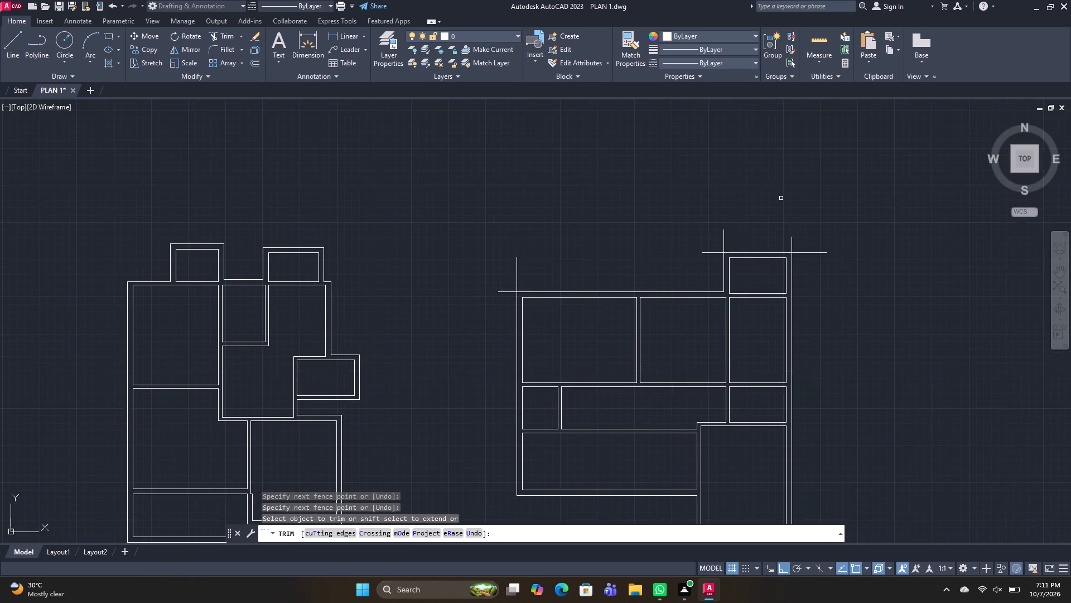
scroll(781, 198, up, 1)
click(796, 272)
drag(803, 282, 807, 290)
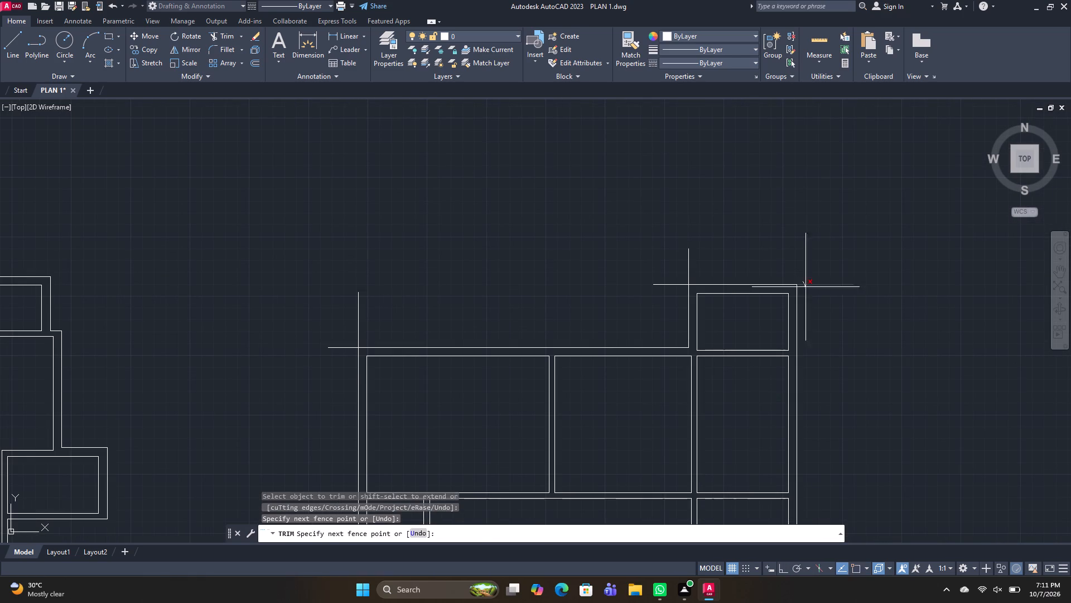
drag(807, 290, 811, 300)
drag(727, 268, 674, 290)
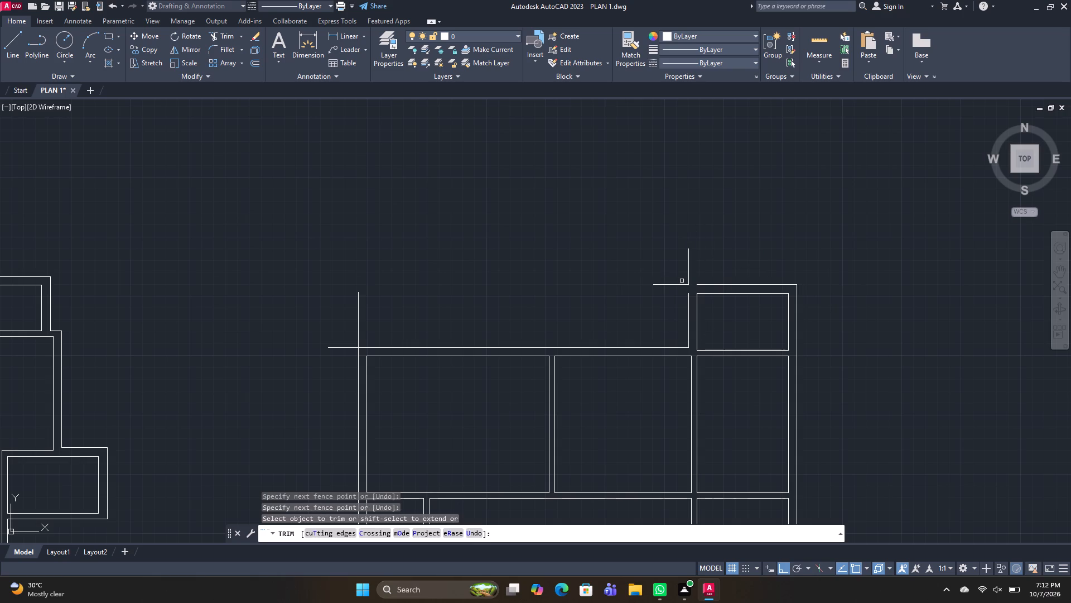
key(ctrl+z)
scroll(692, 275, up, 3)
drag(691, 271, 611, 342)
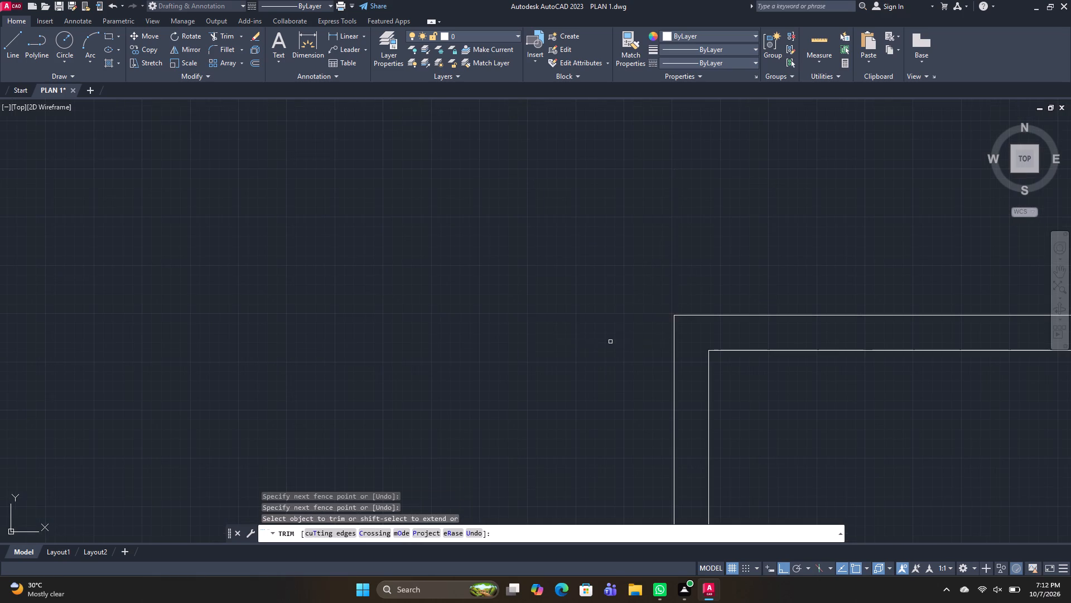
scroll(610, 331, down, 3)
middle_drag(562, 341, 631, 251)
scroll(409, 253, up, 2)
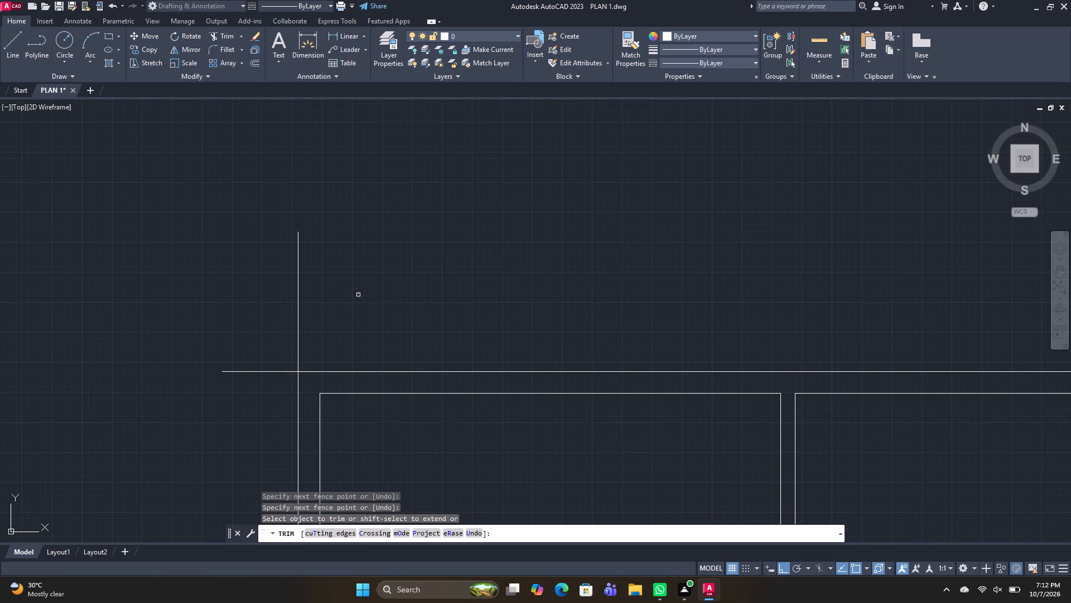
drag(337, 309, 237, 391)
scroll(343, 313, down, 3)
middle_drag(437, 402, 504, 166)
middle_click(504, 166)
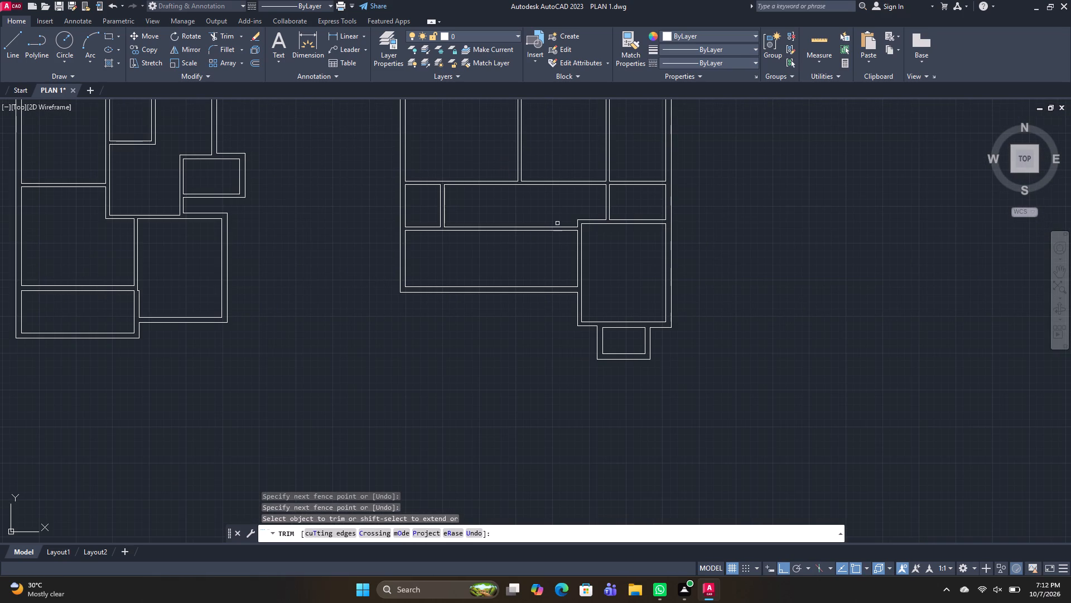
key(space)
Save the drawing.
scroll(509, 309, down, 2)
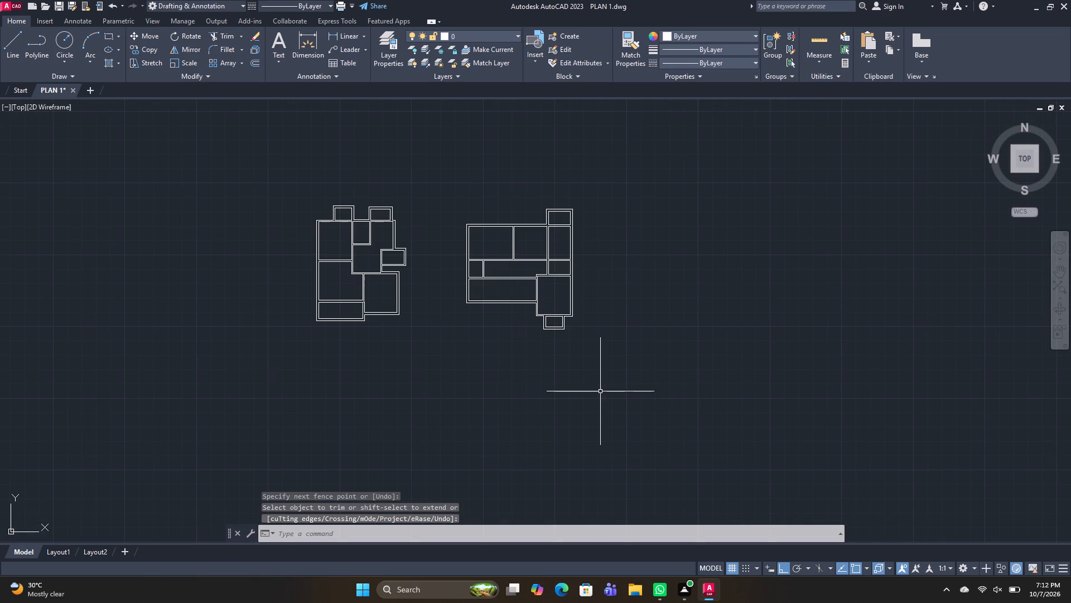
key(ctrl+s)
Draw a horizontal line west from the small southernmost room's west outer wall, ending beyond the plan's west outer wall.
scroll(461, 304, up, 1)
middle_drag(518, 286, 469, 322)
middle_click(467, 323)
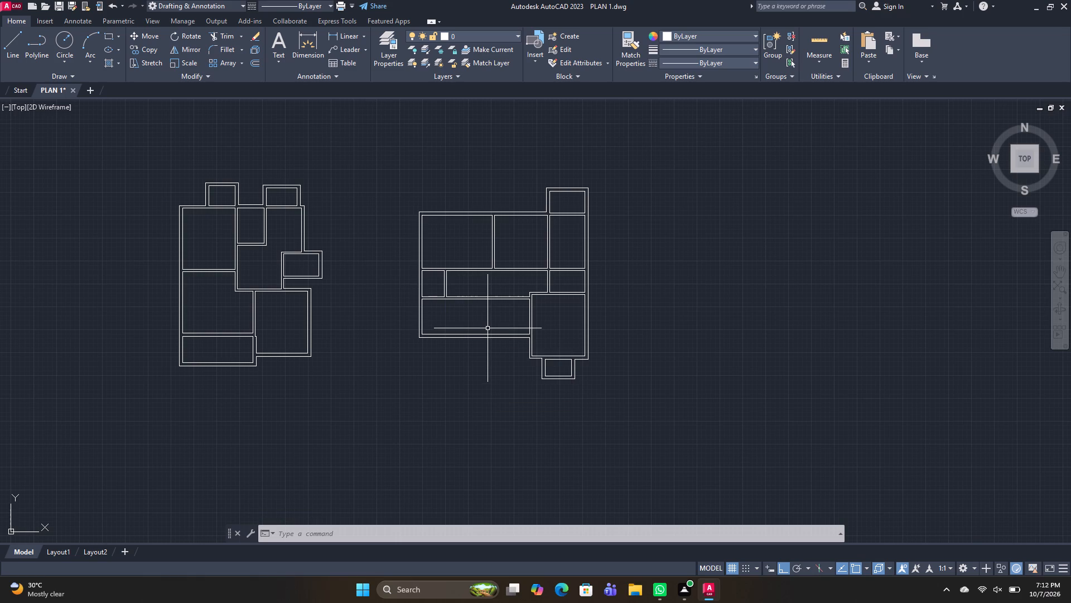
scroll(424, 324, up, 1)
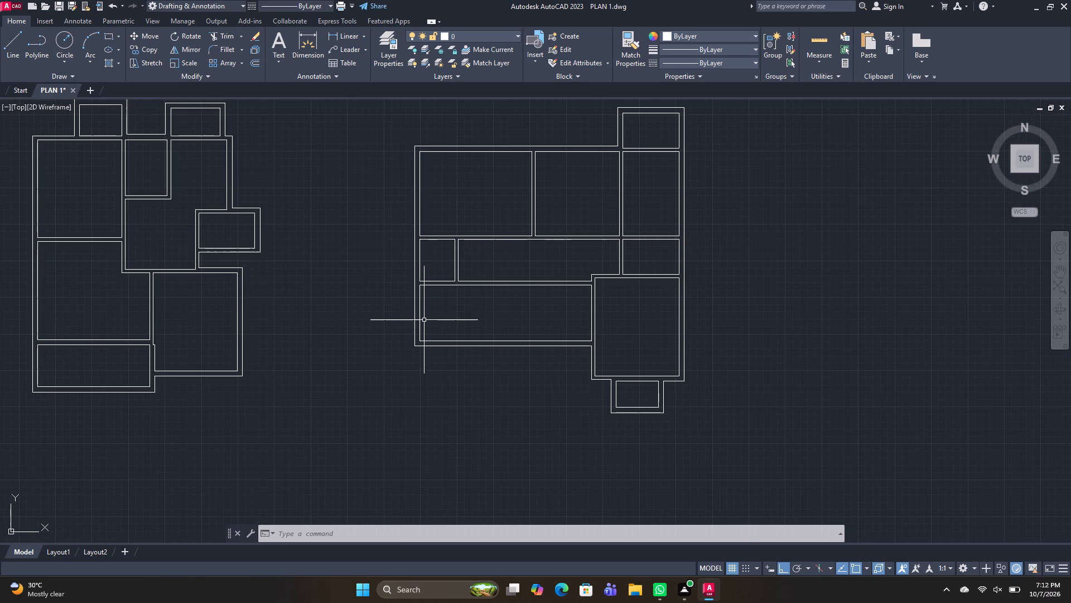
scroll(601, 390, up, 1)
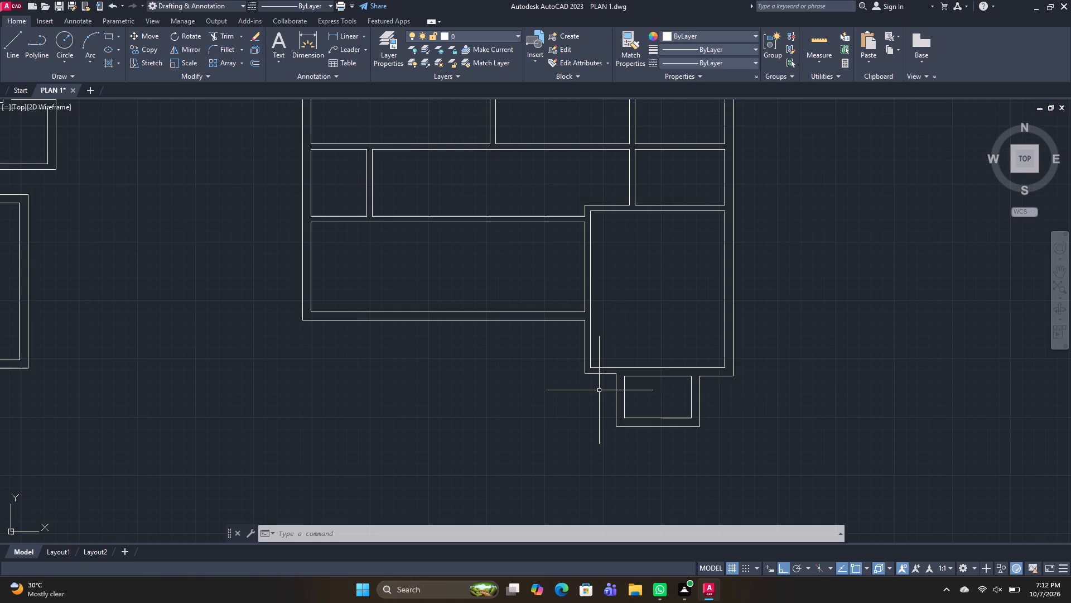
text(L)
key(space)
scroll(597, 438, up, 1)
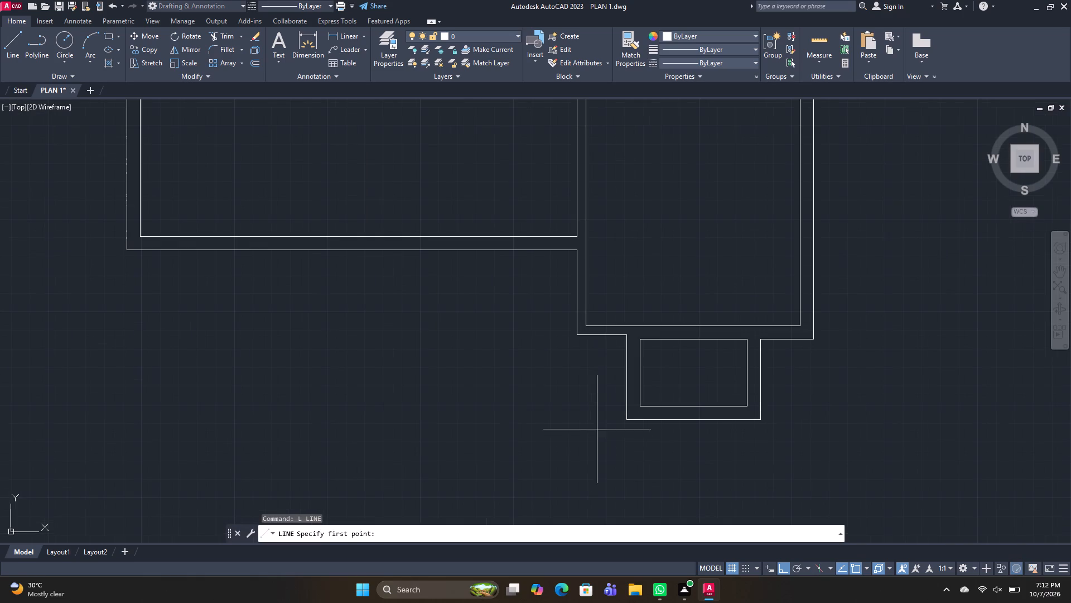
click(624, 356)
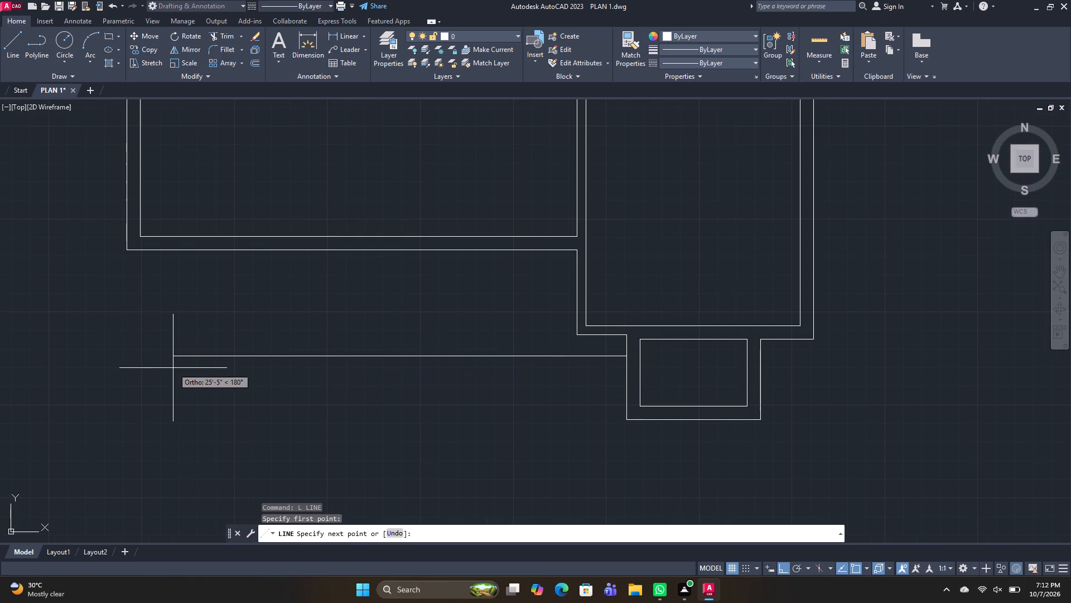
click(90, 367)
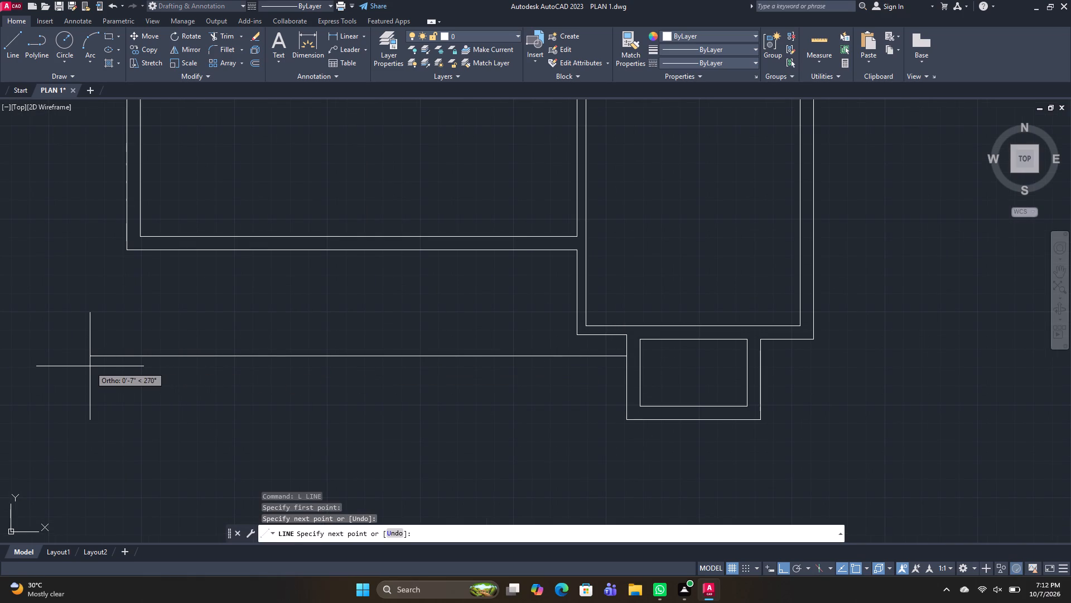
key(space)
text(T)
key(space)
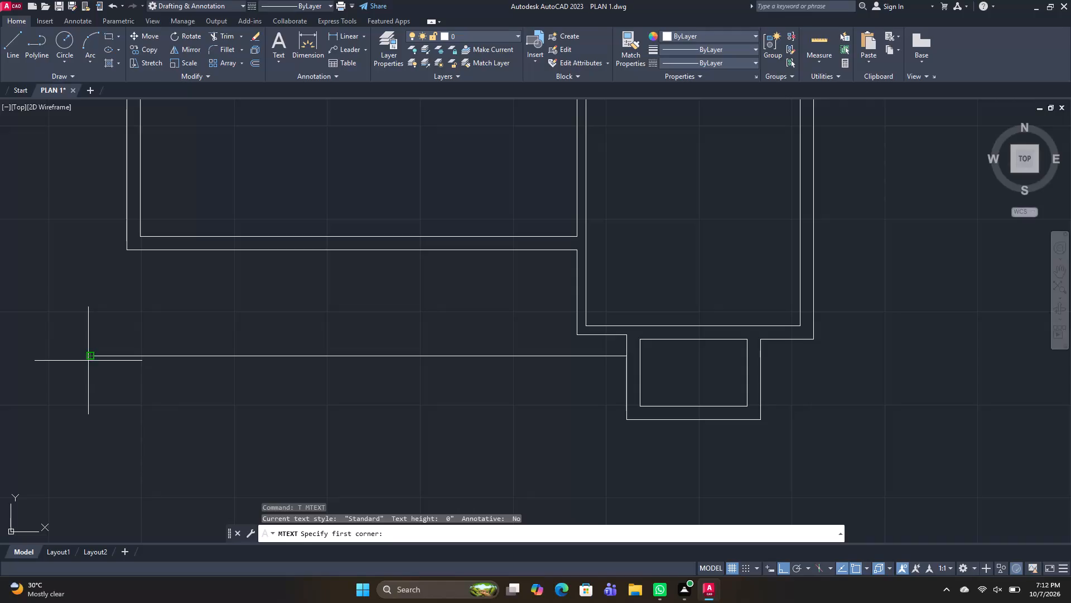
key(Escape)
Extend the long southwest room's inner west wall line south to the new horizontal line, trimming its piece inside the wall and the line's west overshoot.
text(TR)
key(space)
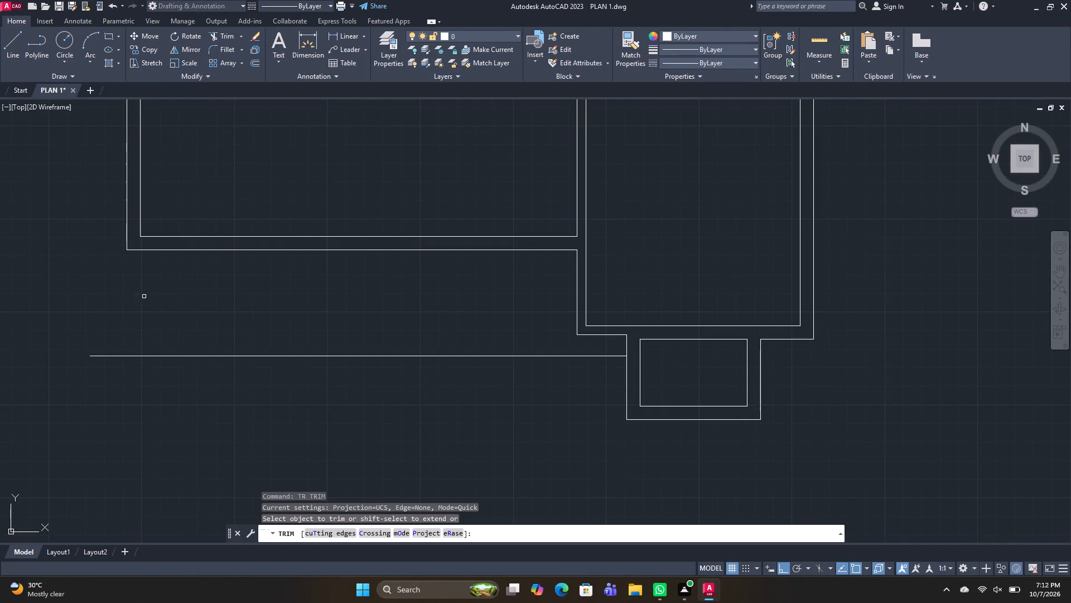
shift+click(140, 231)
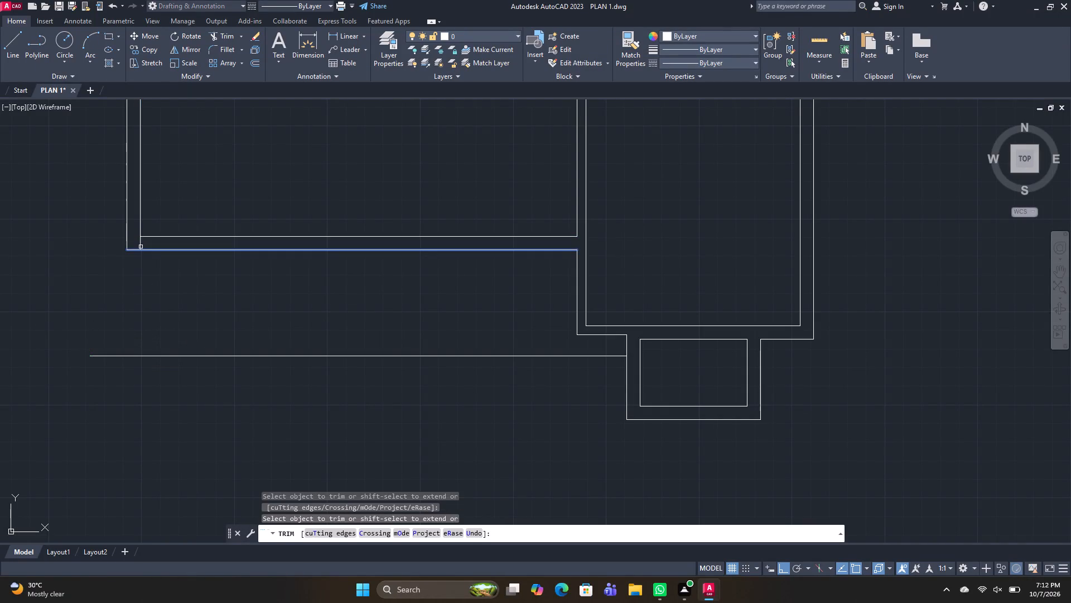
shift+click(141, 244)
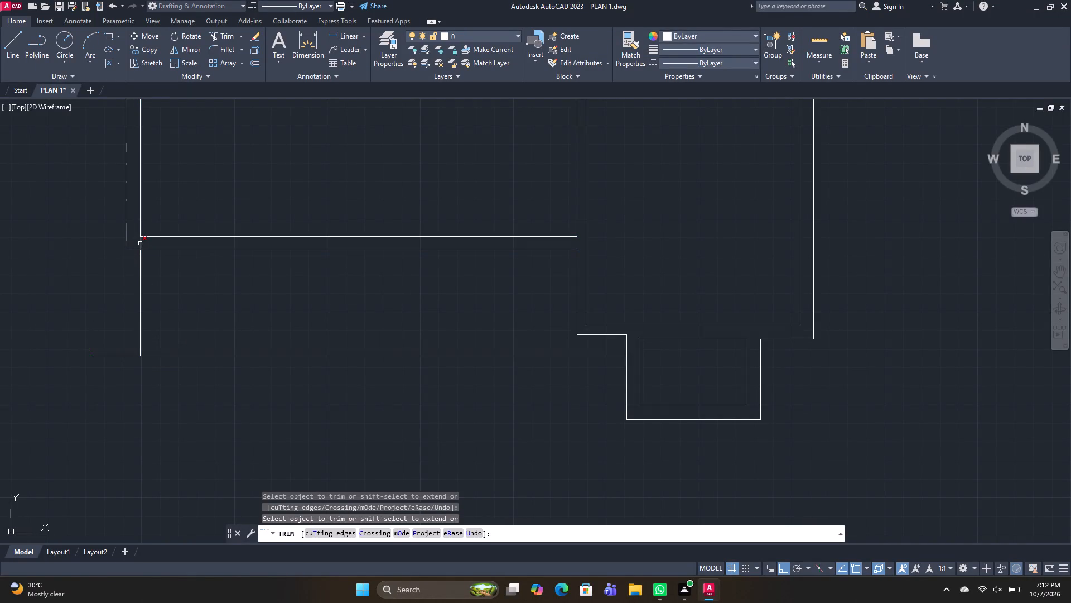
click(139, 243)
drag(111, 337, 111, 403)
key(space)
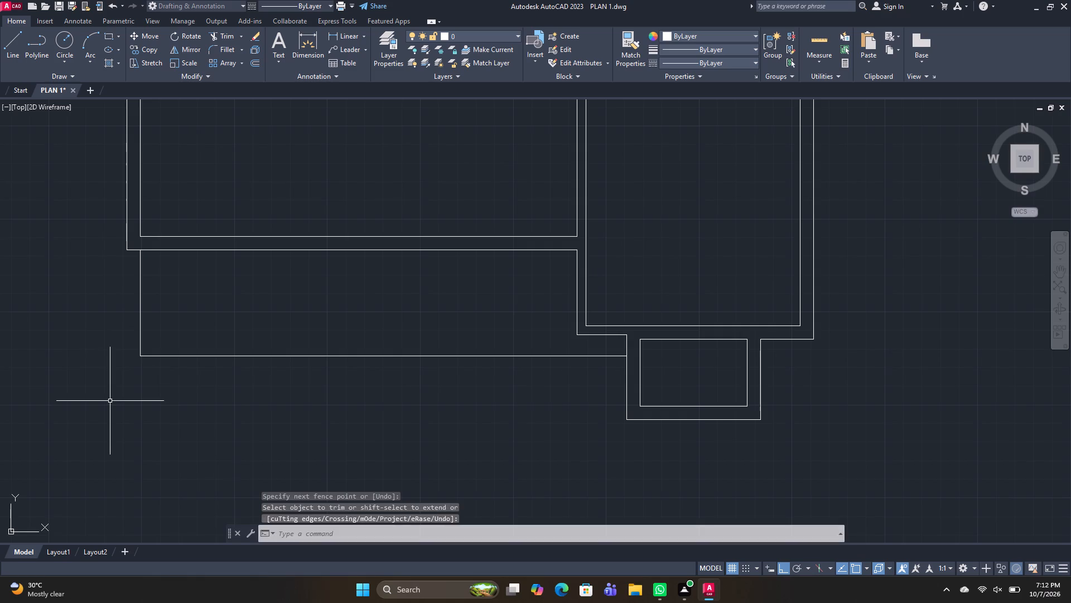
Offset the new area's west line outward through the long southwest room's outer southwest corner, using the Through option.
key(o)
key(space)
text(T)
key(space)
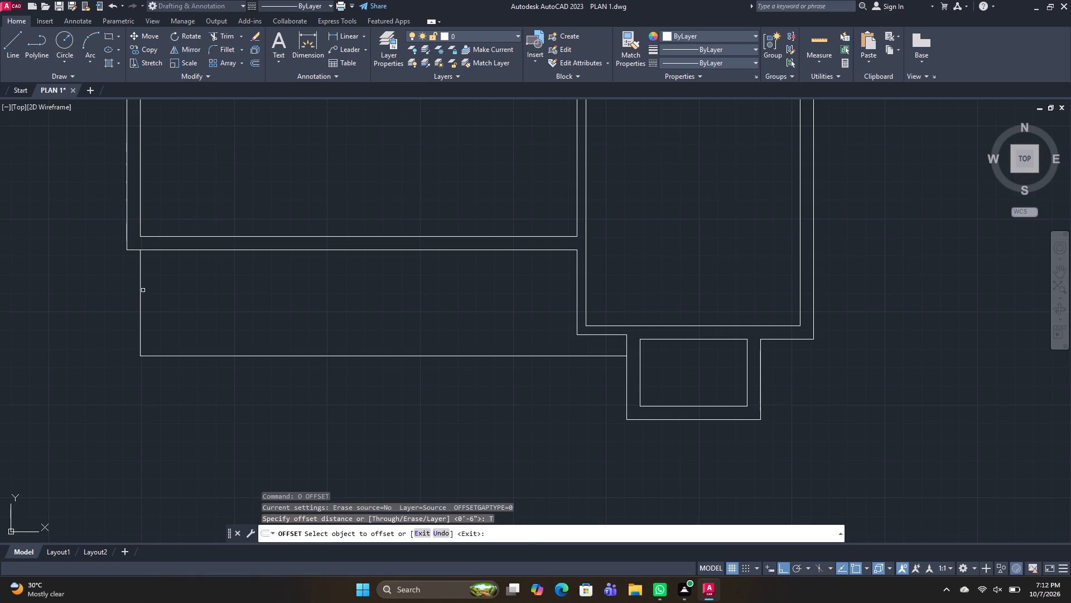
click(141, 288)
click(124, 251)
key(space)
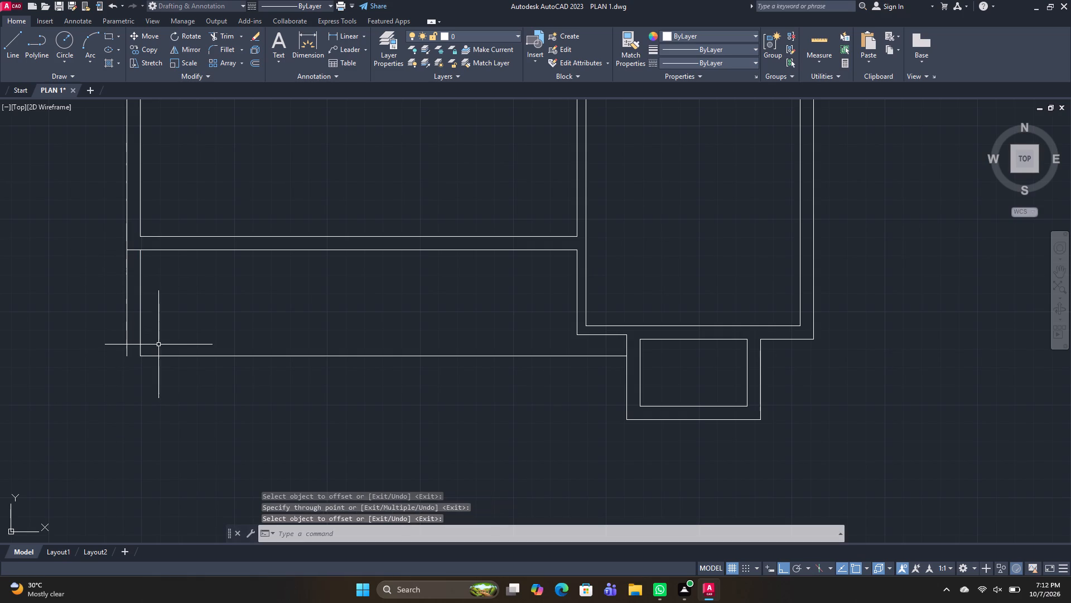
Extend the new area's southern line west to meet the offset outer west wall line.
key(t)
key(r)
key(space)
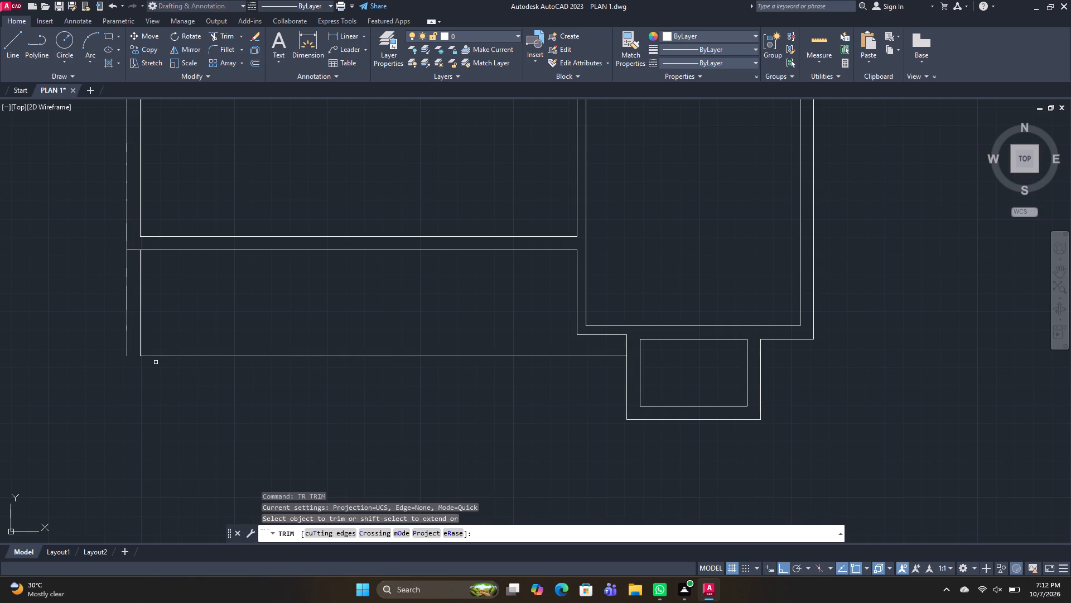
ctrl+click(155, 356)
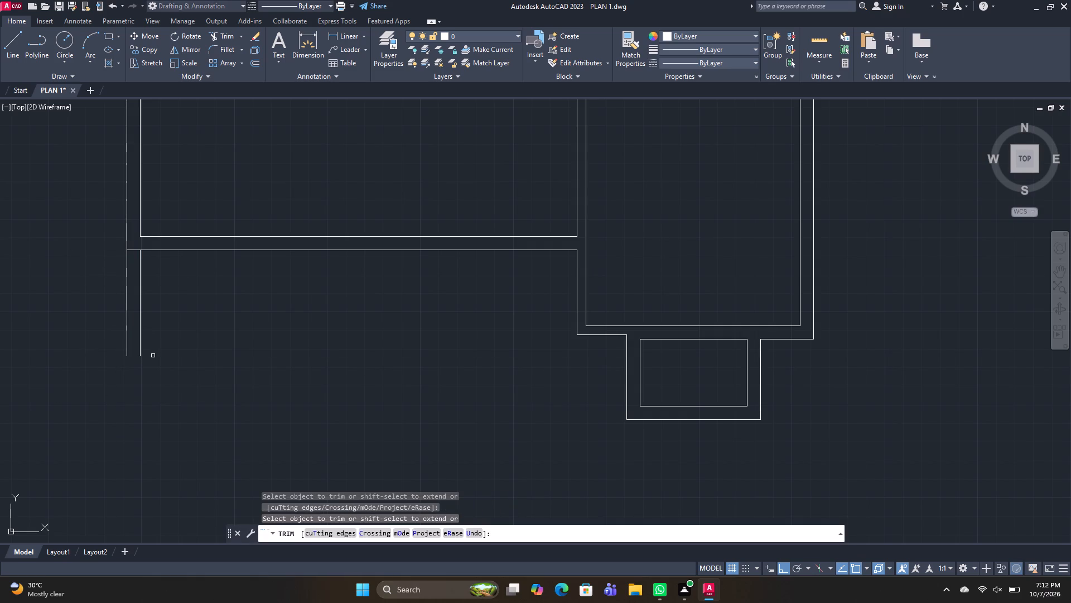
key(ctrl+z)
shift+click(153, 355)
key(space)
Offset the new area's southern line a wall thickness north, using the Through option.
click(350, 352)
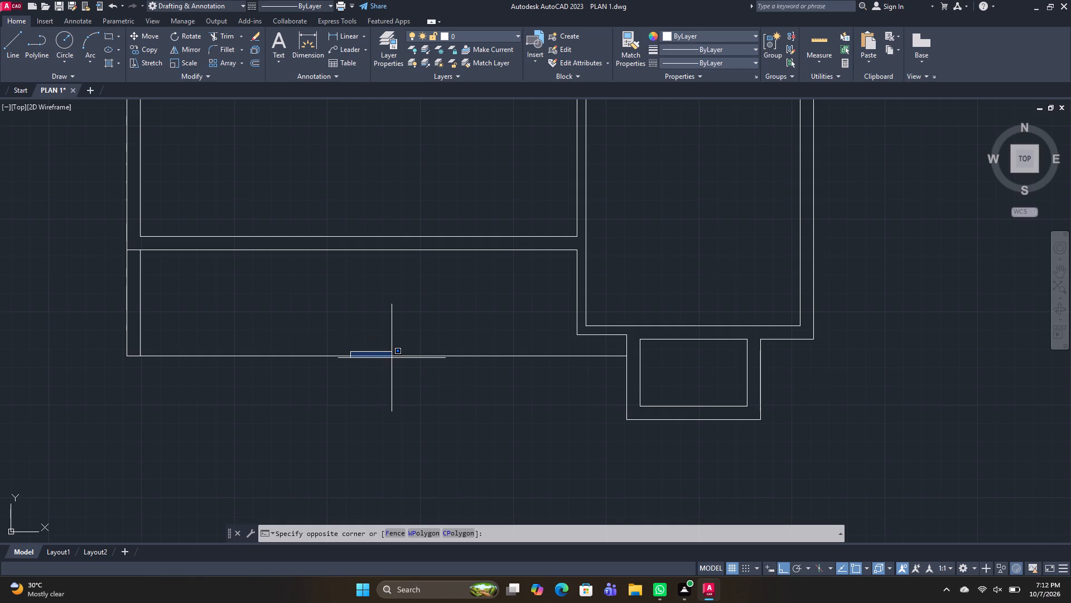
text(O)
key(space)
text(T)
key(space)
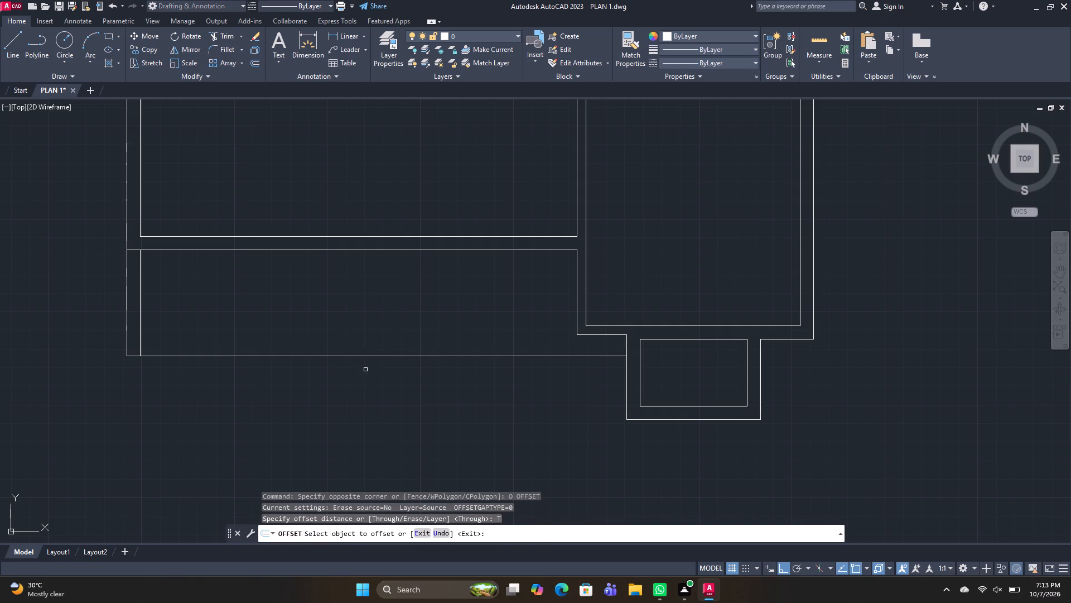
click(373, 355)
scroll(614, 346, up, 2)
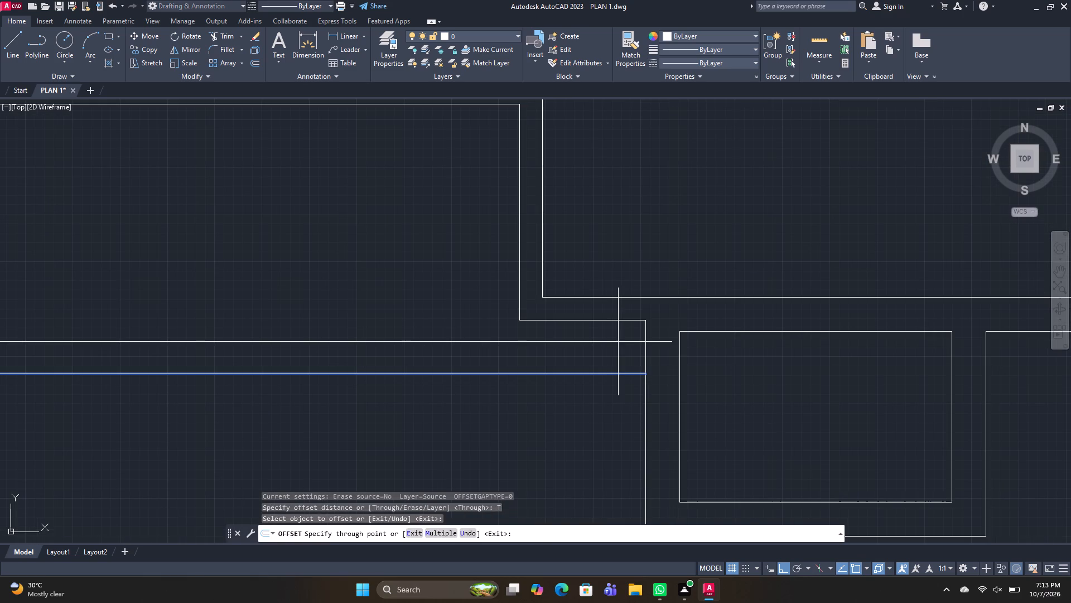
click(620, 340)
middle_drag(451, 379, 453, 374)
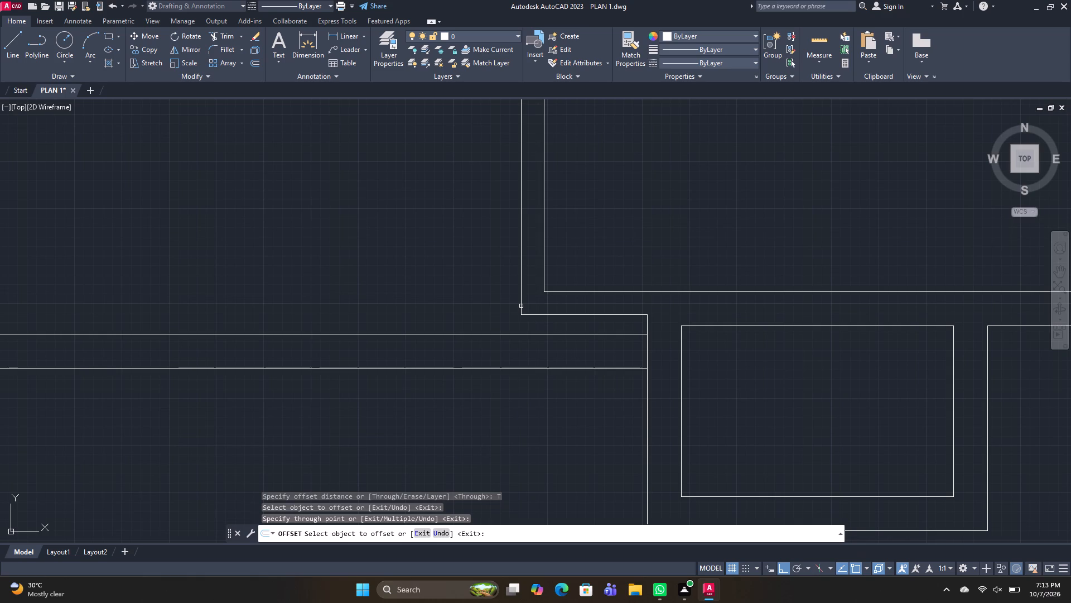
key(Escape)
Extend the new area's east wall line down to the inner southern line and trim away the leftover wall segments northwest of the small southernmost room.
text(TR)
key(space)
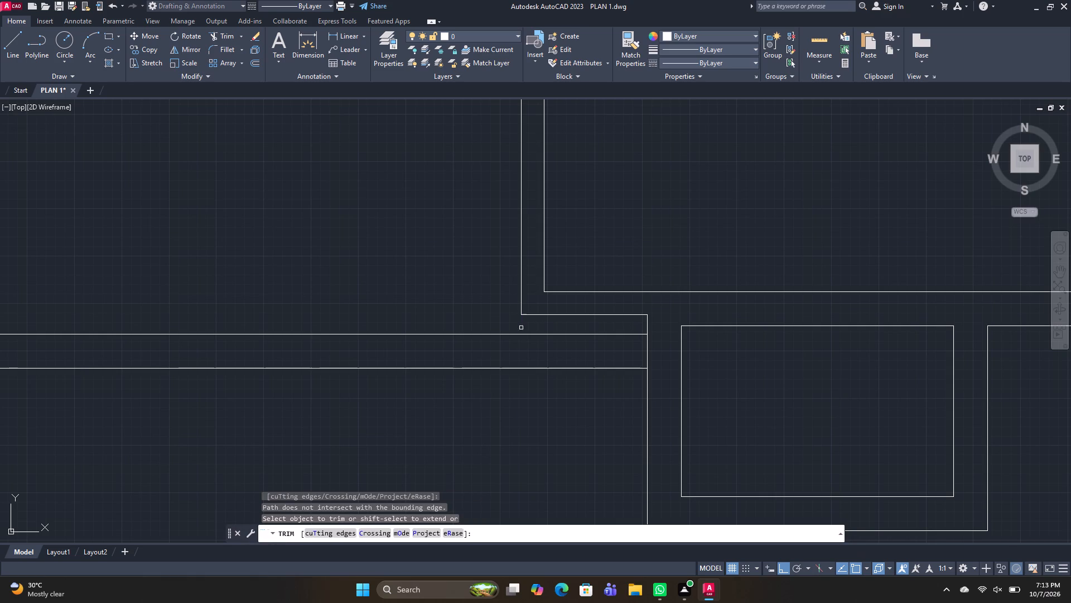
shift+click(520, 312)
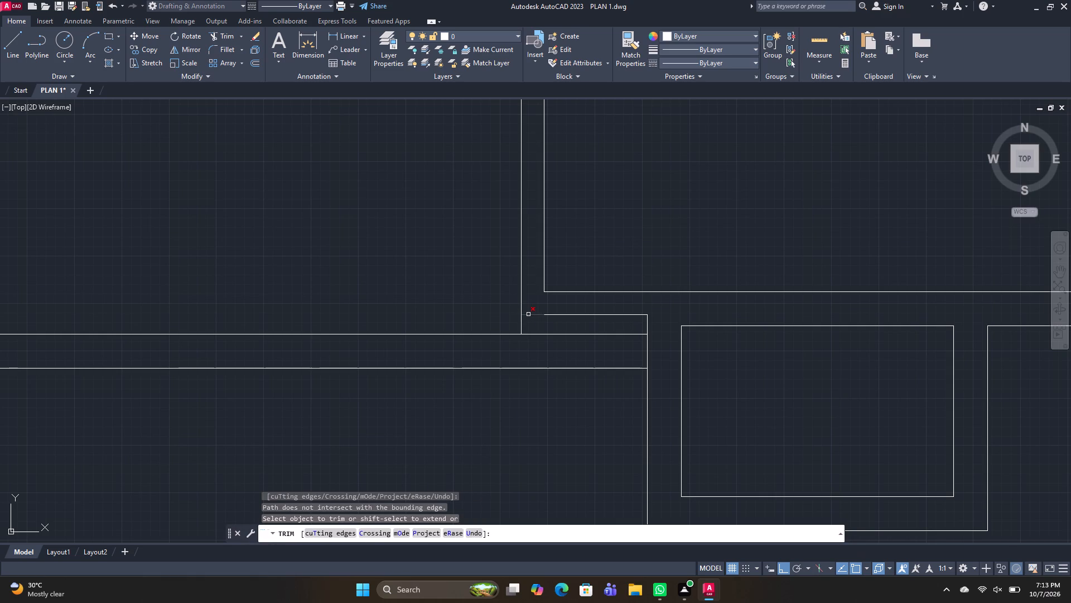
click(537, 314)
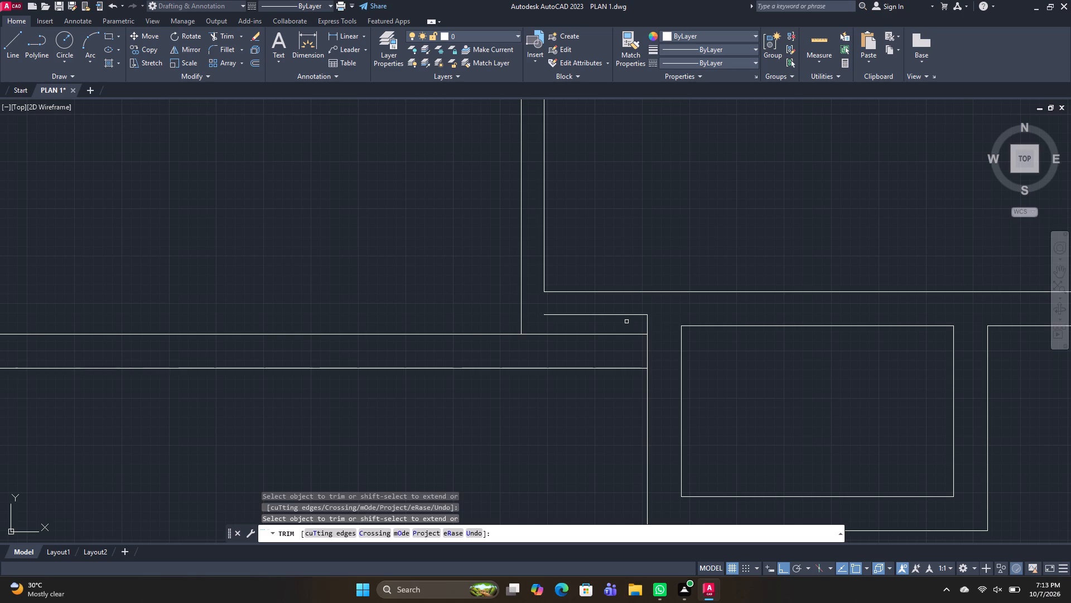
click(611, 314)
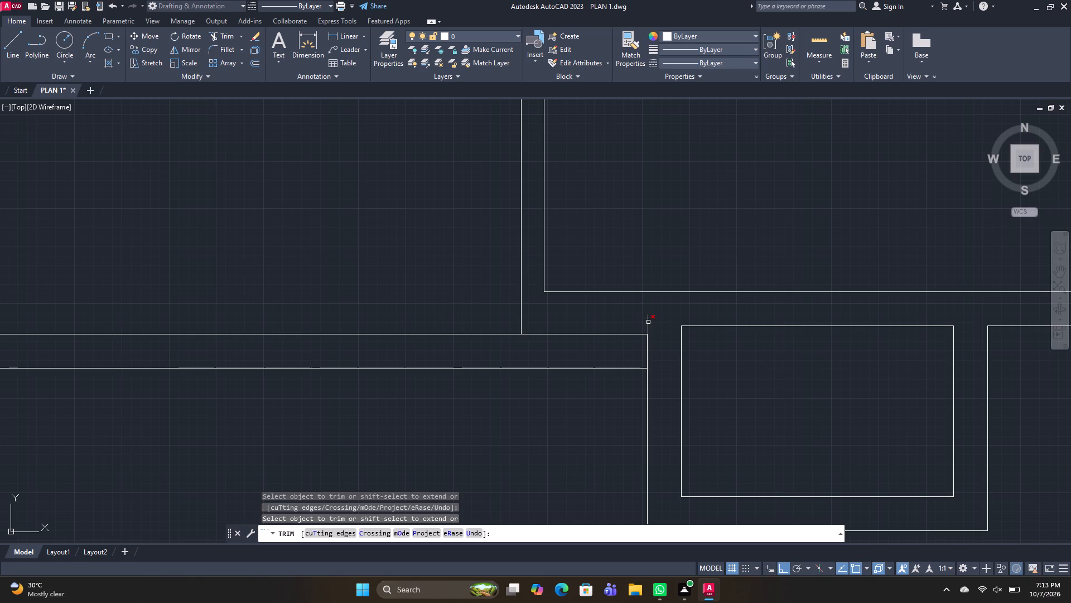
click(648, 322)
key(space)
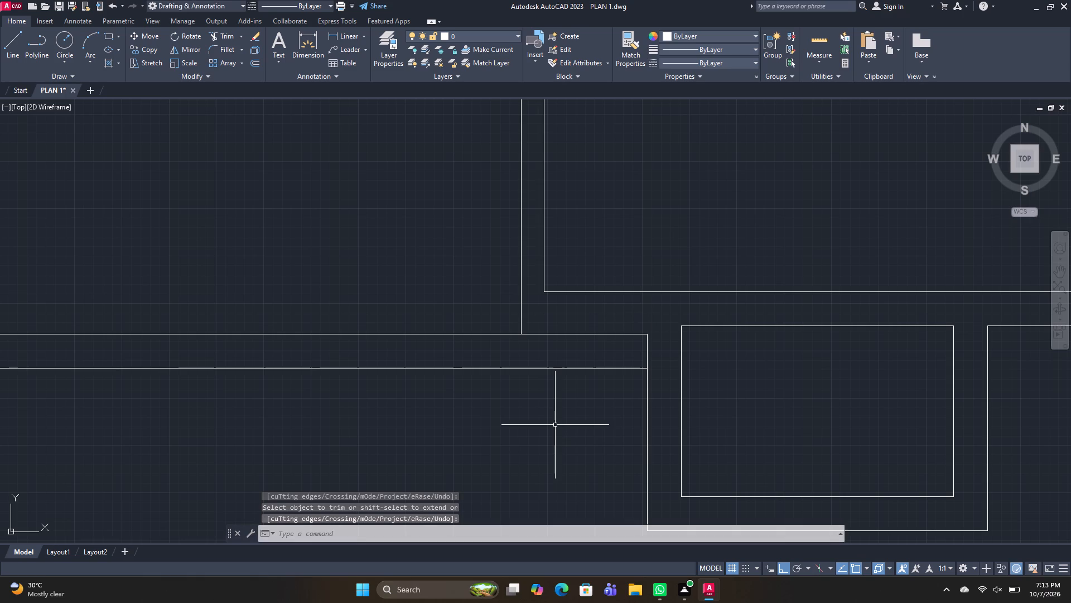
Draw a small rectangle across the new southern wall's east end, against the small southernmost room's west outer wall.
key(r)
key(e)
text(C)
key(space)
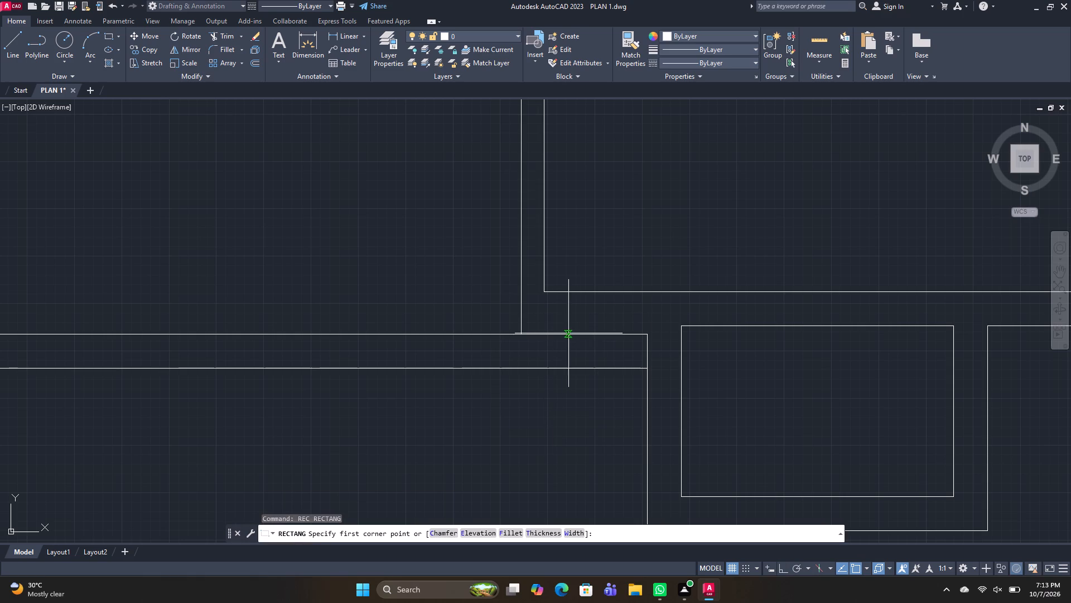
click(606, 336)
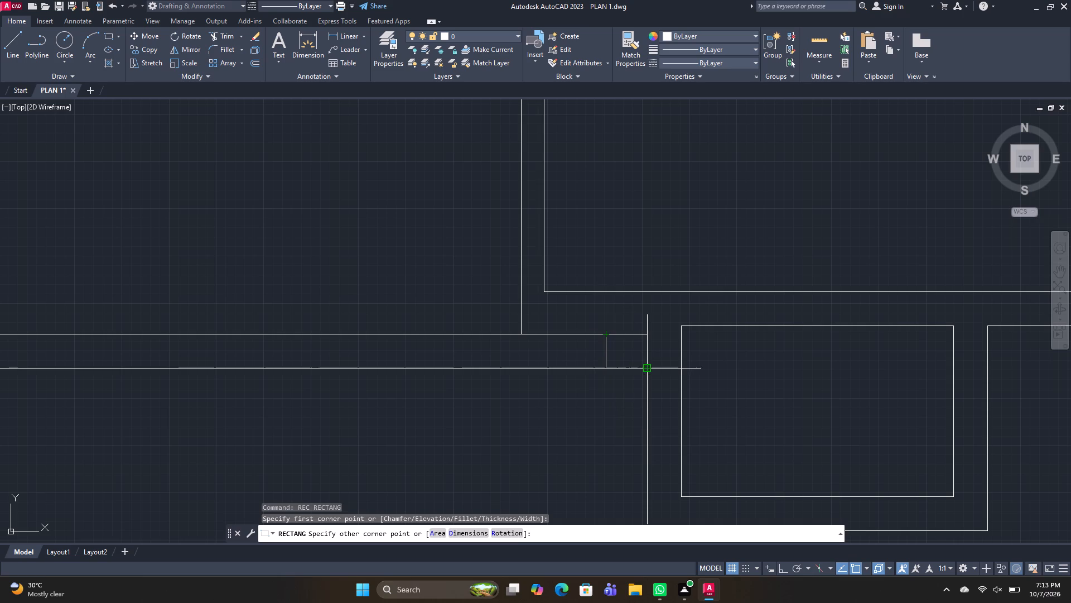
click(645, 368)
key(space)
scroll(482, 381, down, 1)
middle_drag(452, 409, 477, 368)
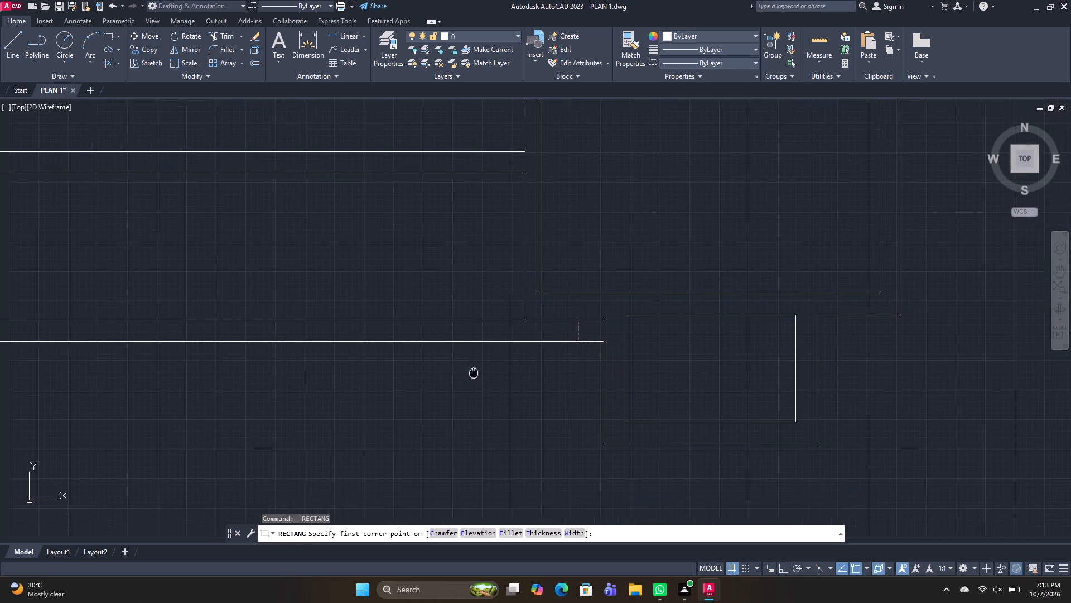
middle_drag(477, 368, 477, 367)
key(space)
scroll(469, 365, down, 2)
key(Escape)
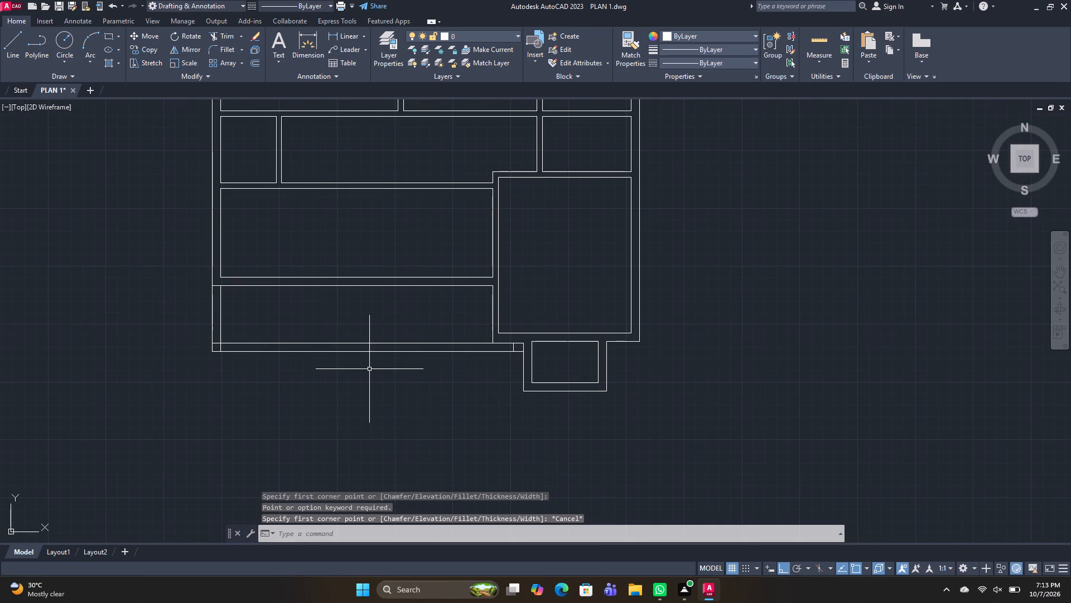
Trim the overlapping inner wall lines at the new area's southwest corner.
scroll(309, 306, up, 1)
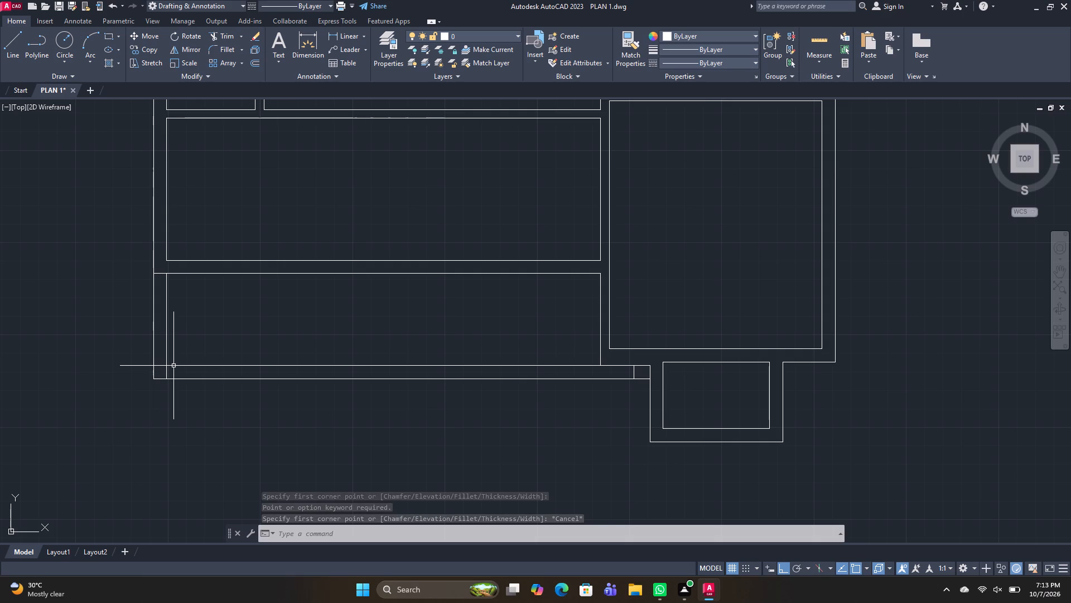
key(r)
key(Escape)
key(t)
text(R)
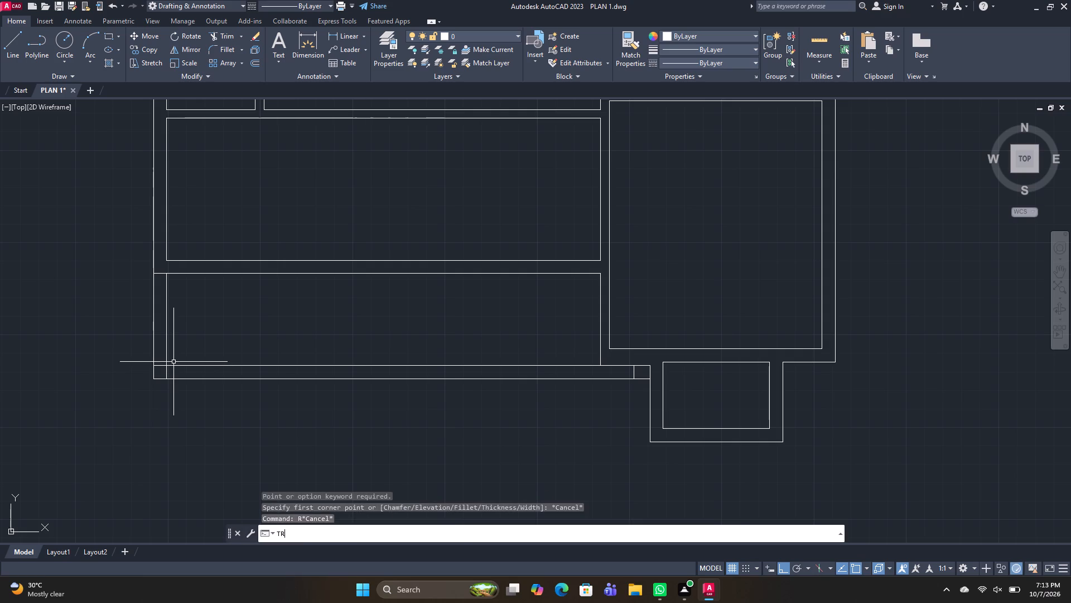
key(space)
scroll(162, 372, up, 1)
drag(162, 367, 157, 347)
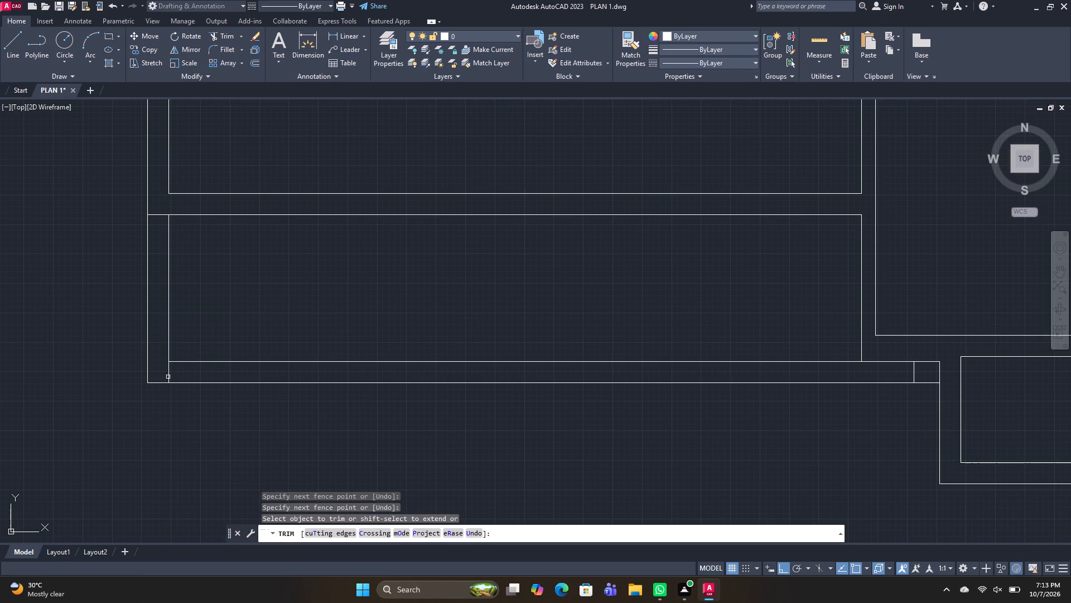
click(168, 376)
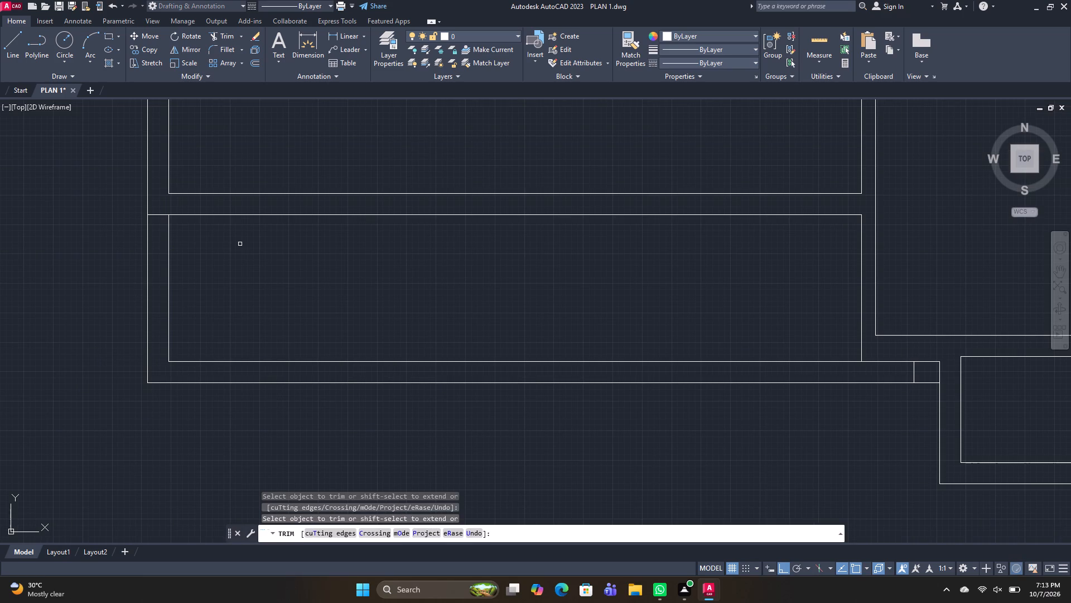
key(space)
Draw a long thin rectangle inside the wall north of the new area, from the west outer wall line to the large southeast room's west inner line.
text(REC)
key(space)
scroll(177, 165, up, 1)
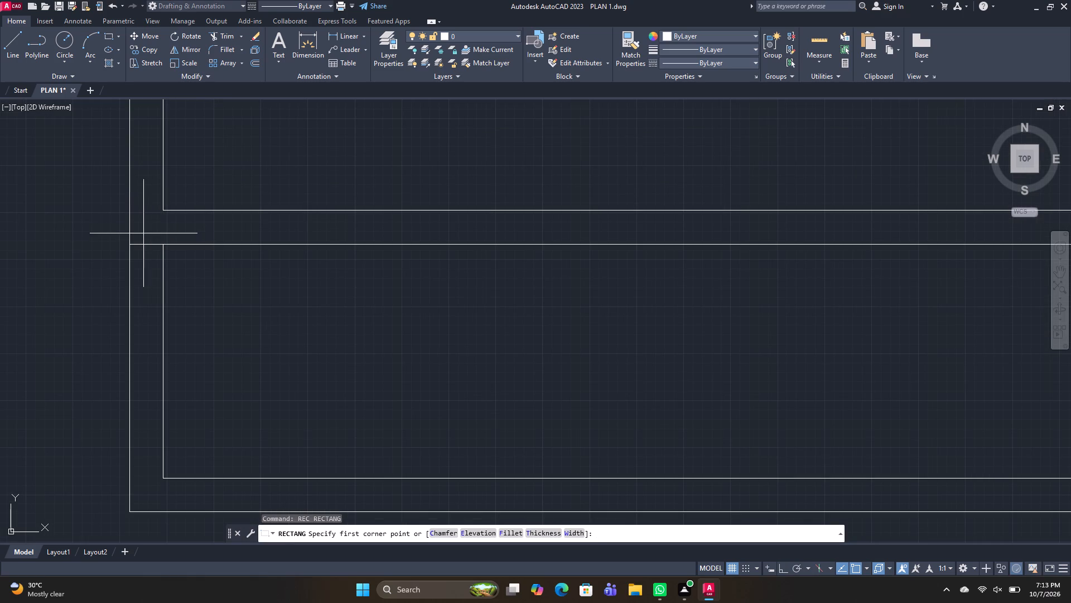
click(132, 217)
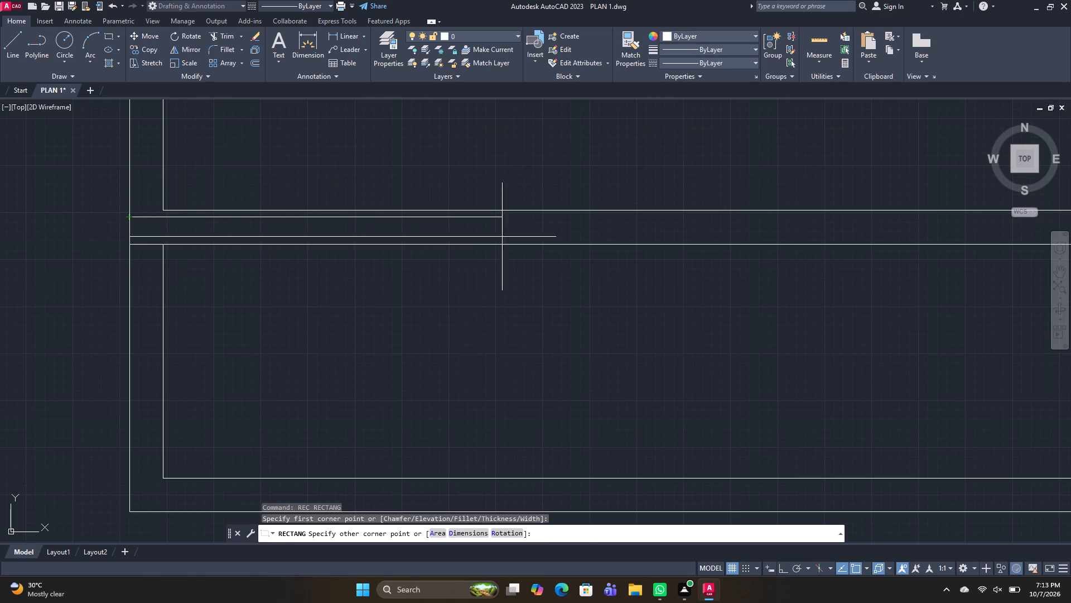
scroll(617, 231, down, 2)
middle_drag(669, 234, 469, 272)
scroll(616, 263, up, 2)
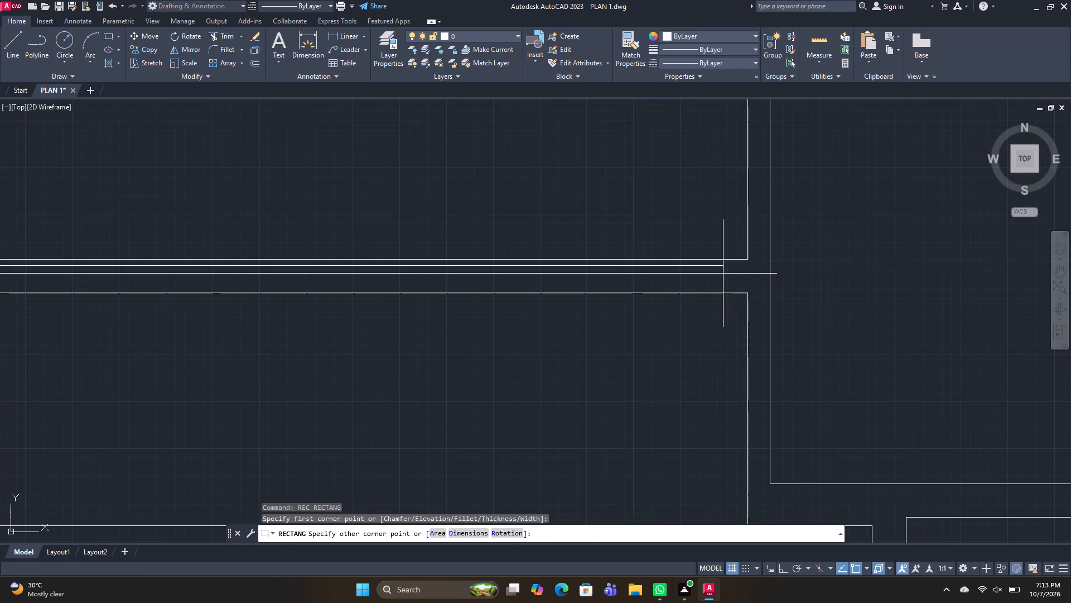
click(769, 282)
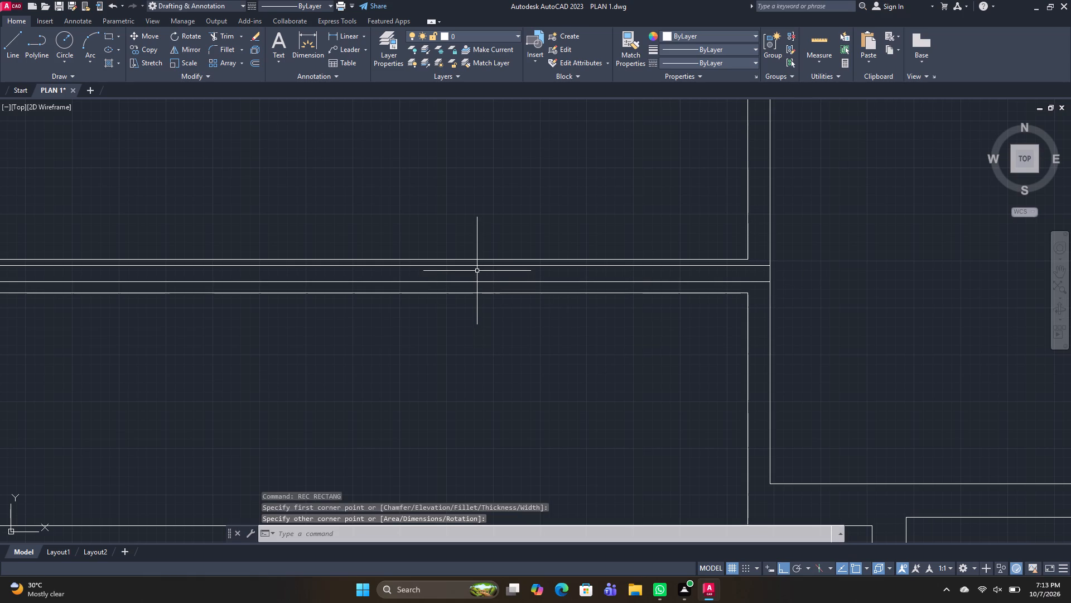
Narrow the long thin rectangle by stretching its north edge south.
click(477, 264)
click(331, 270)
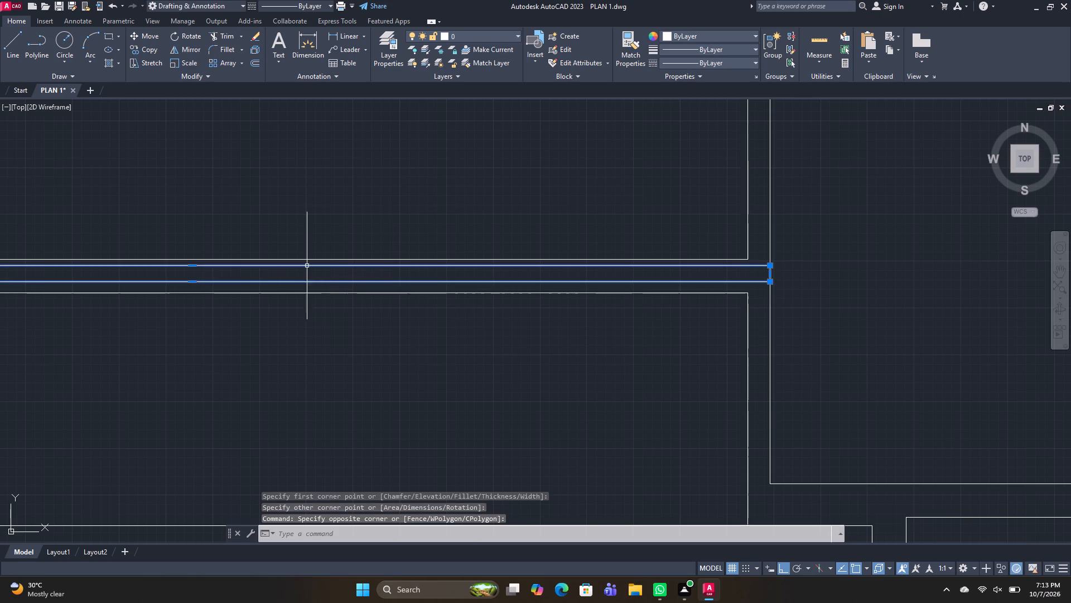
click(191, 262)
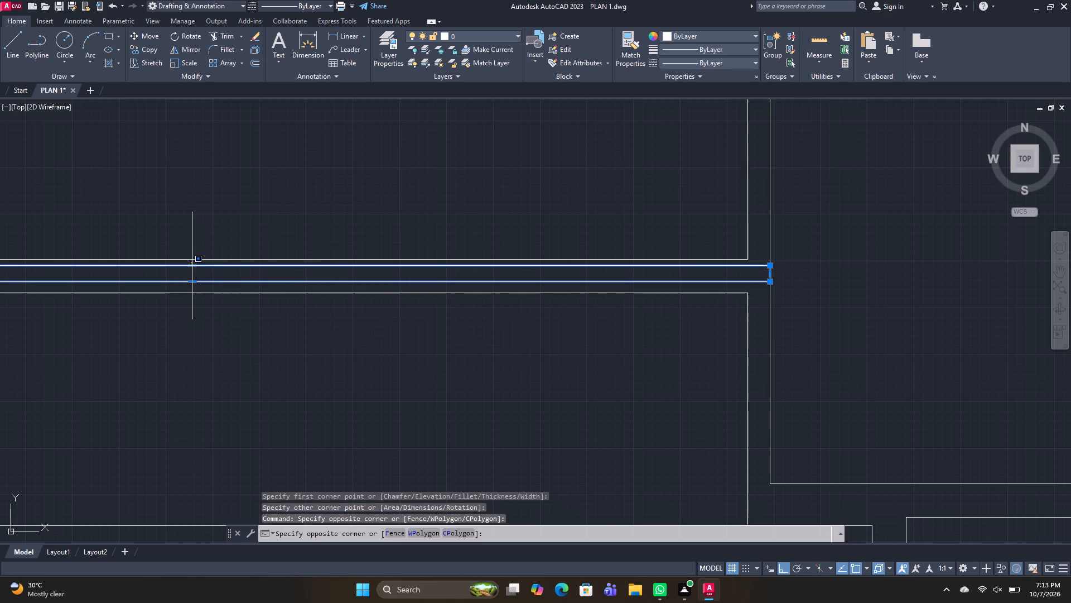
click(193, 266)
click(193, 267)
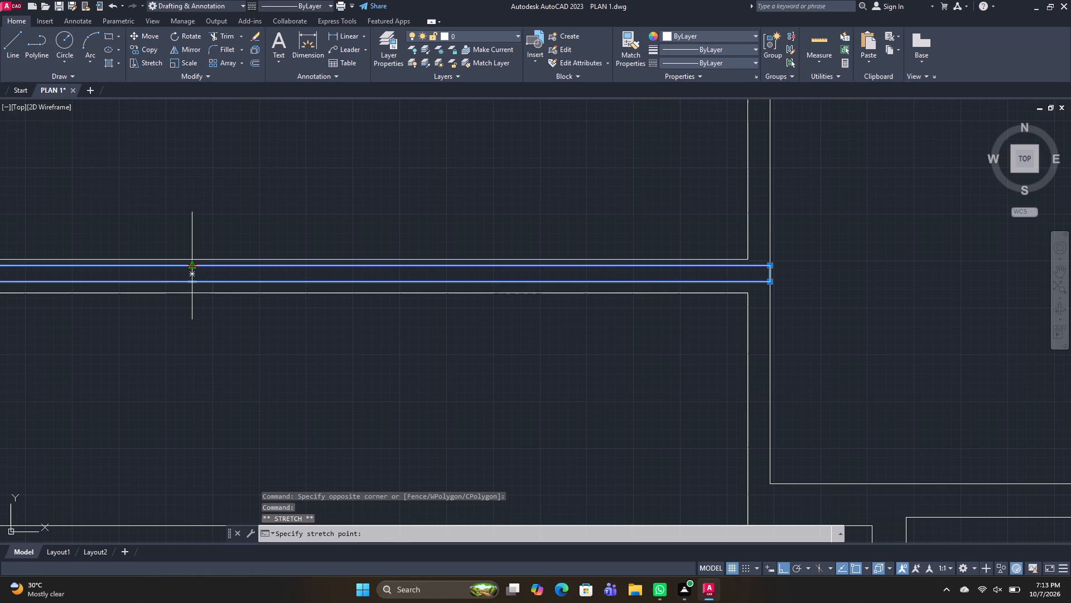
click(194, 271)
key(space)
middle_drag(252, 307, 283, 276)
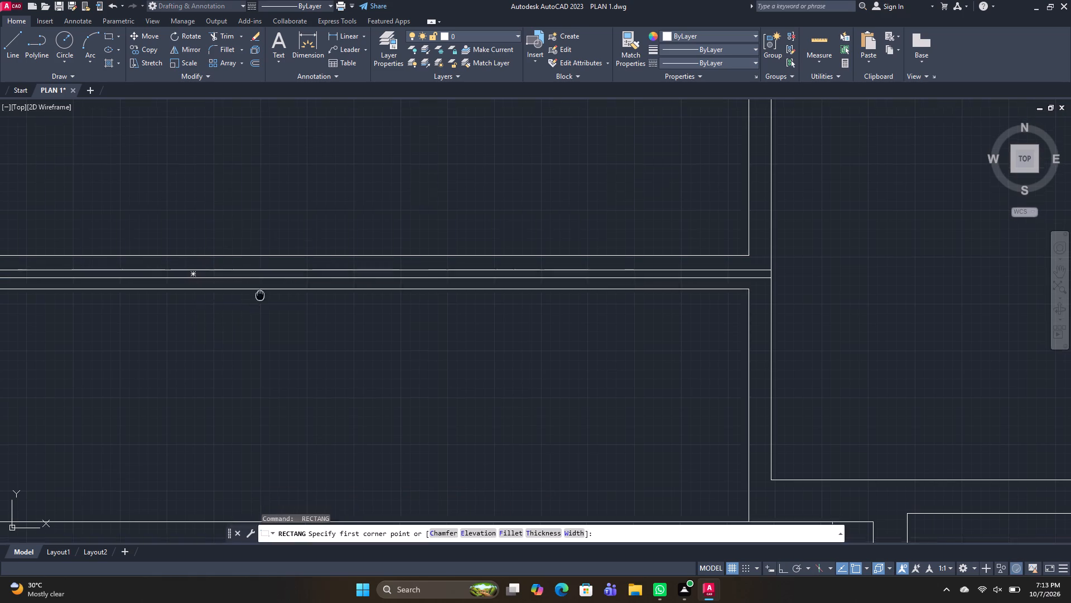
middle_drag(283, 276, 344, 241)
key(Escape)
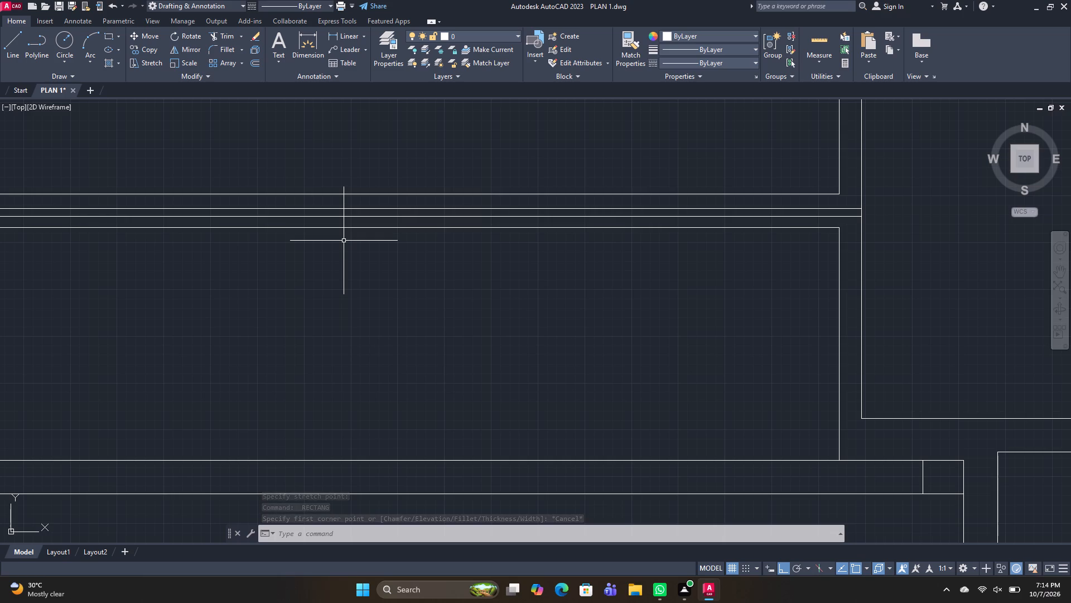
Draw a thin north-south rectangle spanning the new southwest area, between its inner wall lines and just east of its west wall.
key(r)
key(e)
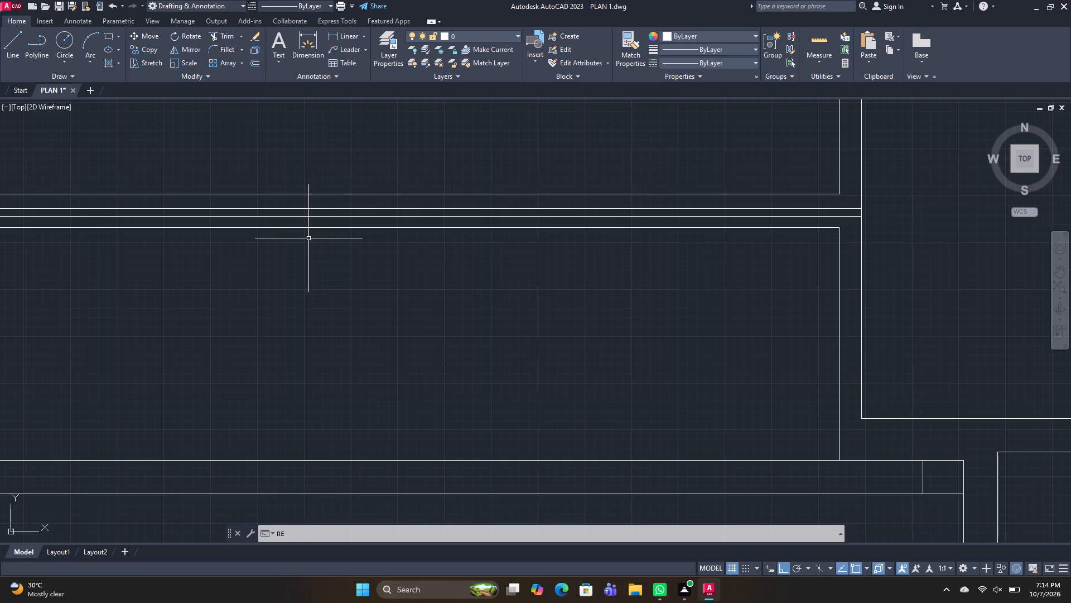
text(C)
key(space)
scroll(167, 302, down, 2)
middle_drag(115, 364, 451, 343)
scroll(384, 339, up, 2)
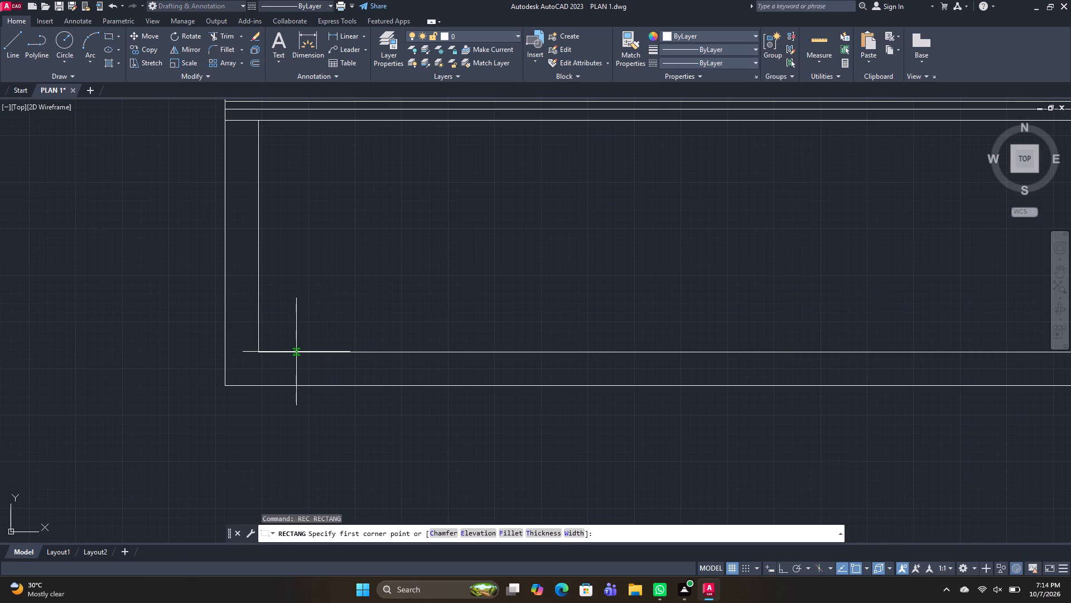
drag(297, 350, 297, 340)
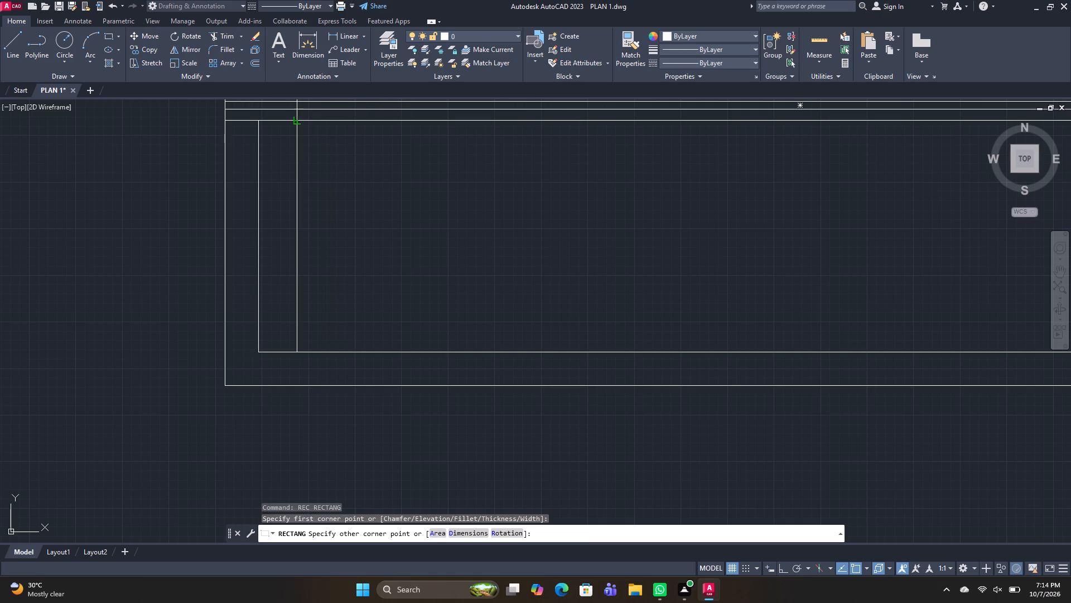
click(303, 121)
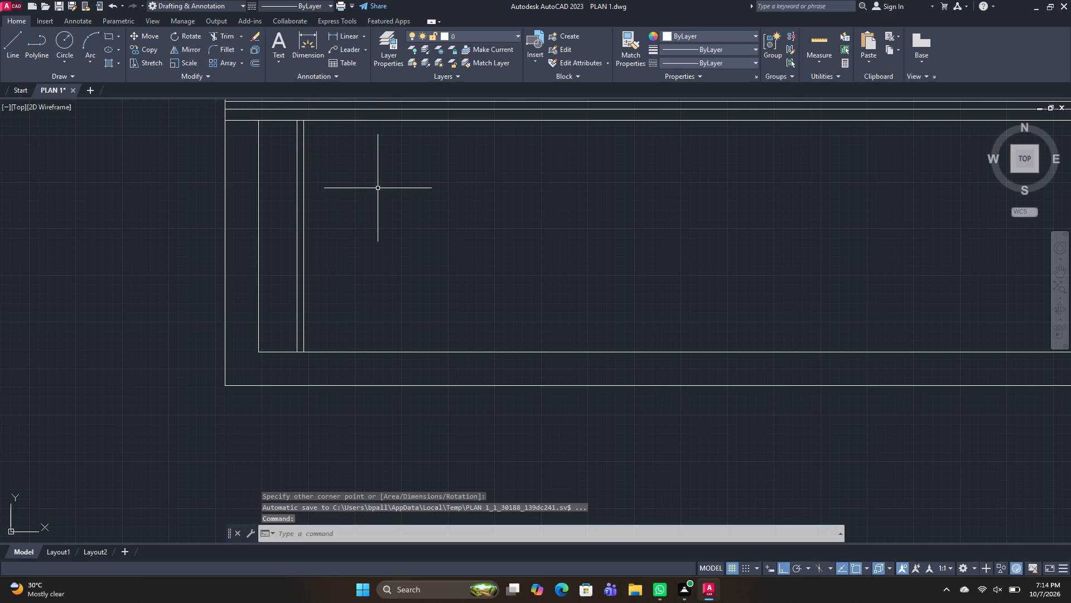
Copy the thin rectangle eastward along the southern inner wall line as a 15-item array, spaced about 1'-3" apart.
click(351, 223)
click(271, 264)
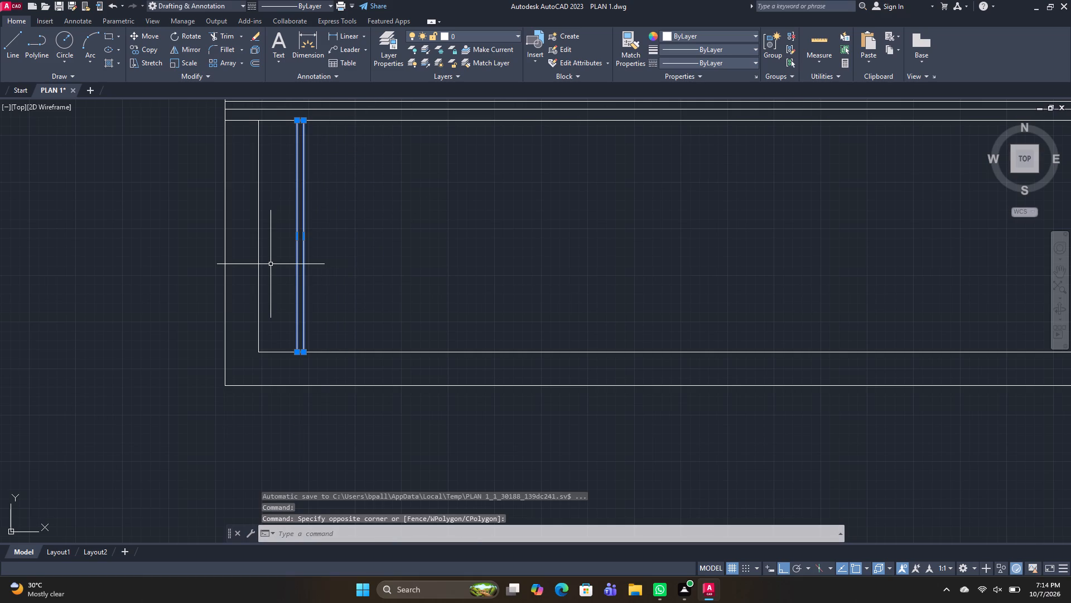
text(CO)
key(space)
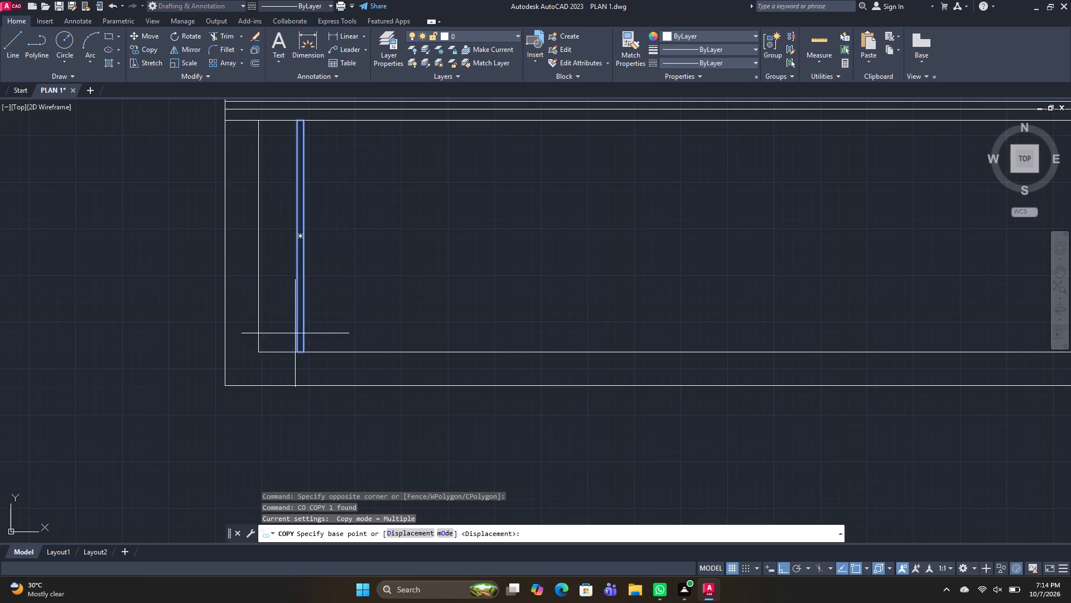
click(294, 351)
key(a)
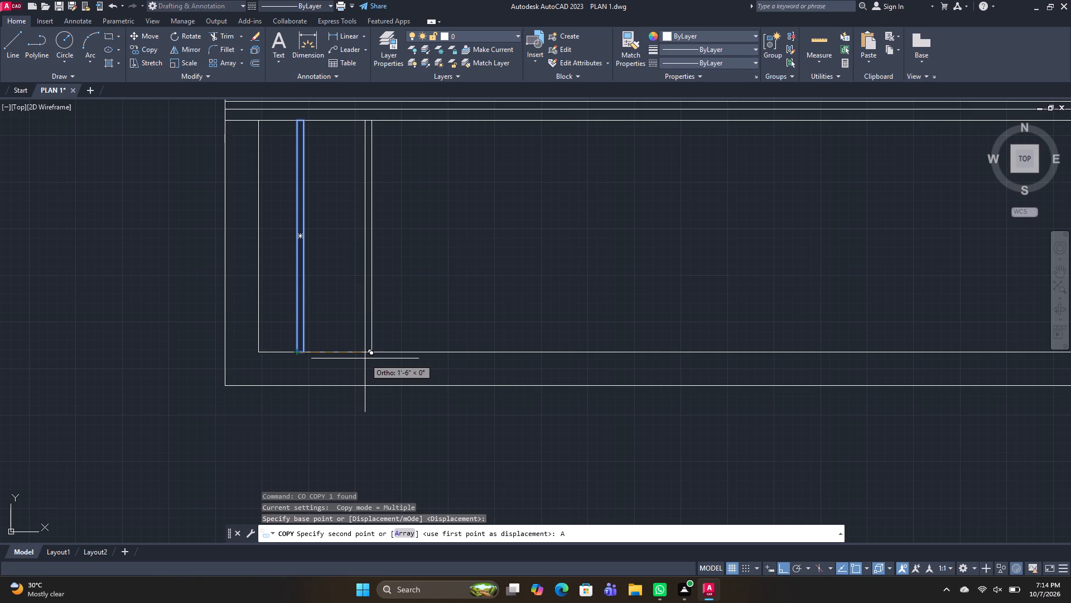
key(space)
text(15)
key(Return)
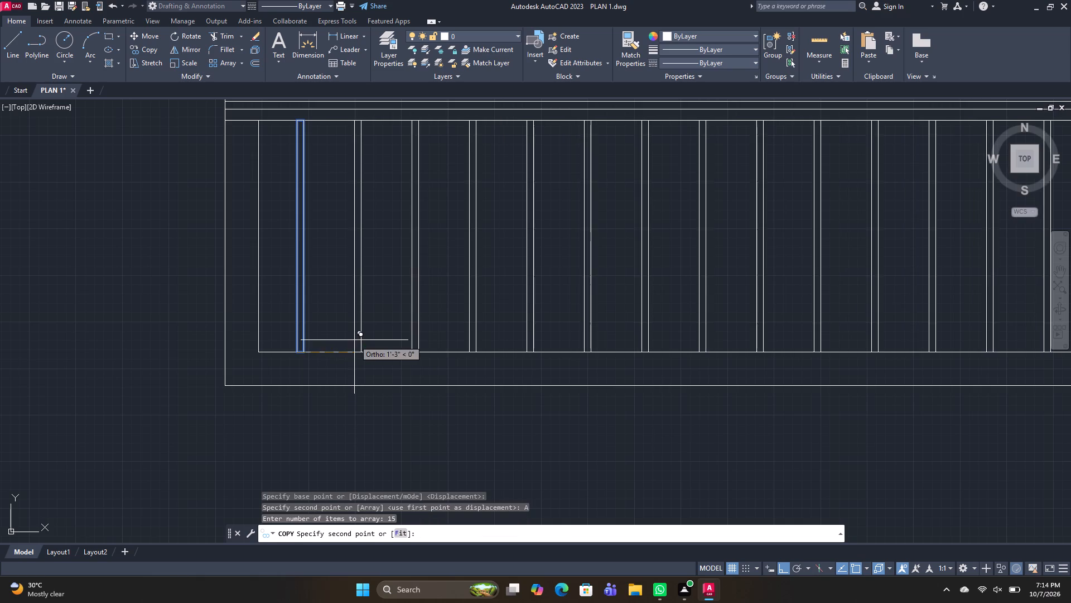
scroll(353, 340, down, 2)
scroll(354, 343, up, 1)
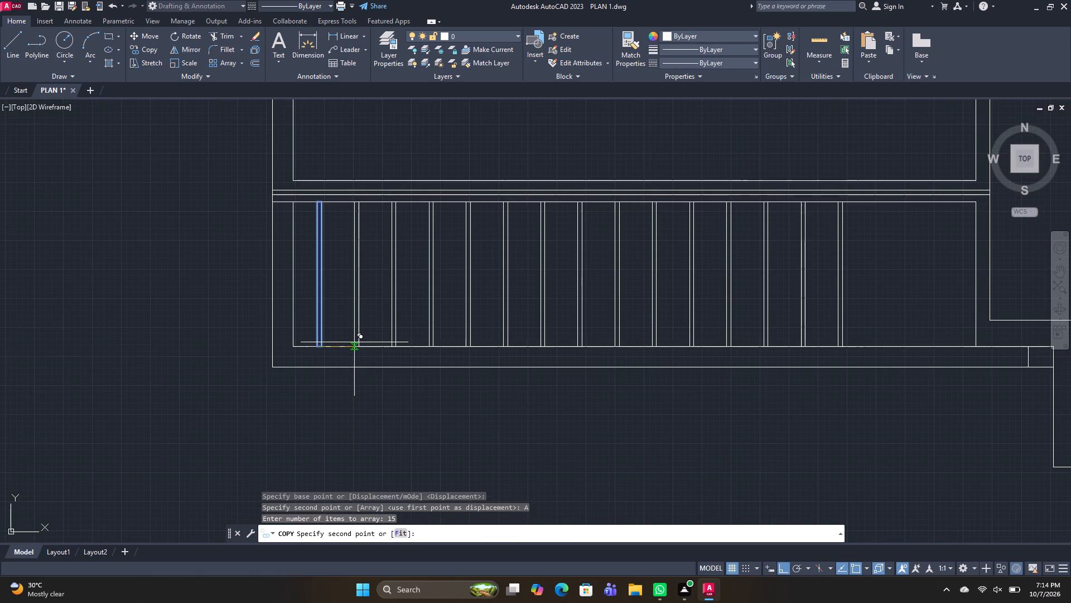
click(354, 342)
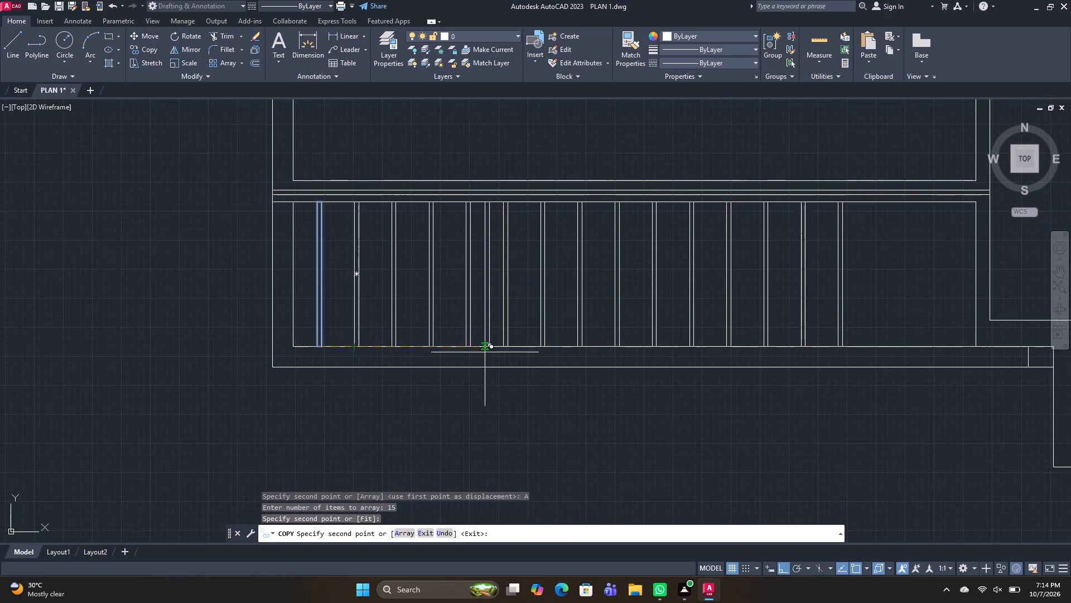
scroll(904, 348, up, 1)
key(space)
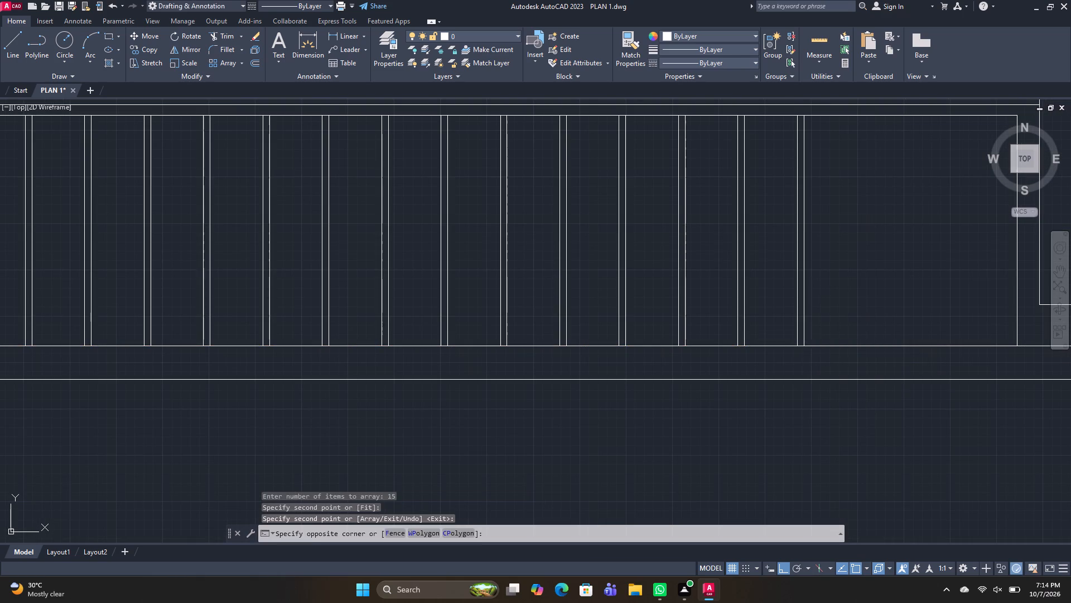
Continue the row eastward by copying its easternmost rectangle as a 6-item array at the same spacing.
click(812, 337)
click(783, 305)
text(CO)
key(space)
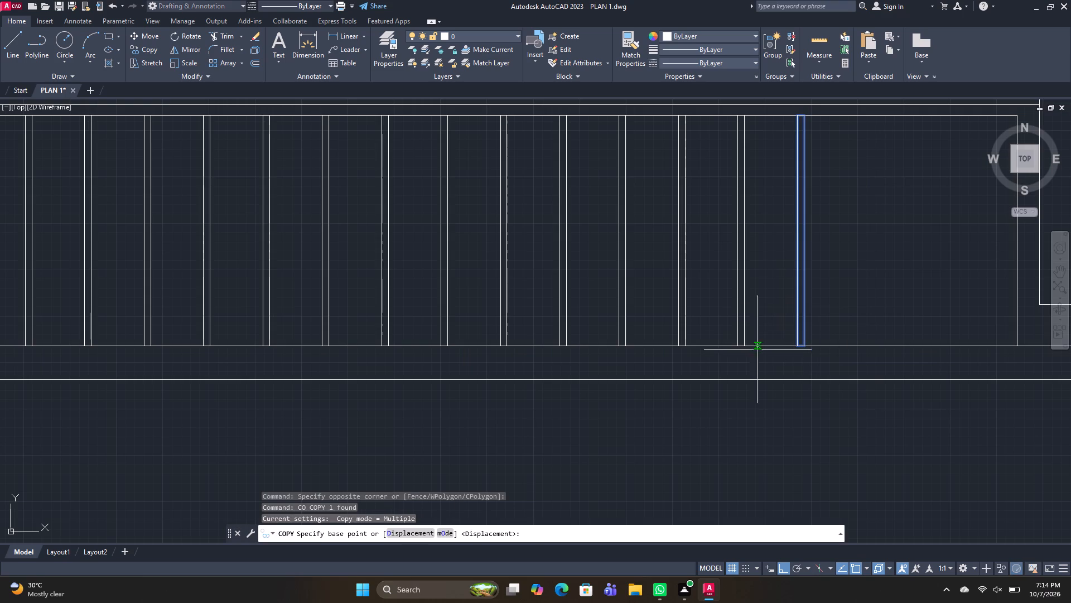
scroll(773, 346, up, 2)
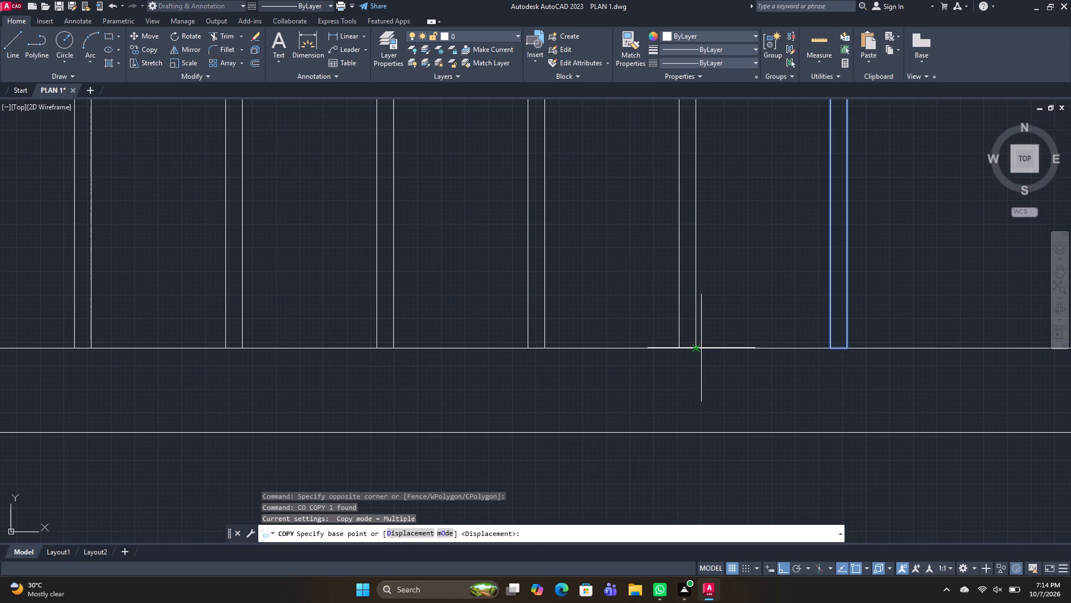
click(698, 348)
text(A 6)
key(Return)
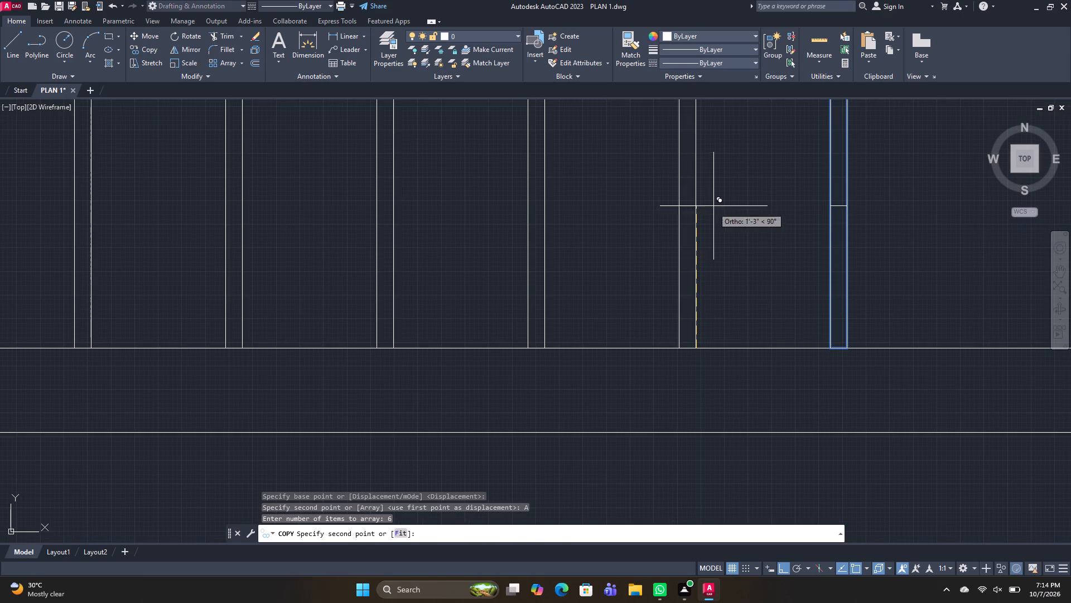
click(849, 346)
scroll(852, 347, down, 3)
middle_drag(897, 361, 663, 357)
key(space)
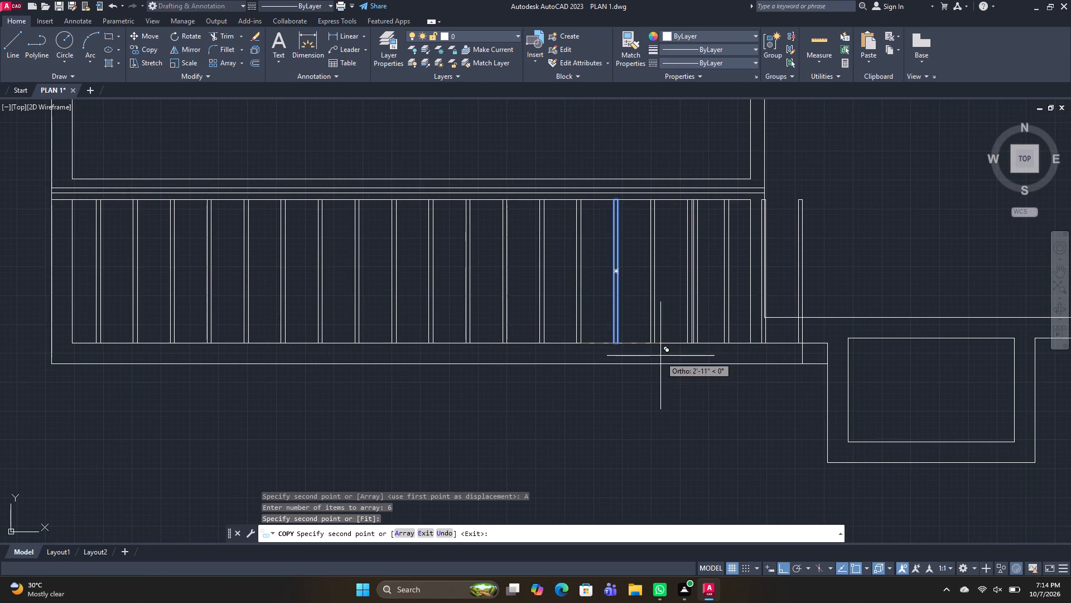
Trim away the sides of the two copied rectangles lying beyond the new area's east inner wall line.
text(TR)
key(space)
scroll(755, 295, up, 2)
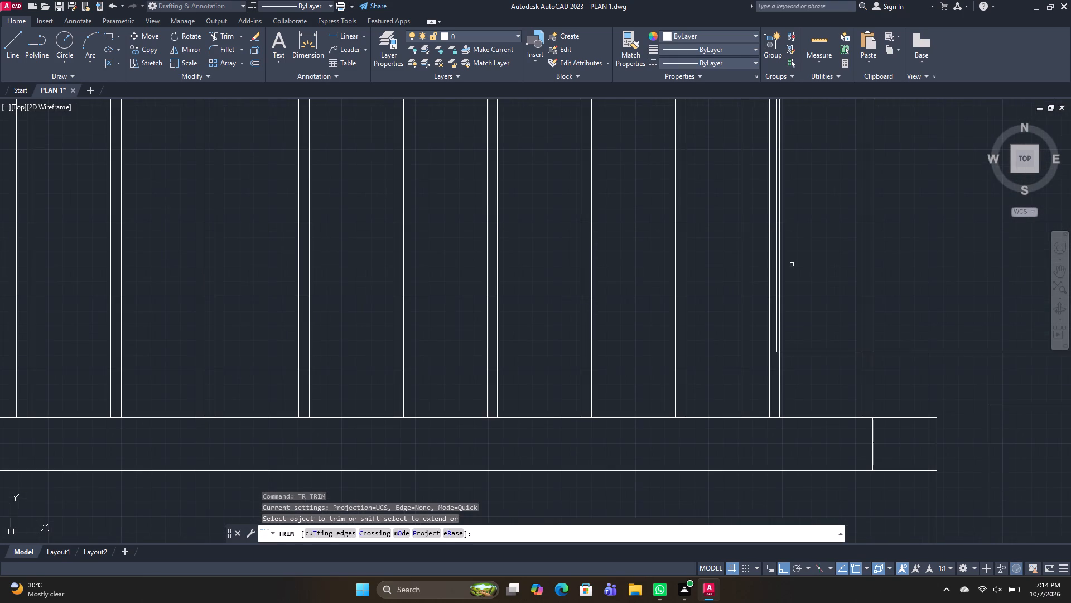
scroll(788, 264, up, 3)
middle_drag(766, 399, 678, 202)
scroll(662, 270, down, 2)
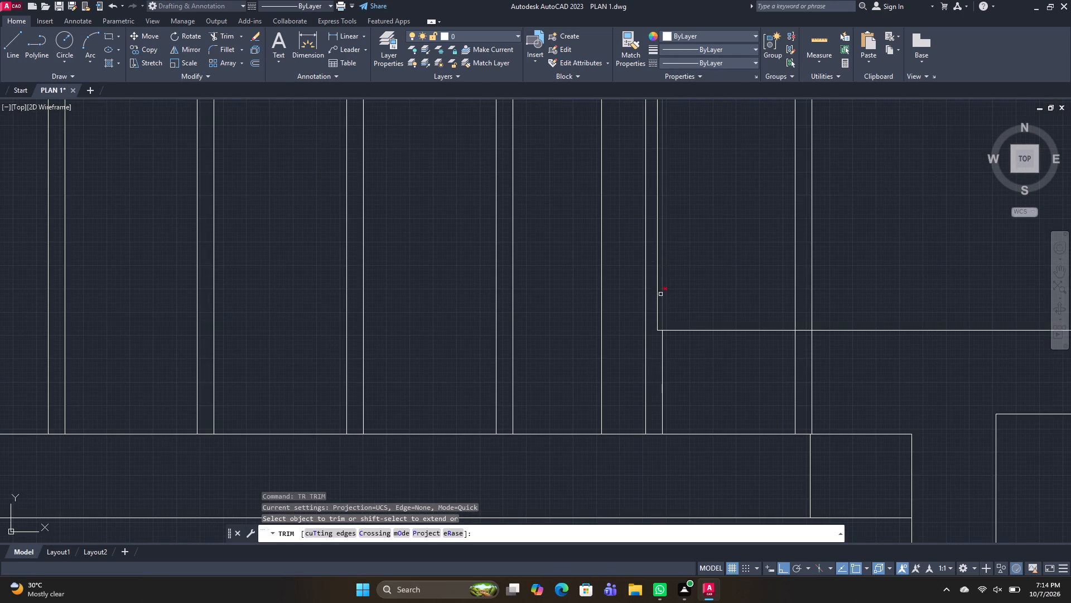
drag(674, 395, 638, 397)
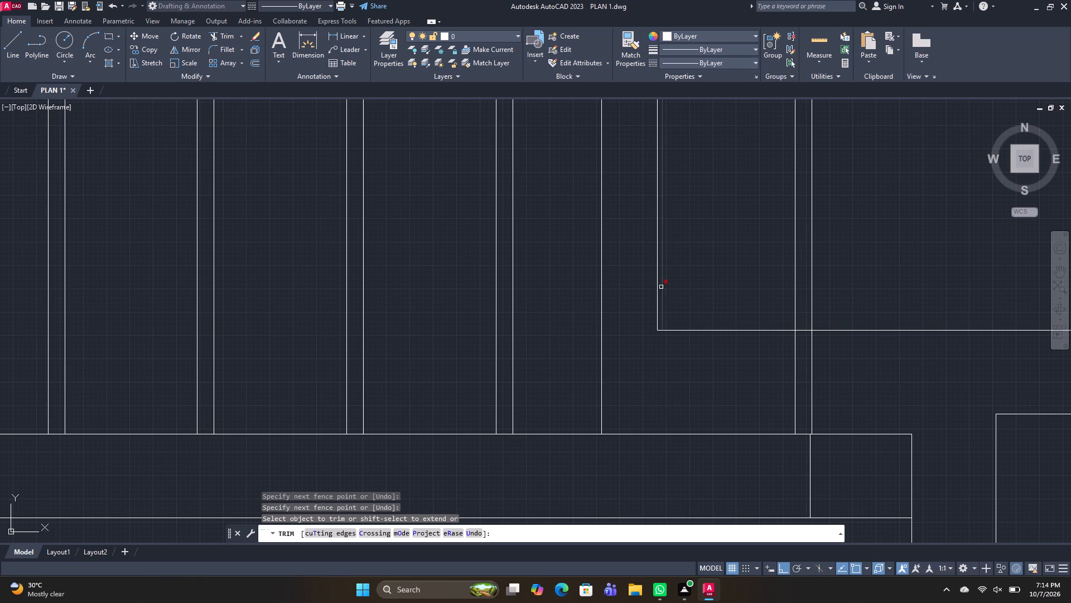
click(661, 287)
drag(747, 273, 868, 253)
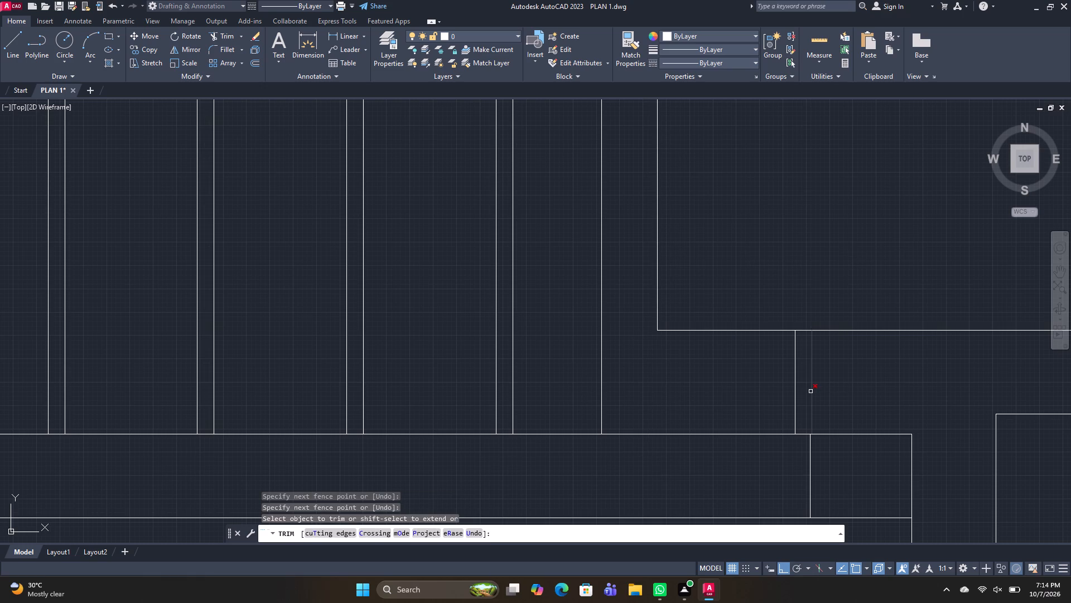
drag(810, 391, 773, 394)
drag(805, 393, 836, 391)
Trim away the leftover short end segments of those rectangles at the large southeast room's west wall line.
scroll(872, 380, down, 3)
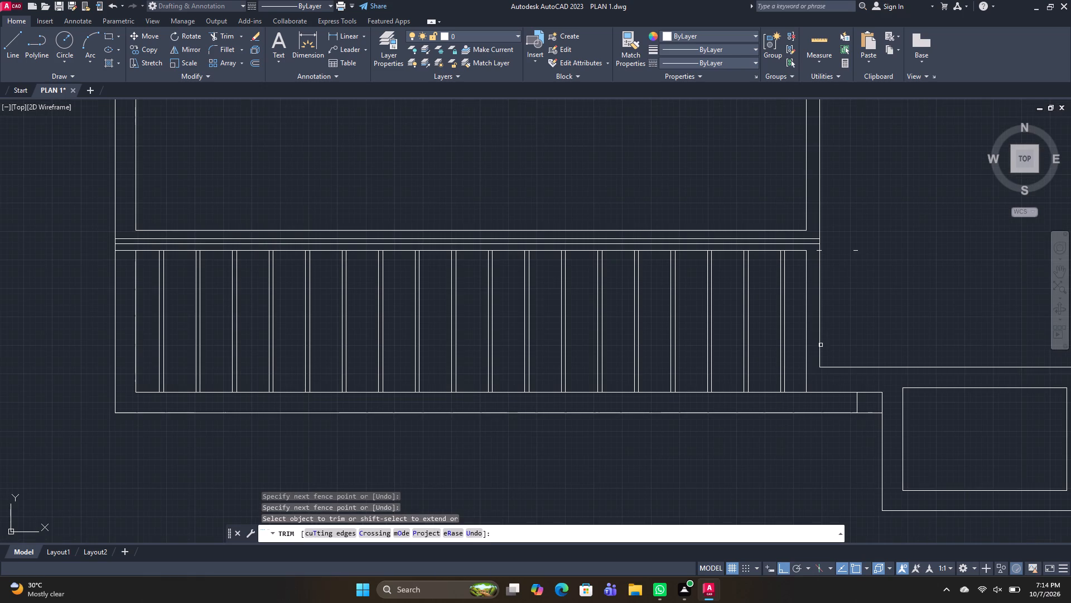
middle_drag(843, 271, 827, 290)
scroll(811, 262, up, 5)
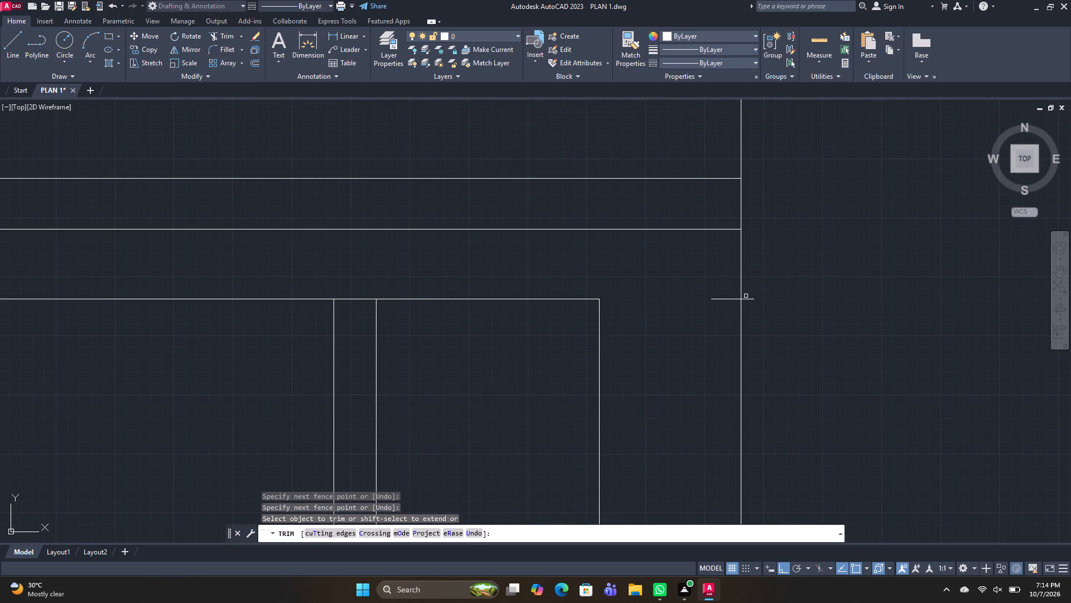
click(746, 299)
click(733, 297)
click(729, 320)
scroll(779, 312, down, 2)
drag(924, 343, 896, 269)
scroll(896, 270, down, 4)
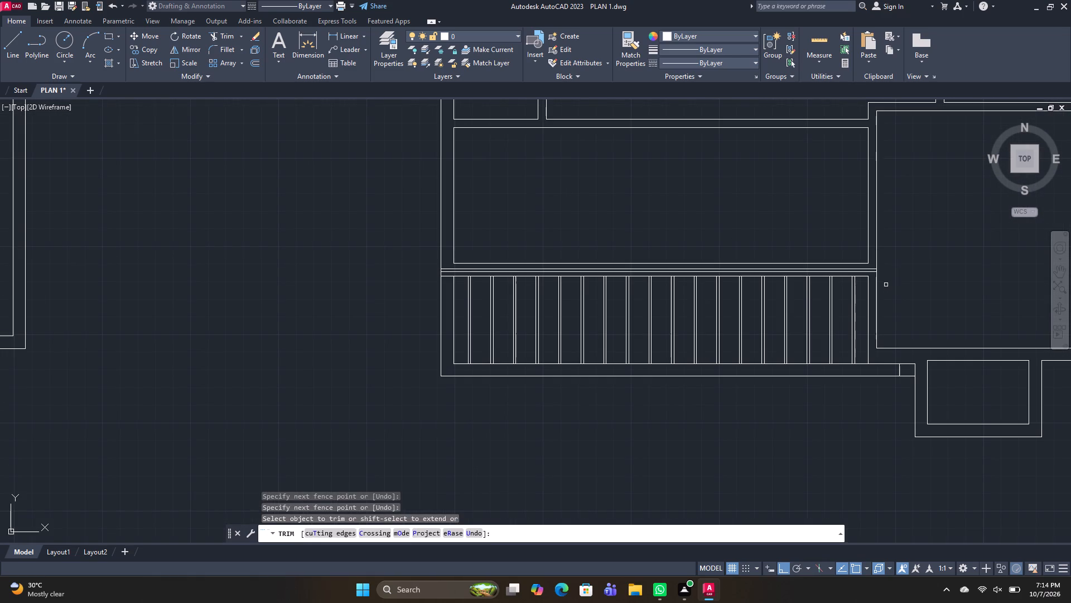
key(space)
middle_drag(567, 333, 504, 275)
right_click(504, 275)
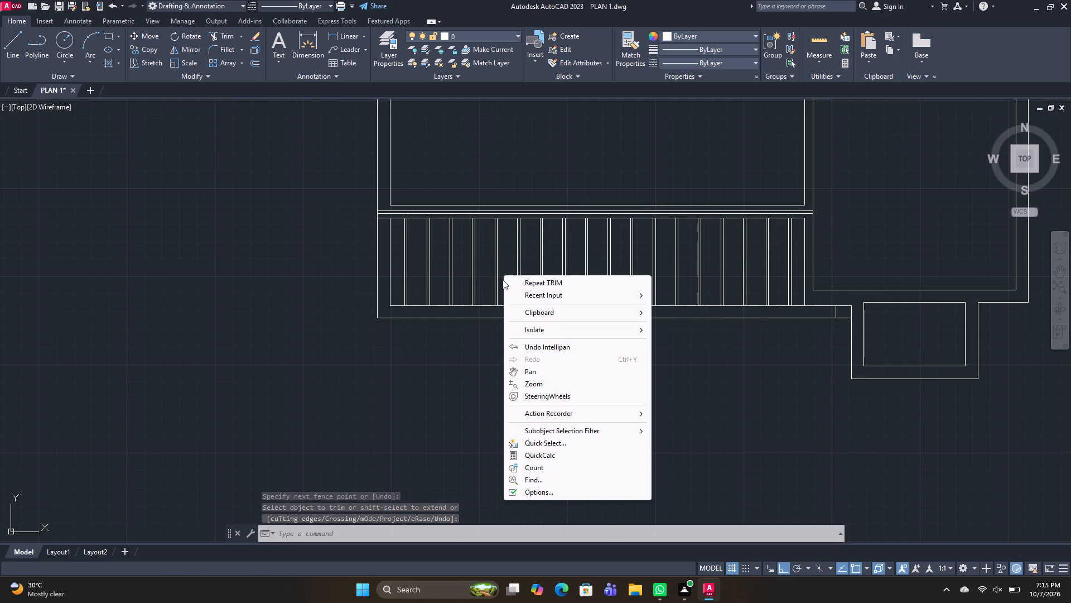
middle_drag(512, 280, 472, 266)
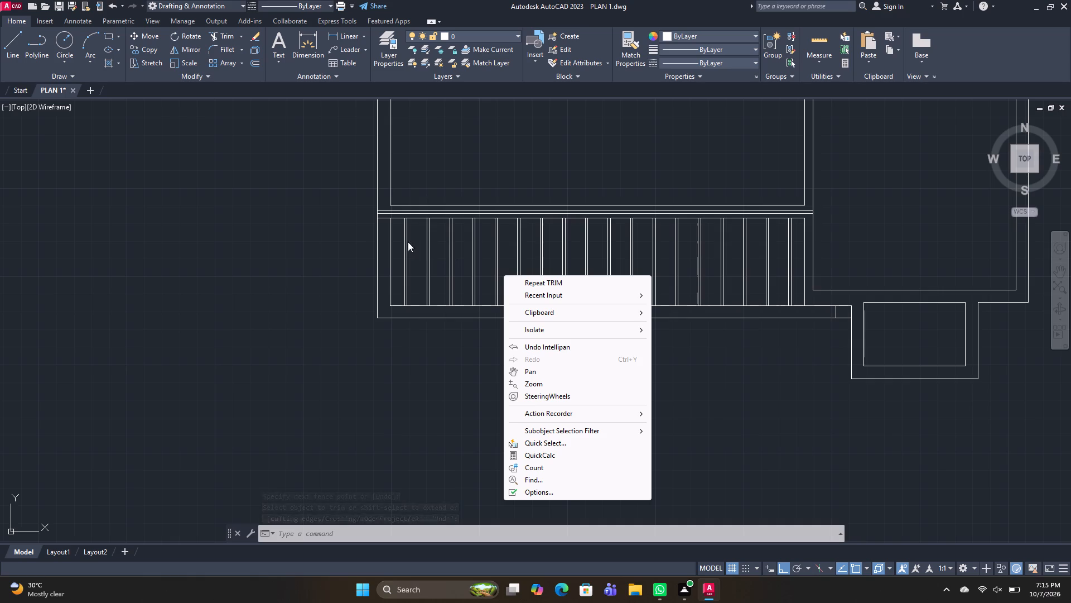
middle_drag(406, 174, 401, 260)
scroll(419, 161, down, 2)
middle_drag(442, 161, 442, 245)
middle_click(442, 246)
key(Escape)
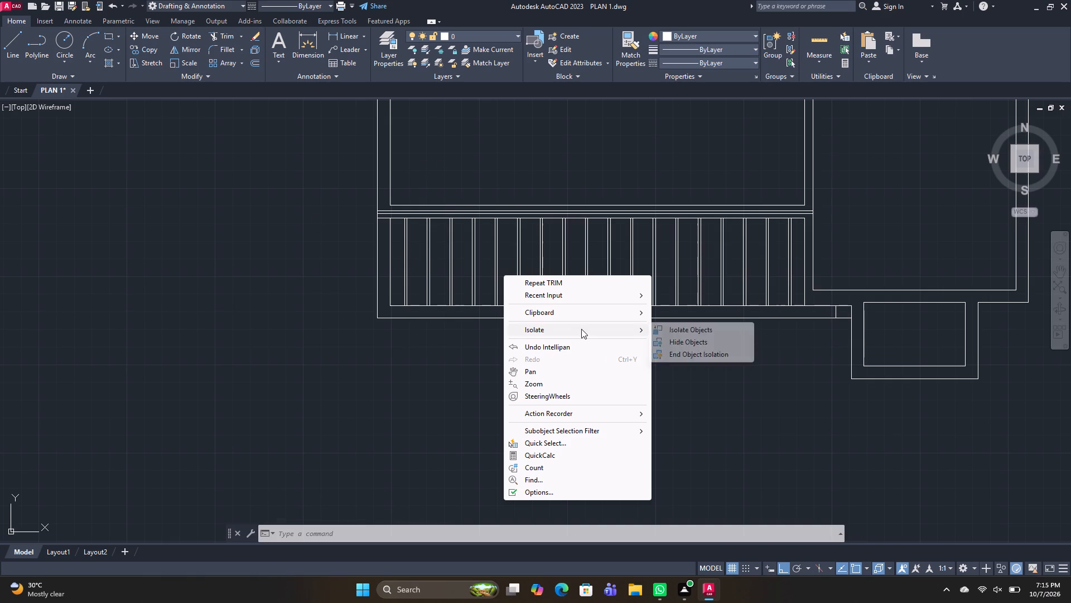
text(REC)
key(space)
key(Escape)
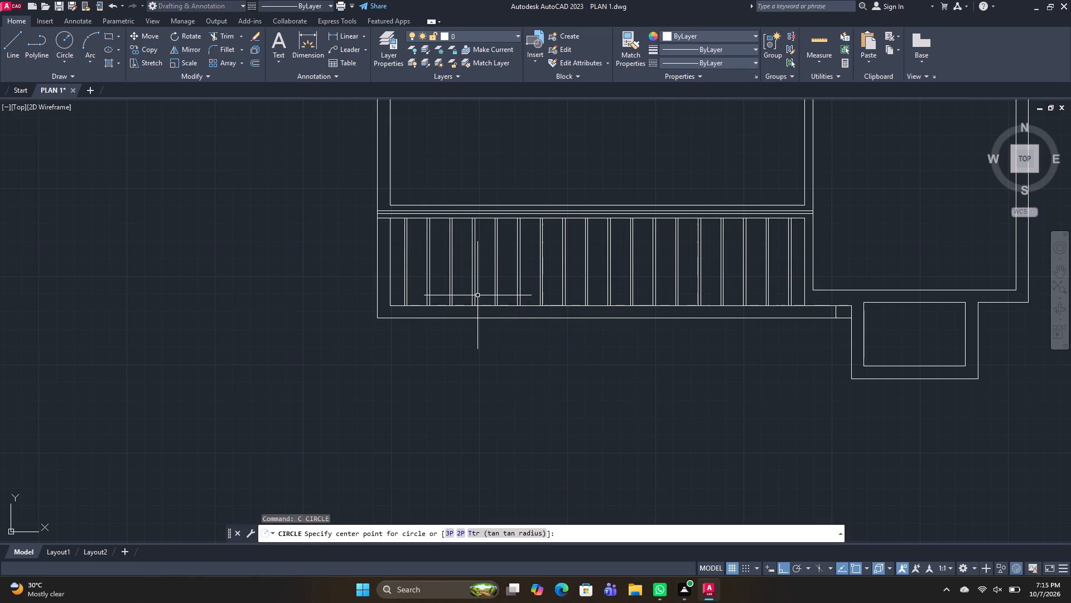
Draw a small rectangle across the west outer wall, immediately north of the long thin rectangle's west end.
text(REC)
key(space)
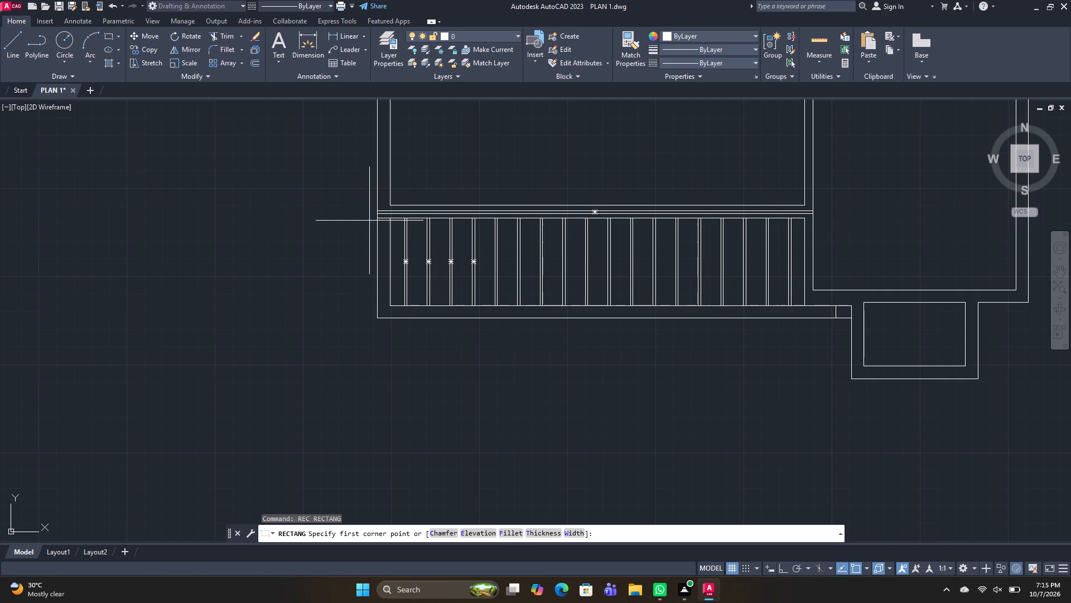
scroll(374, 218, up, 2)
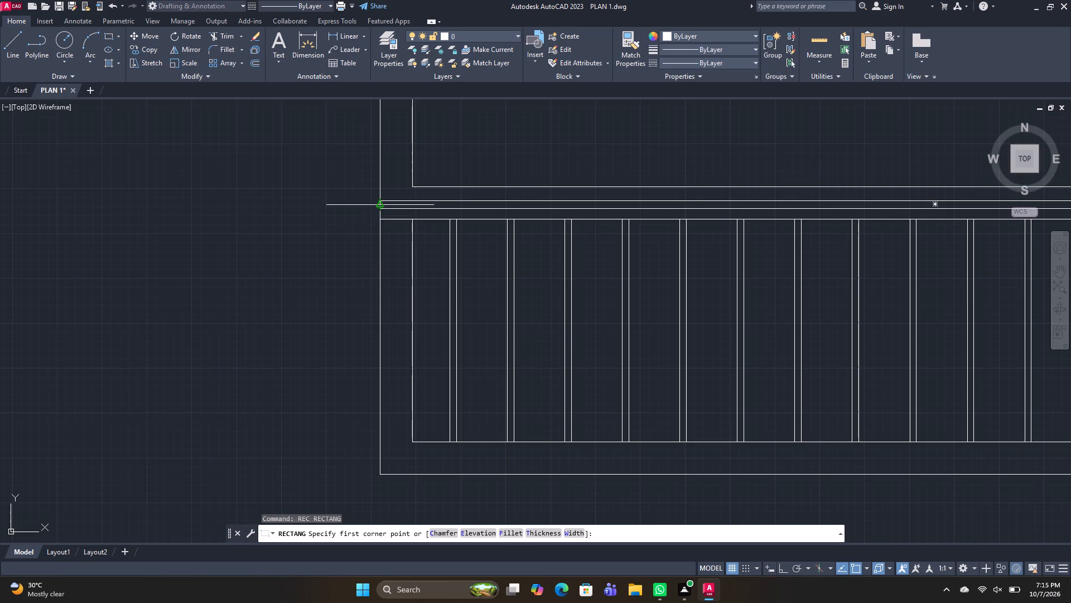
click(382, 199)
click(413, 156)
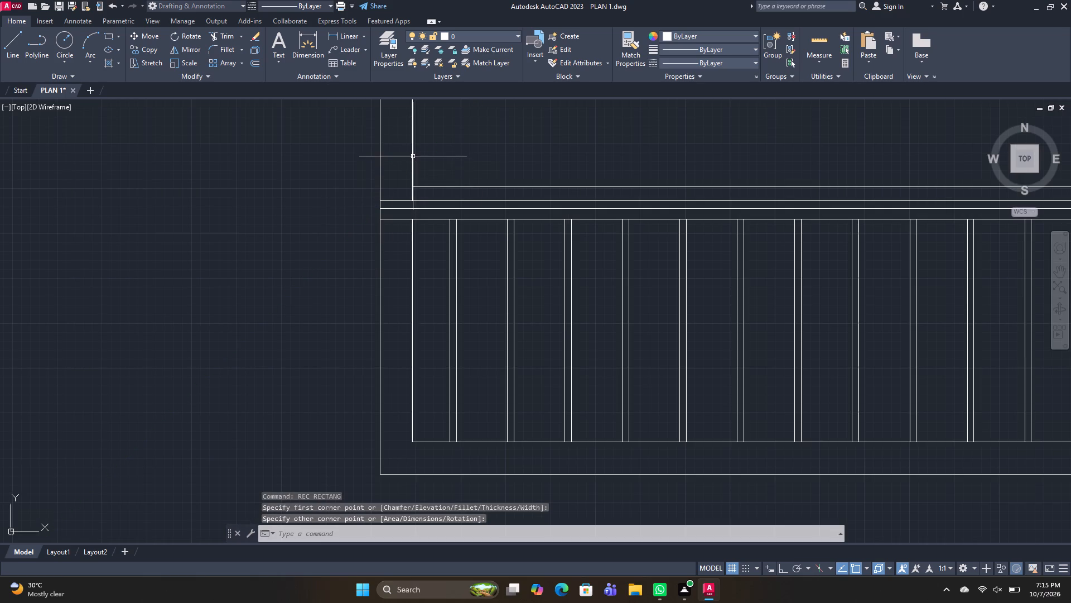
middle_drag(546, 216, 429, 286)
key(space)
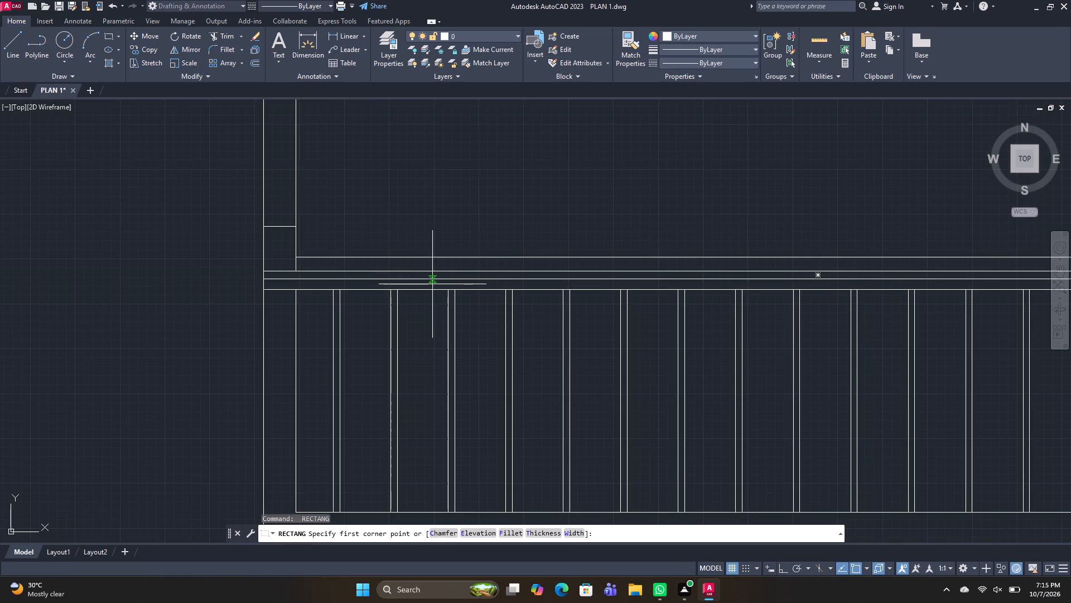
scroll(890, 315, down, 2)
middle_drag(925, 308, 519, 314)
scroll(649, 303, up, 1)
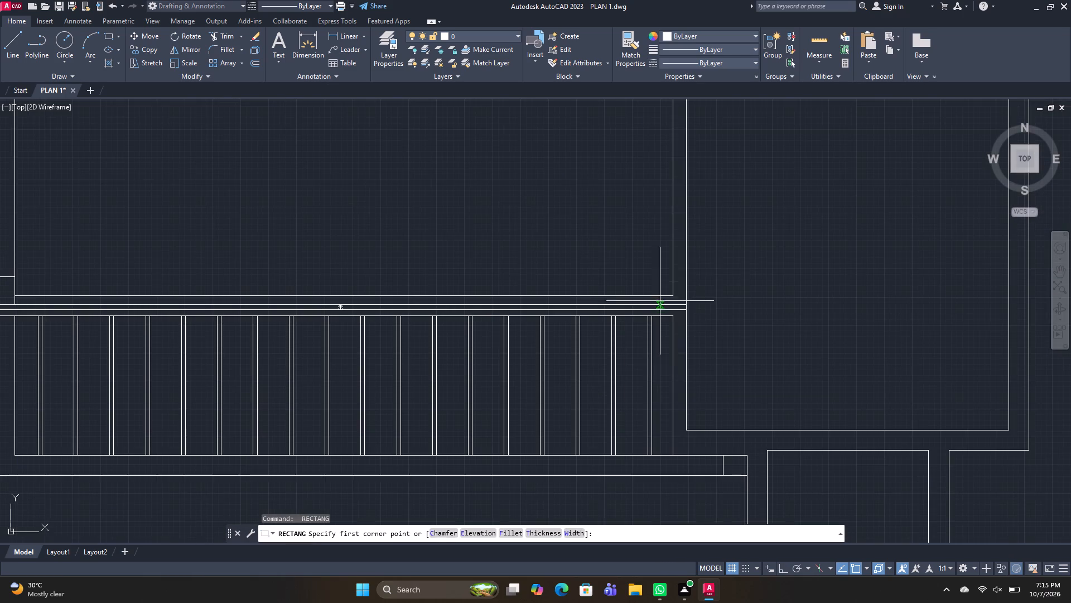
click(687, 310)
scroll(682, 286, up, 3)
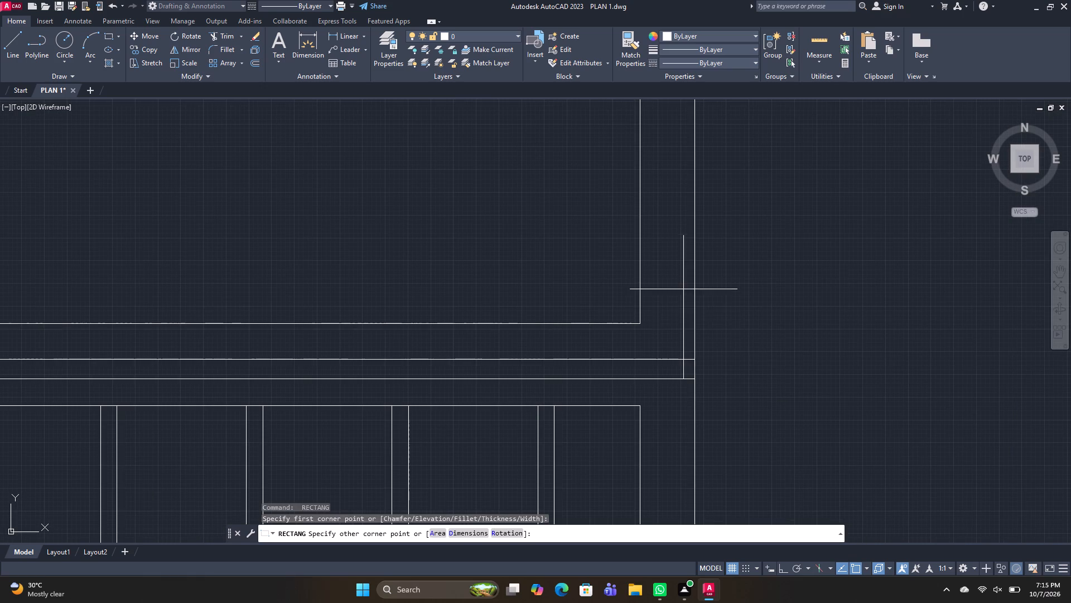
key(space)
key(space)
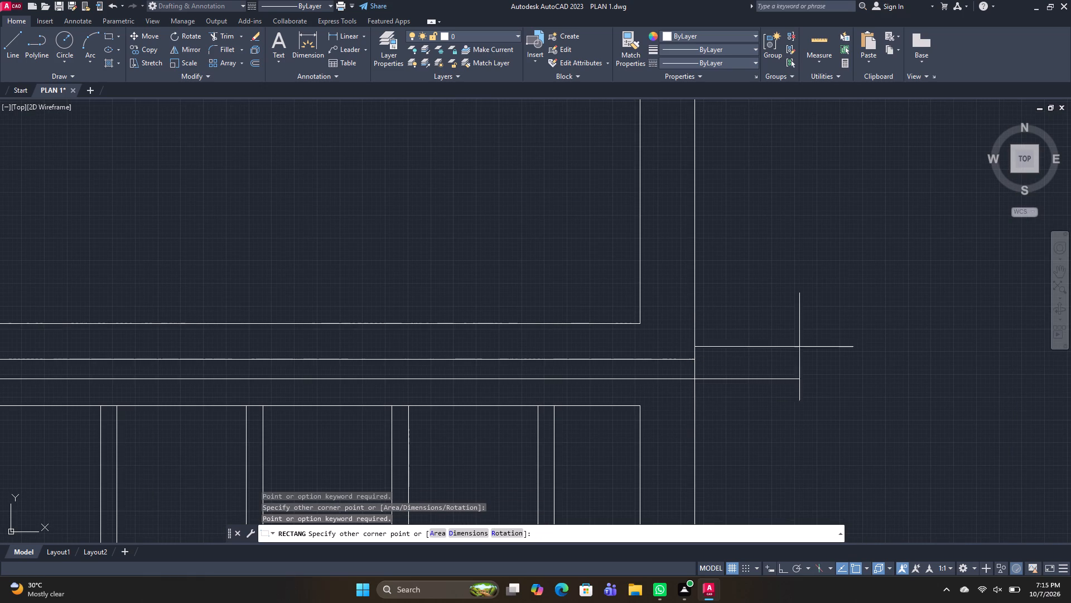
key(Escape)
Draw a small rectangle across the large southeast room's west wall, immediately north of the long thin rectangle's east end.
key(space)
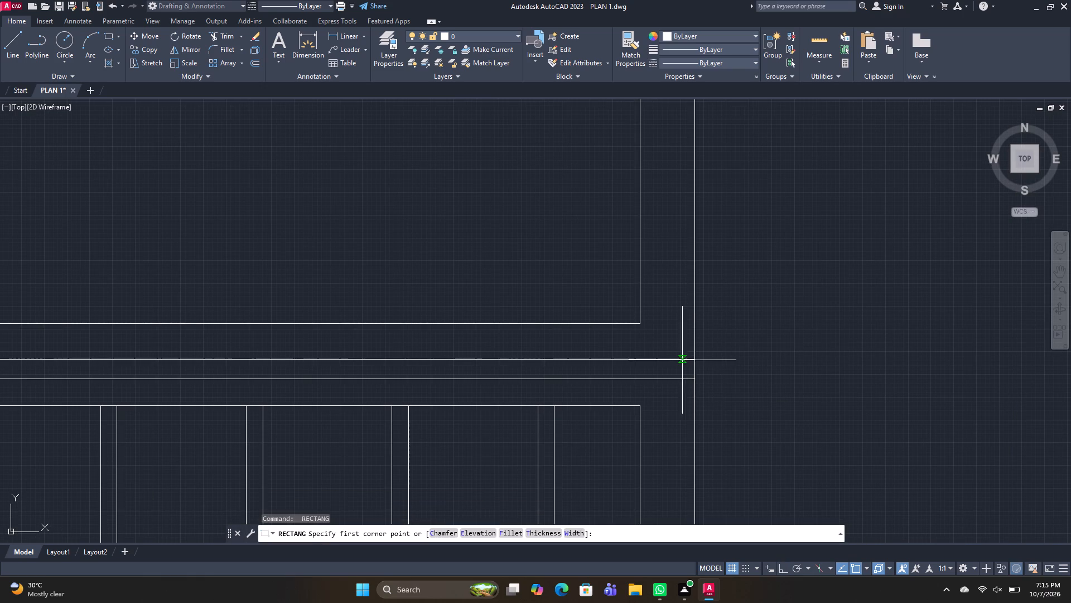
drag(692, 358, 688, 351)
click(642, 286)
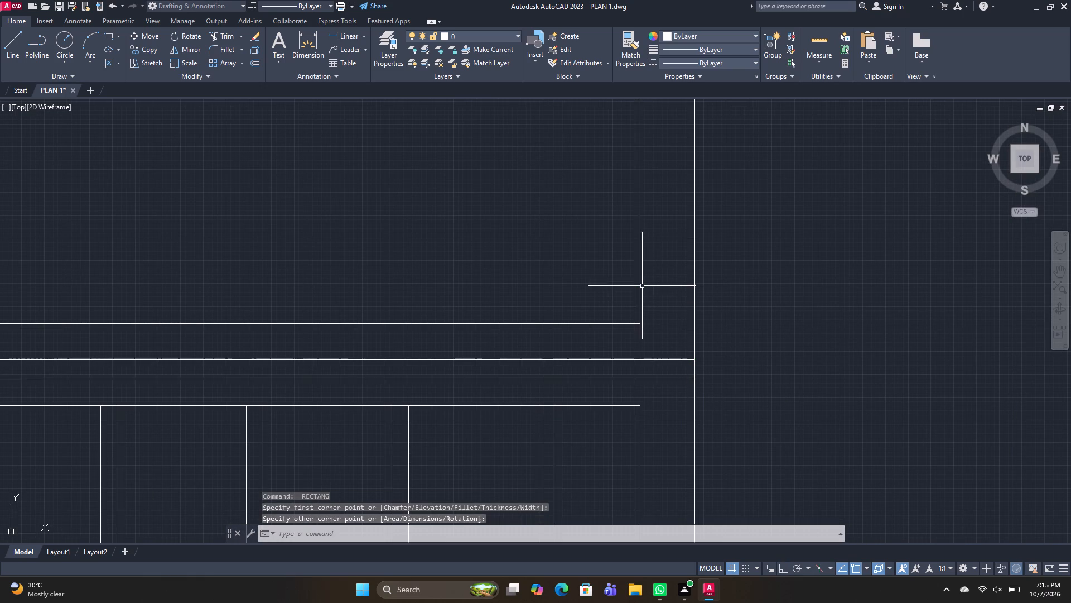
Draw a small rectangle across the large southeast room's west wall near its north end, spanning the junction with the east-west partition.
key(space)
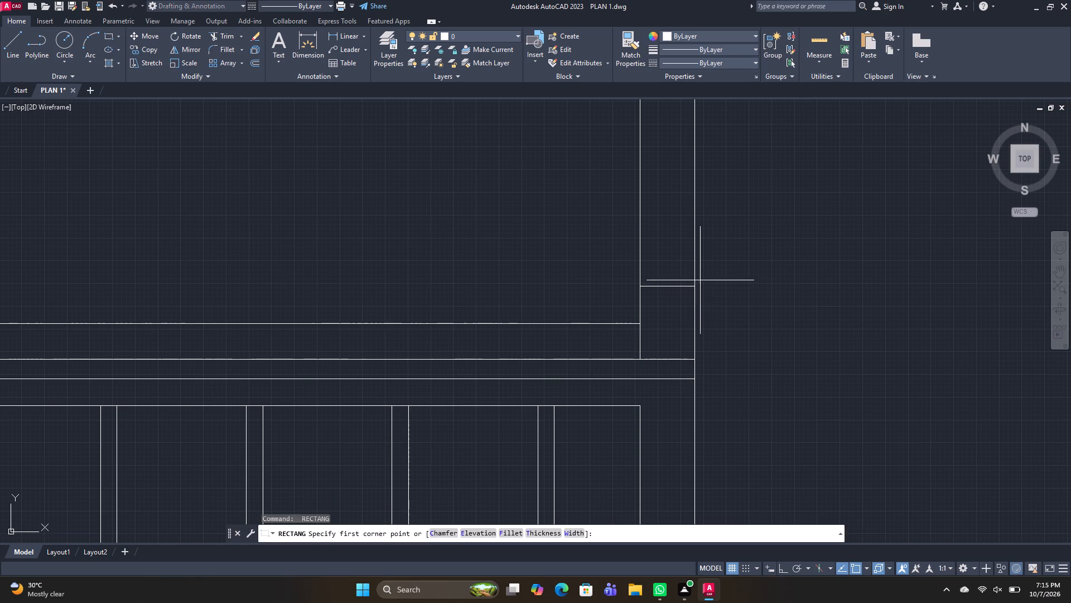
scroll(693, 277, down, 5)
middle_drag(712, 259, 674, 354)
scroll(660, 283, up, 2)
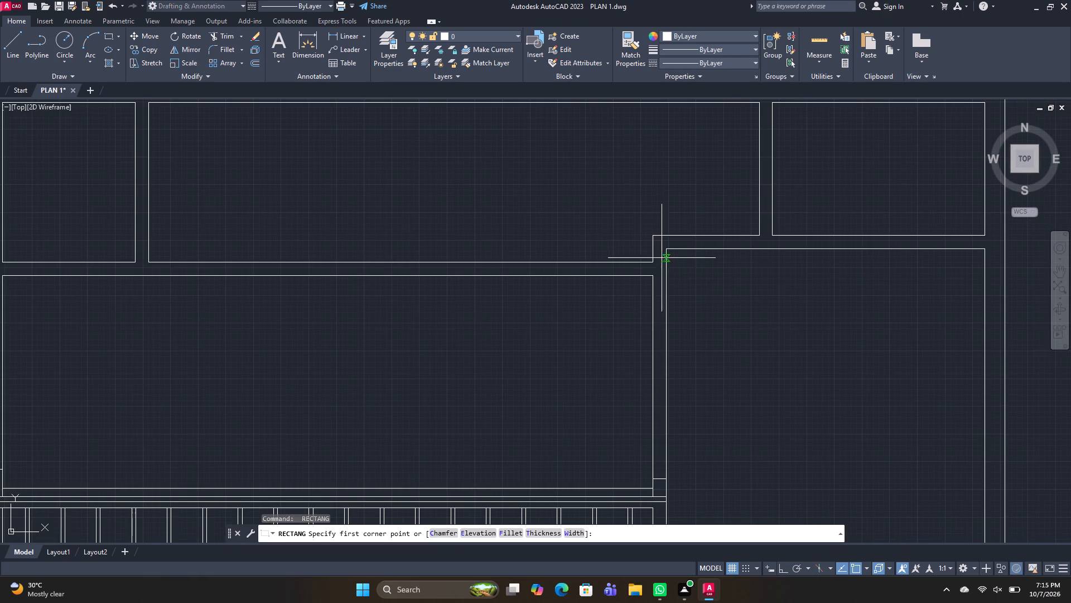
scroll(653, 260, up, 2)
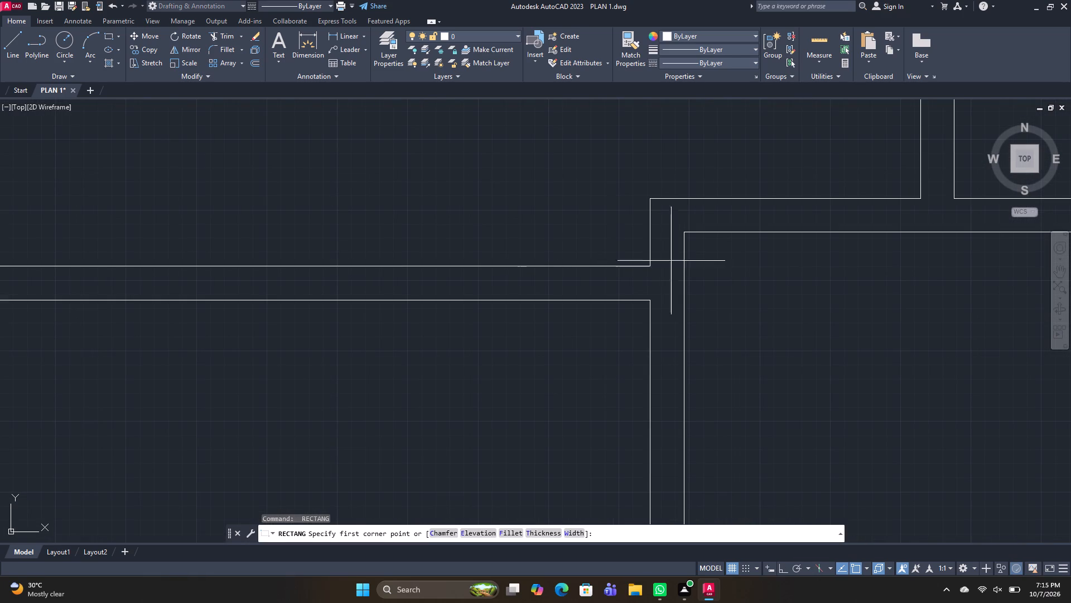
click(681, 246)
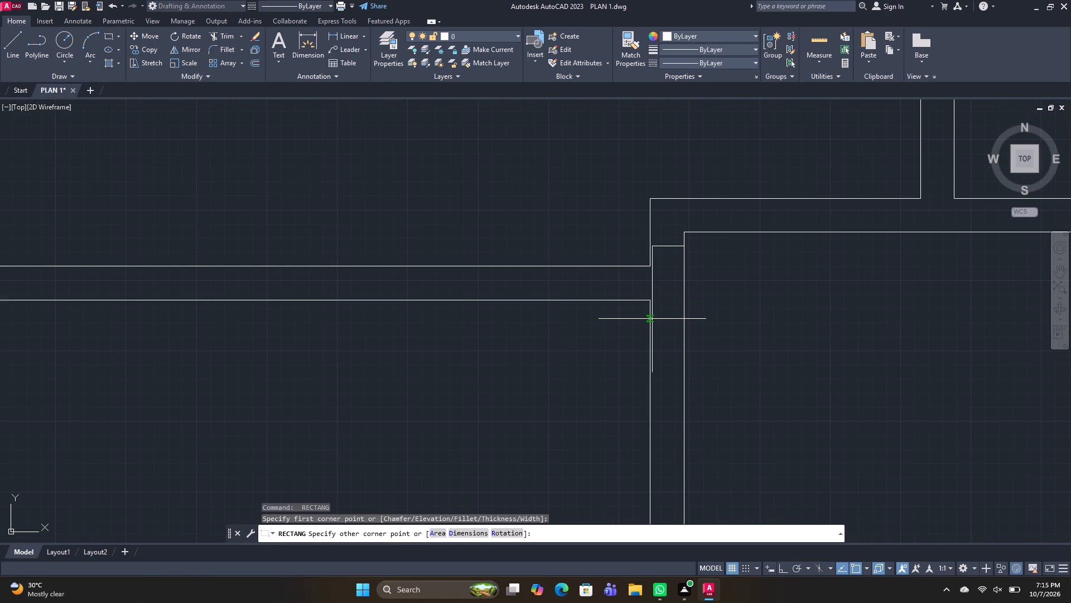
click(650, 317)
Draw a small rectangle across the west outer wall at its junction with the partition north of the small west room.
scroll(721, 329, down, 3)
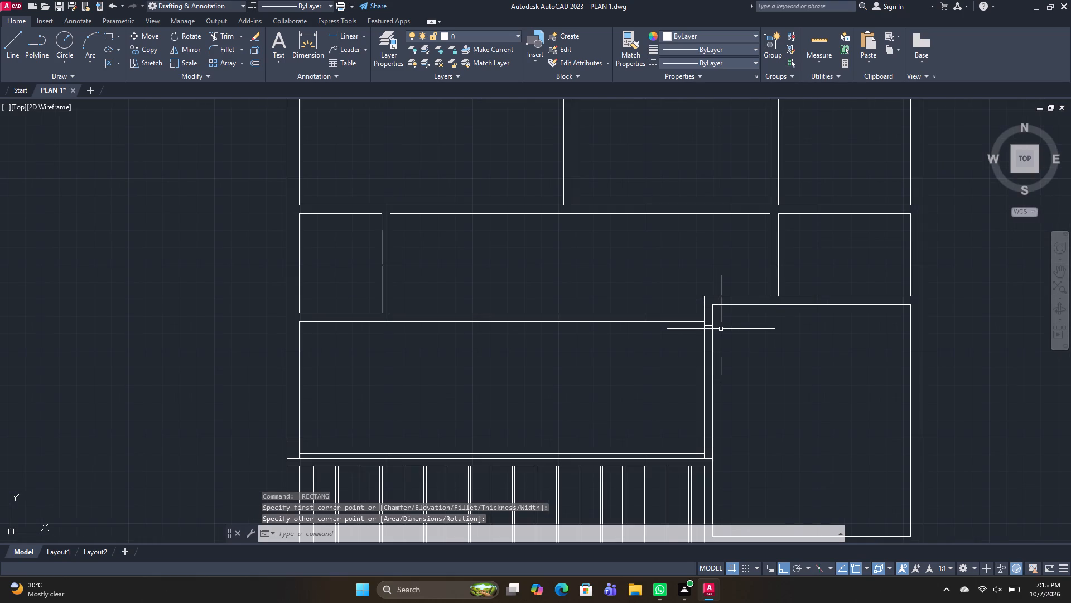
key(space)
scroll(304, 225, up, 1)
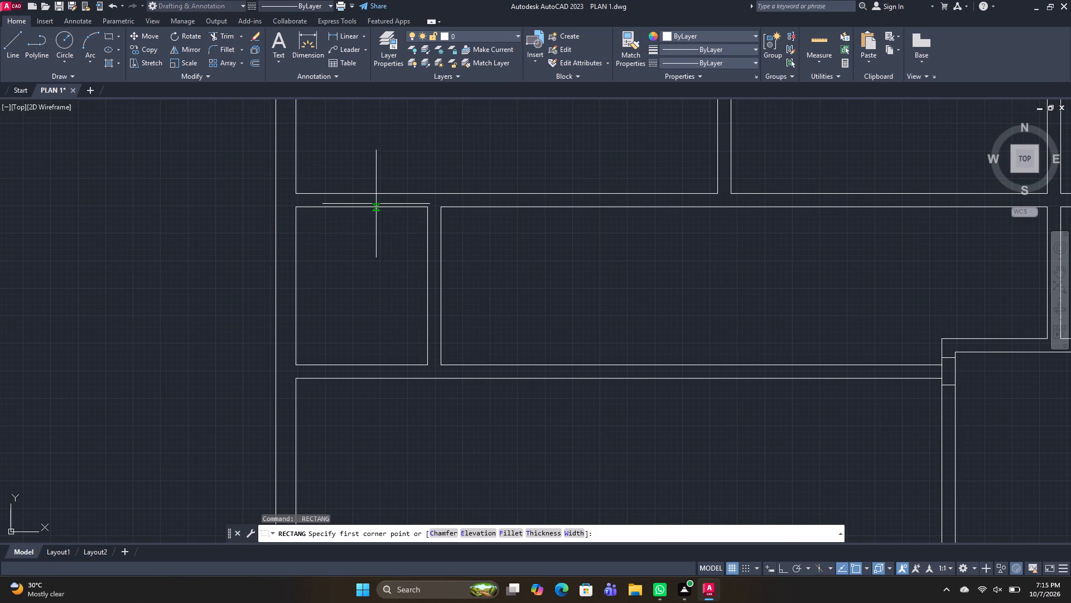
click(297, 187)
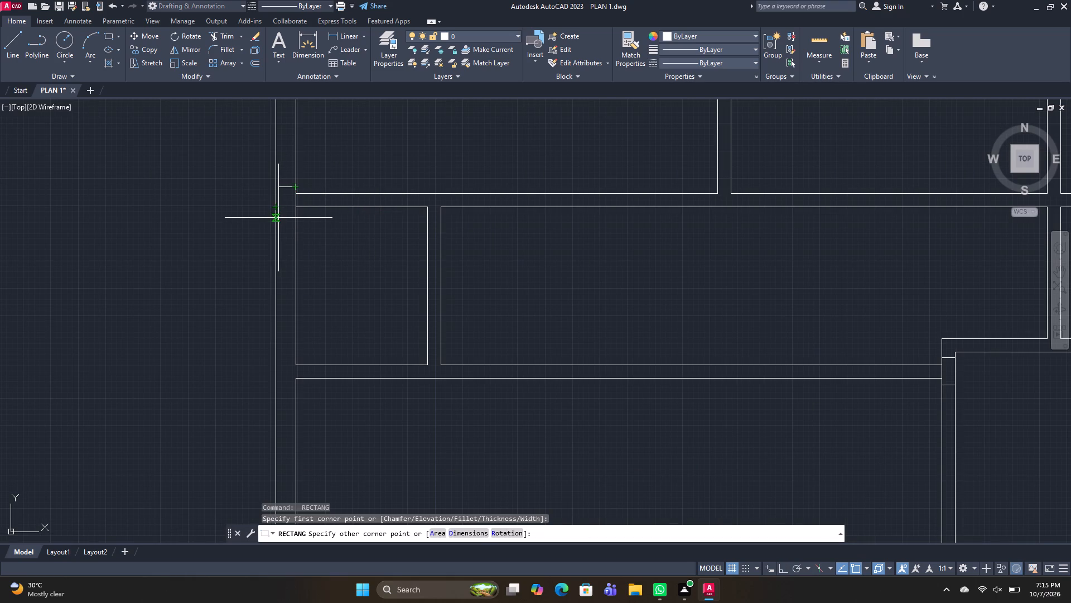
click(278, 218)
Draw a taller rectangle across the west outer wall of the long room north of the thin rectangle row.
key(space)
scroll(454, 201, down, 2)
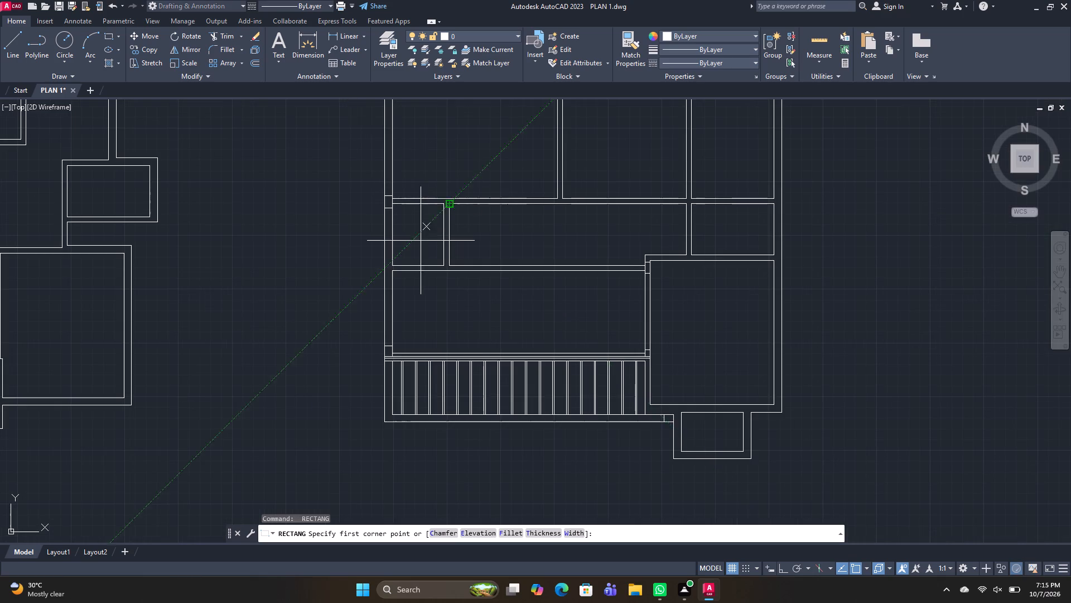
middle_drag(417, 289, 407, 314)
scroll(382, 342, up, 2)
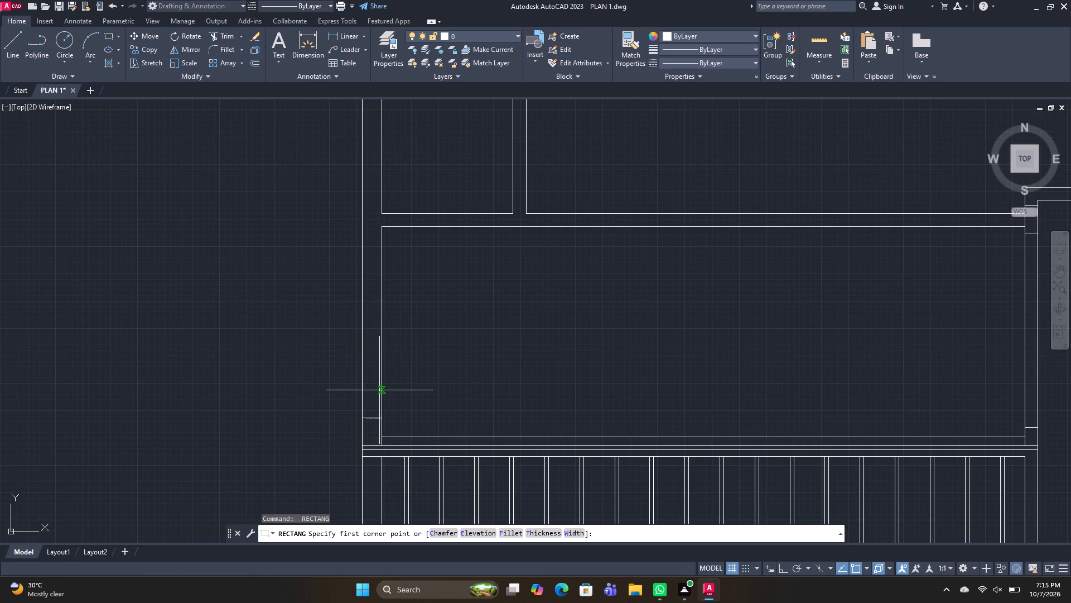
click(382, 391)
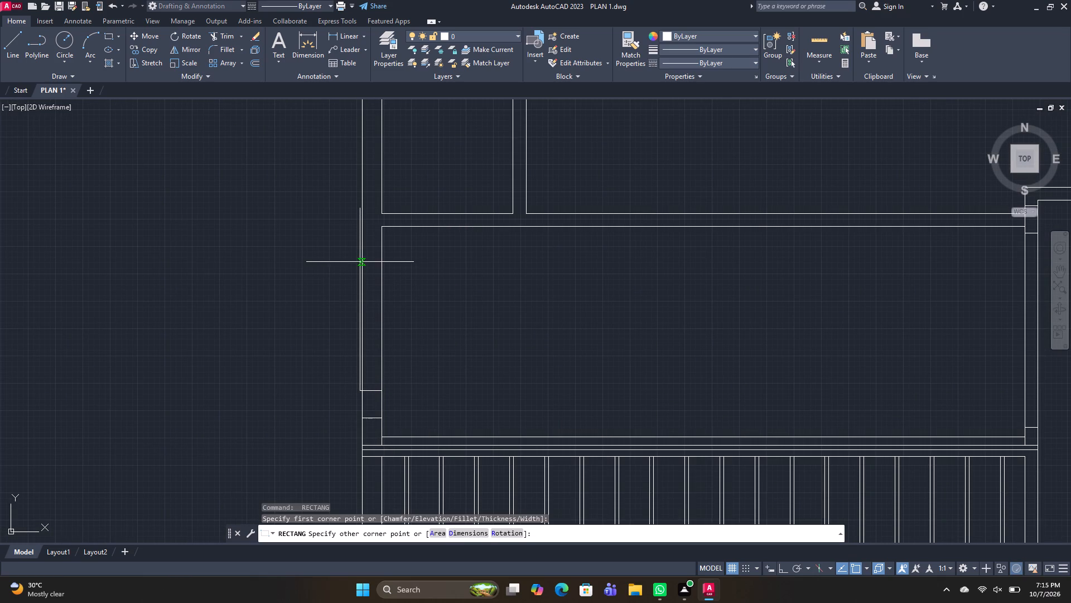
click(361, 255)
Draw a tall rectangle across the west outer wall of the large northwest room, between its wall lines.
middle_drag(465, 278, 458, 364)
key(space)
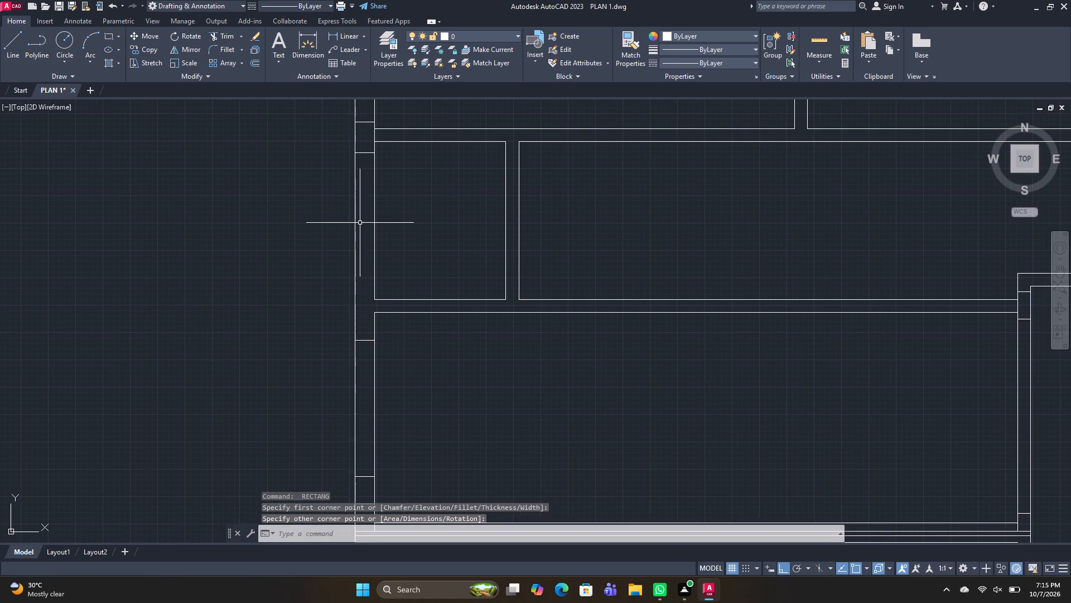
middle_drag(382, 198, 385, 306)
middle_click(385, 307)
middle_drag(381, 178, 381, 189)
scroll(381, 185, down, 1)
middle_click(381, 189)
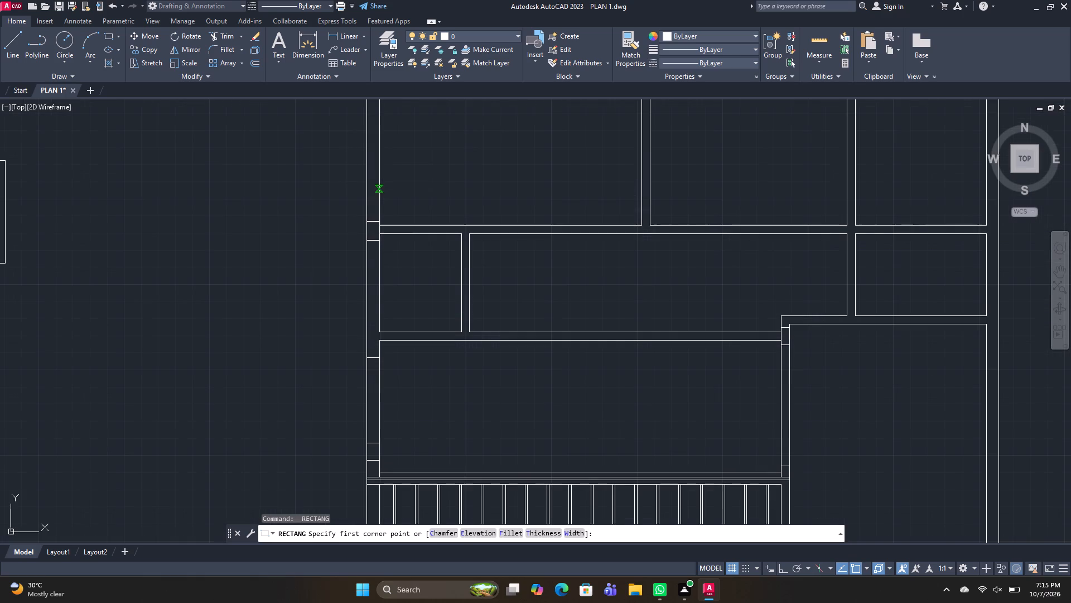
scroll(380, 182, down, 1)
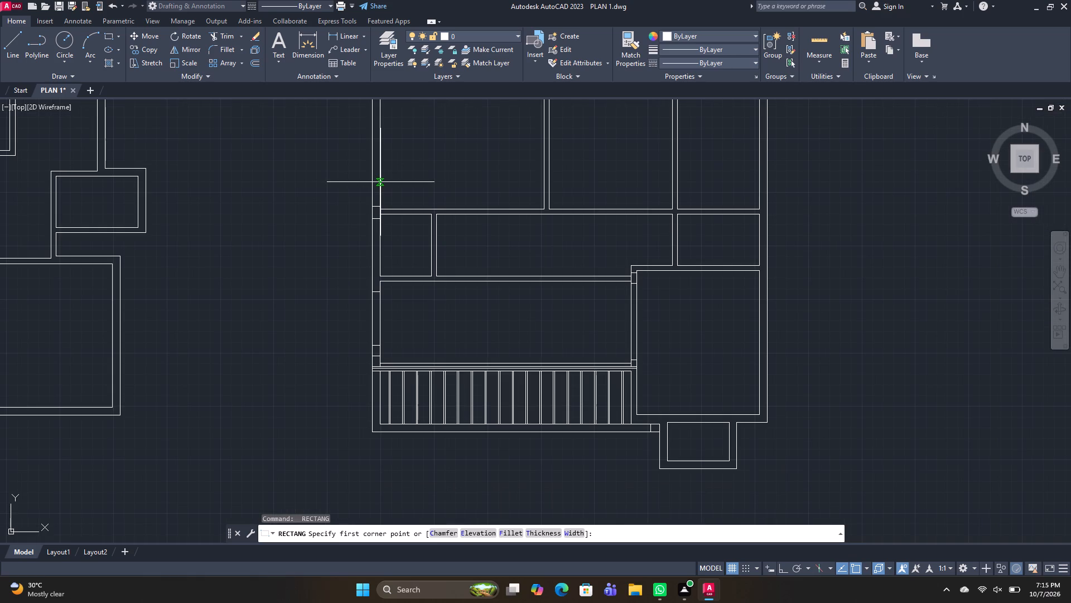
middle_drag(380, 182, 380, 202)
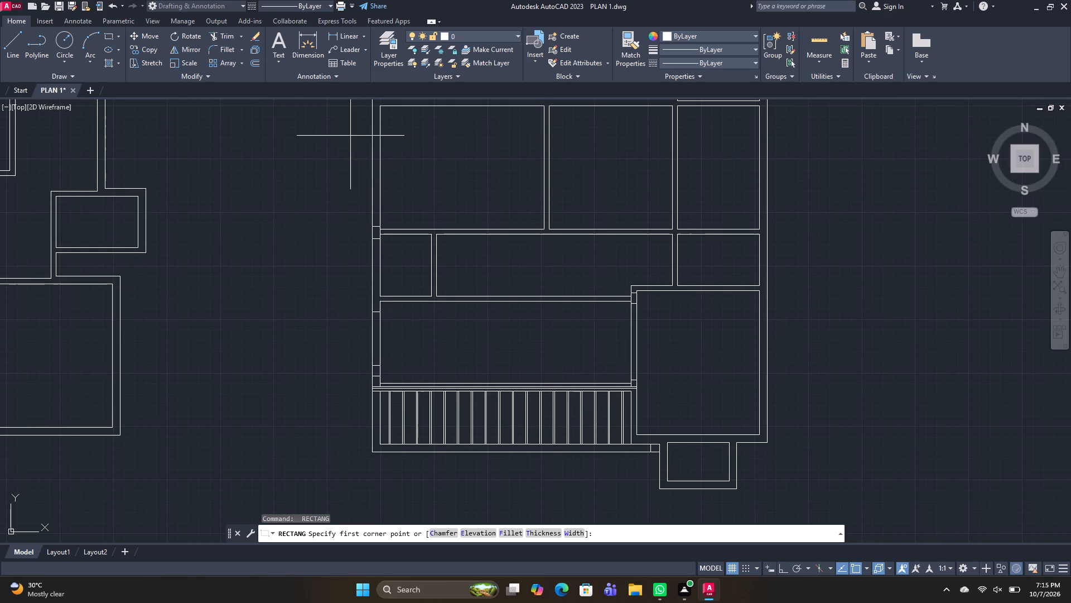
scroll(379, 143, down, 1)
scroll(381, 167, up, 2)
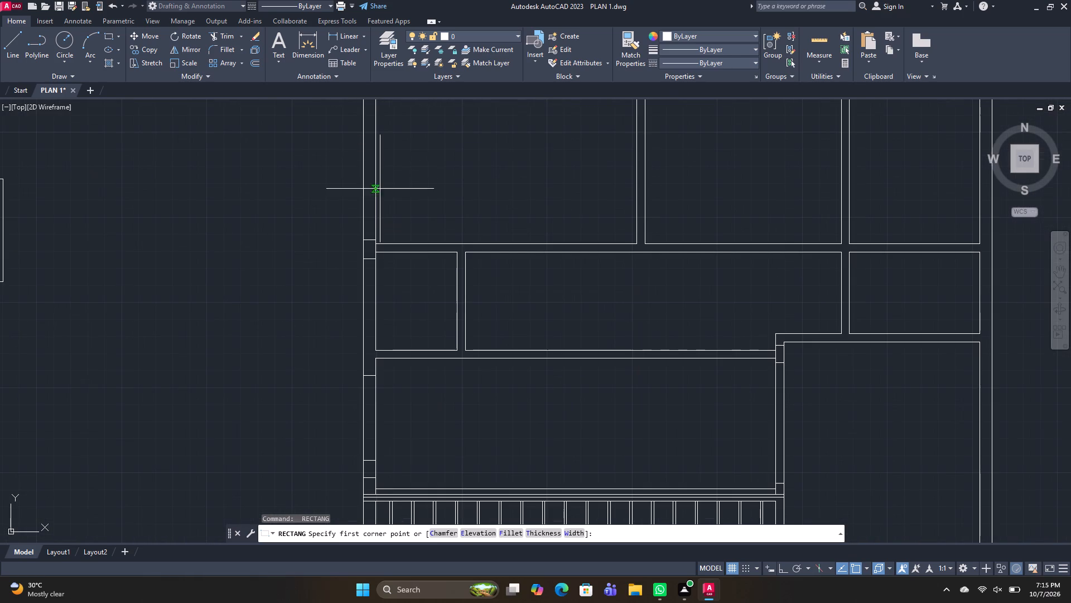
click(376, 203)
middle_drag(362, 160, 361, 199)
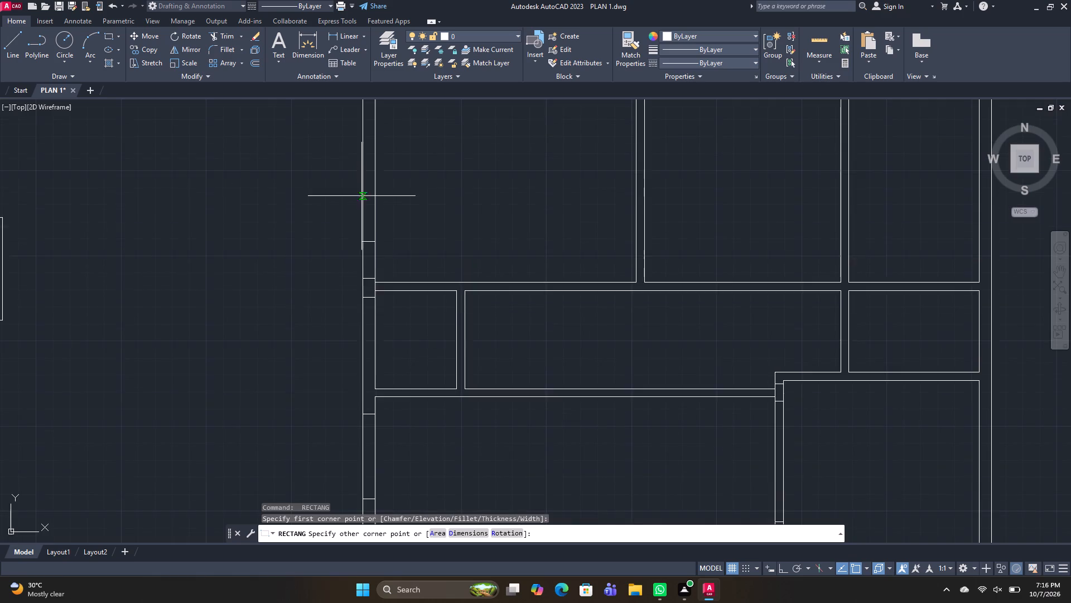
scroll(363, 165, down, 3)
scroll(363, 165, up, 4)
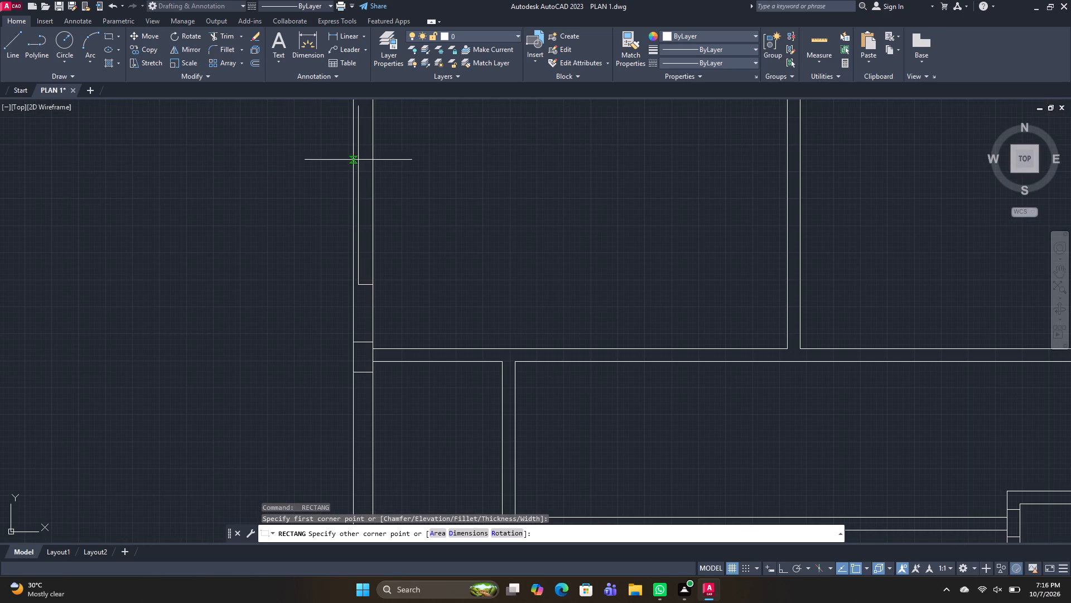
click(354, 119)
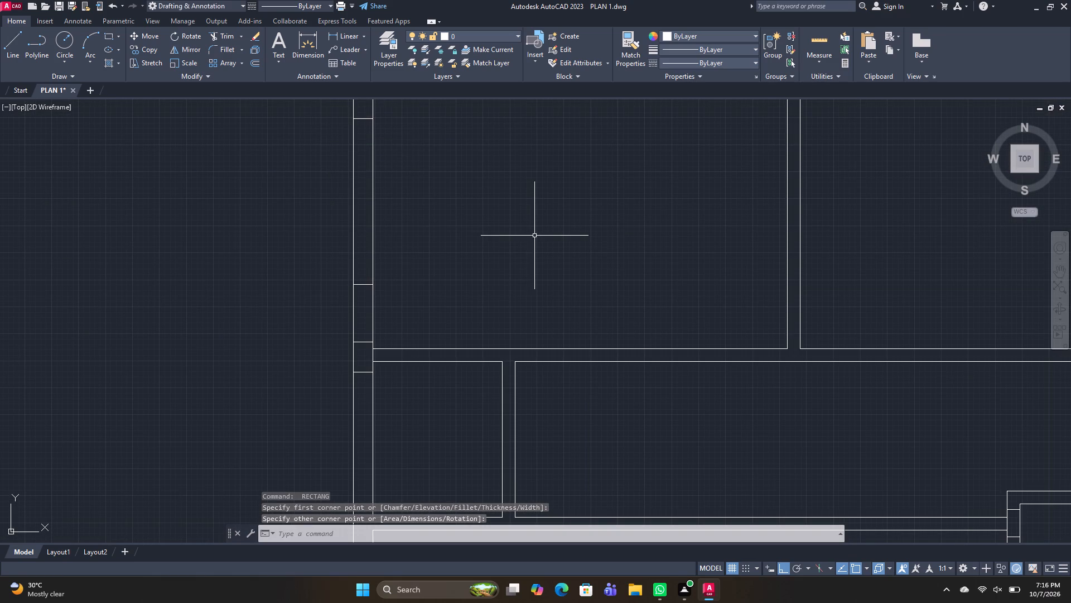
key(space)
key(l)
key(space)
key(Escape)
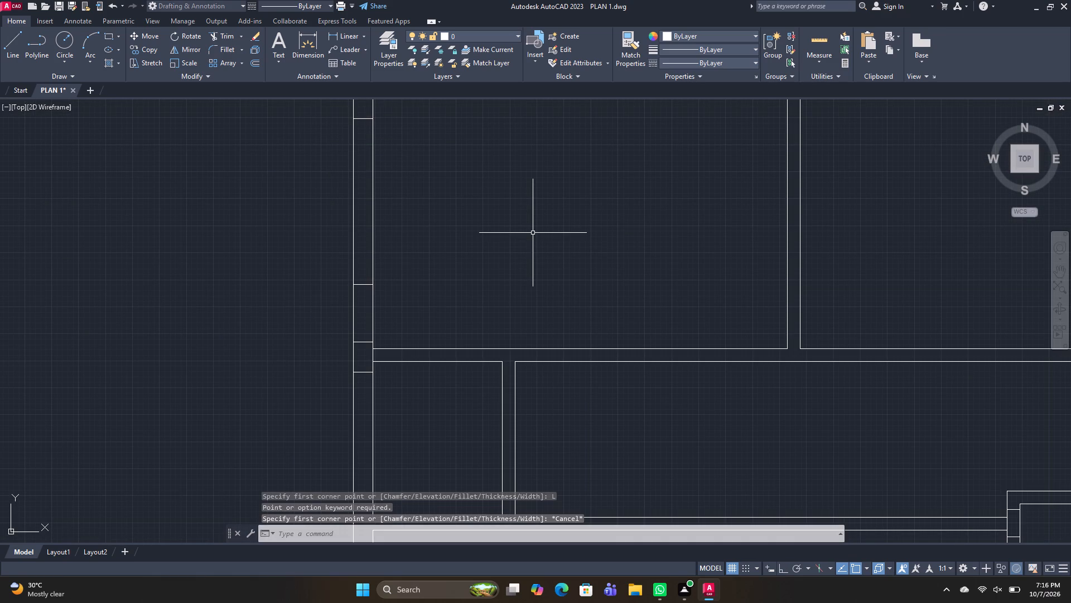
Draw a vertical centre line through the tall rectangle in the northwest room's west outer wall, between its end midpoints.
text(L)
key(space)
click(362, 114)
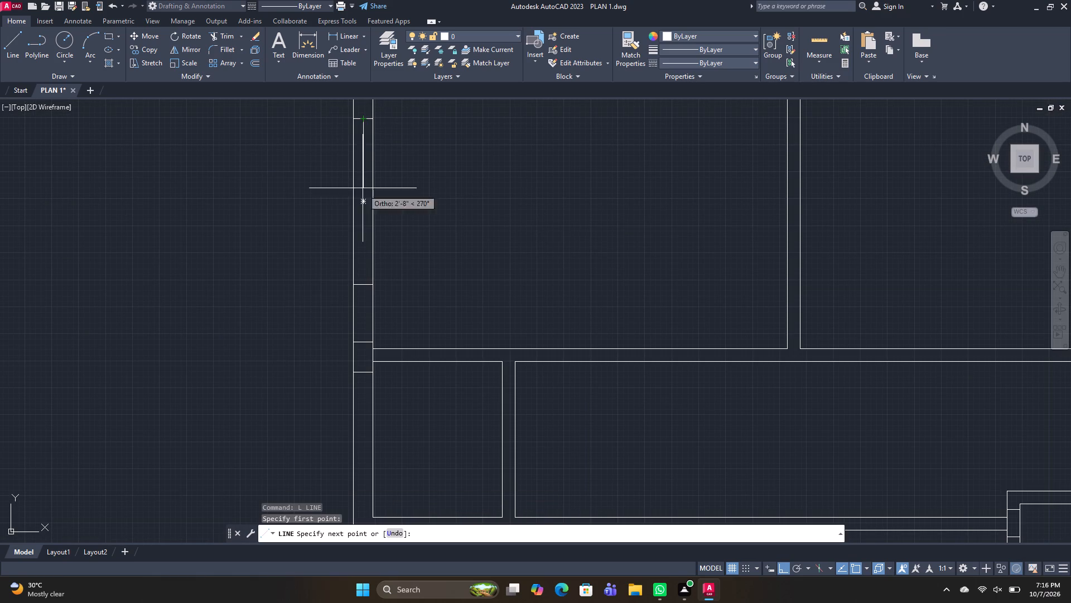
click(363, 284)
middle_drag(543, 321, 538, 150)
key(space)
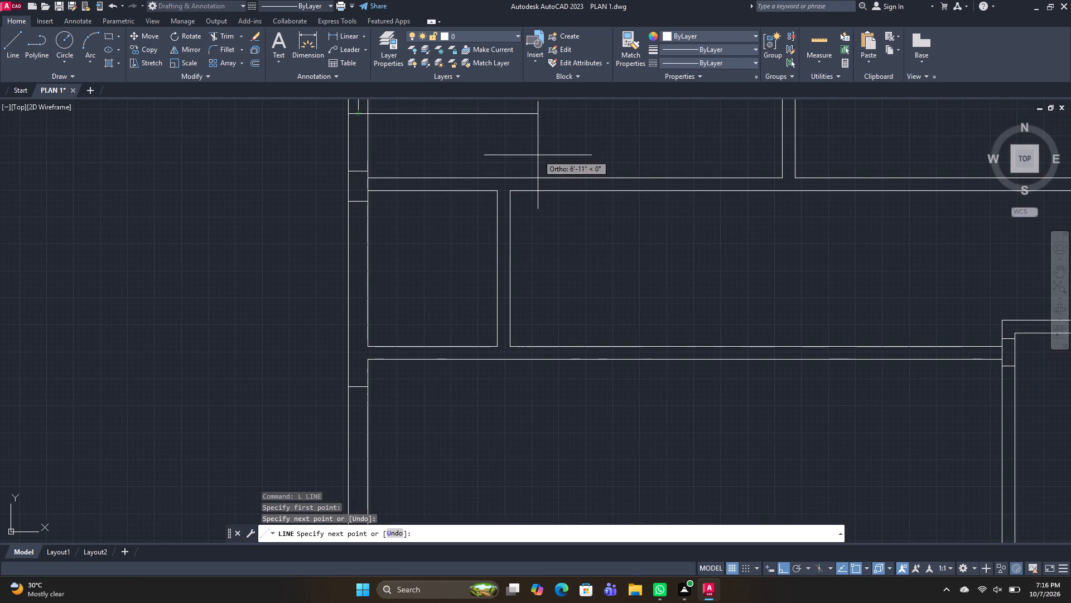
Draw a vertical centre line through the tall rectangle in the west outer wall of the long room below.
middle_drag(484, 255, 499, 137)
key(space)
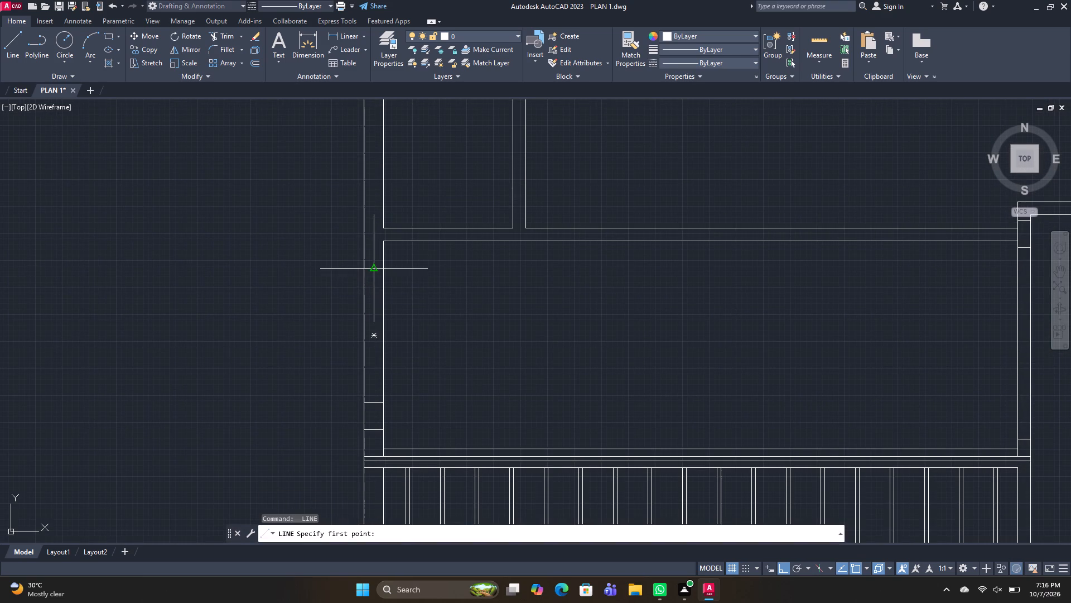
click(376, 266)
click(372, 403)
key(space)
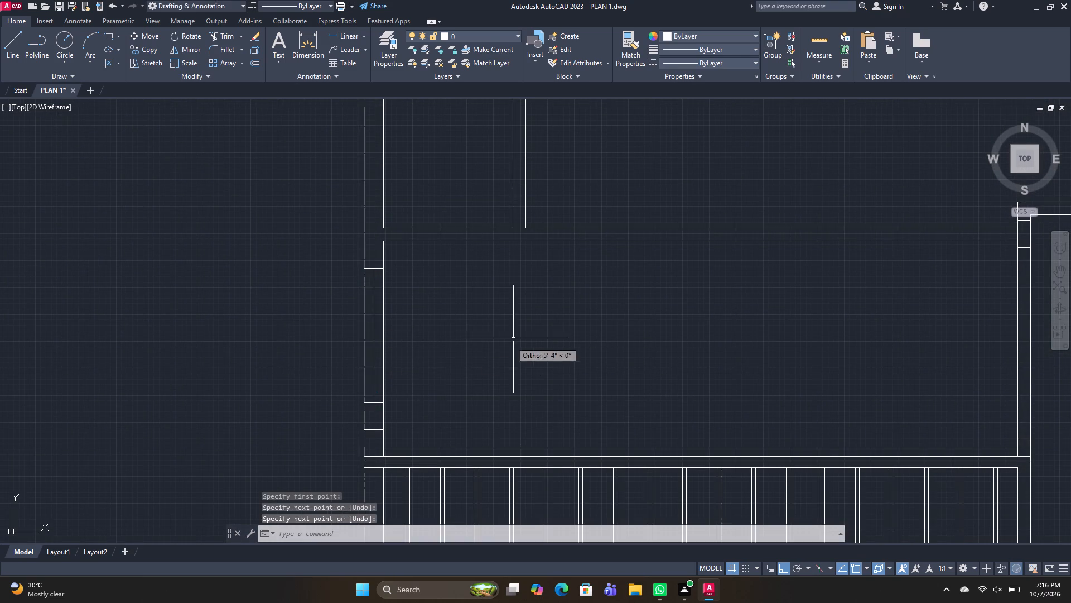
Draw a horizontal rectangle across the north outer wall of the northwest room, in the western half of that wall.
middle_drag(514, 345, 379, 299)
scroll(514, 345, down, 1)
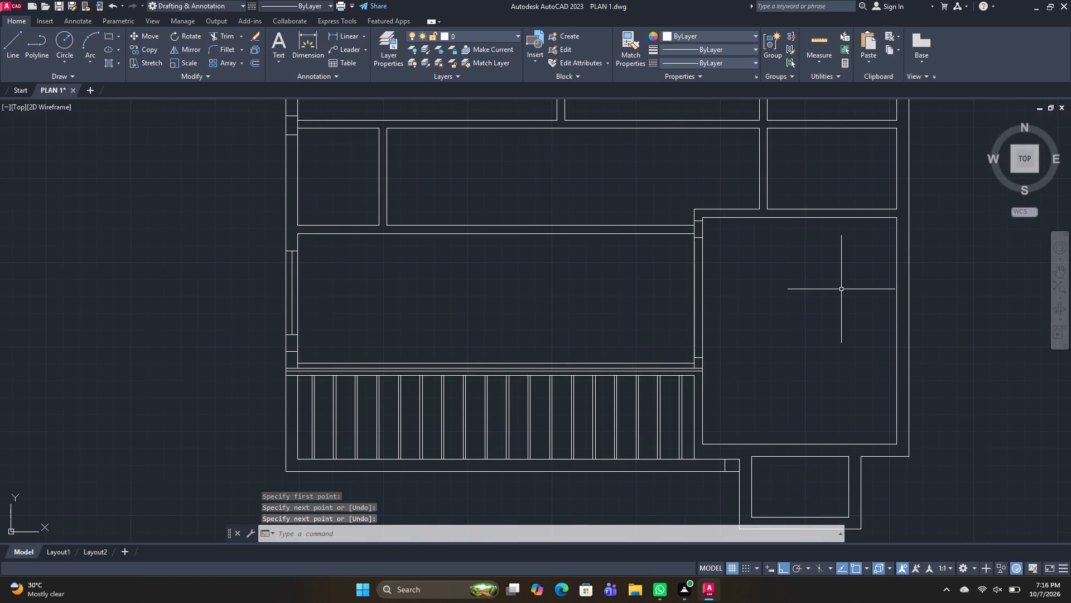
middle_drag(804, 208, 738, 296)
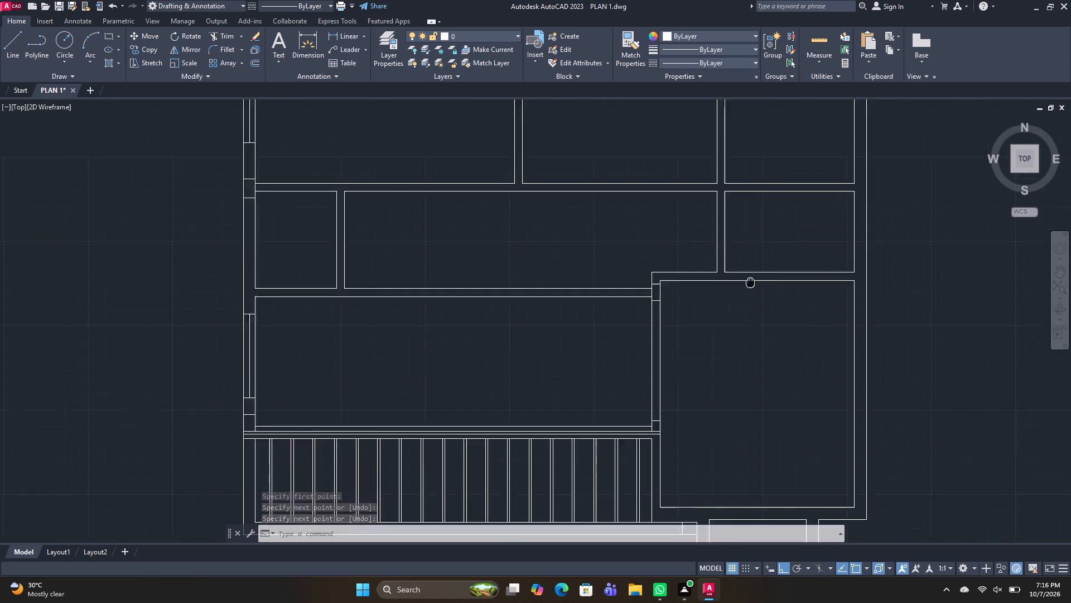
middle_drag(738, 296, 669, 382)
middle_drag(665, 388, 657, 404)
middle_drag(479, 222, 571, 325)
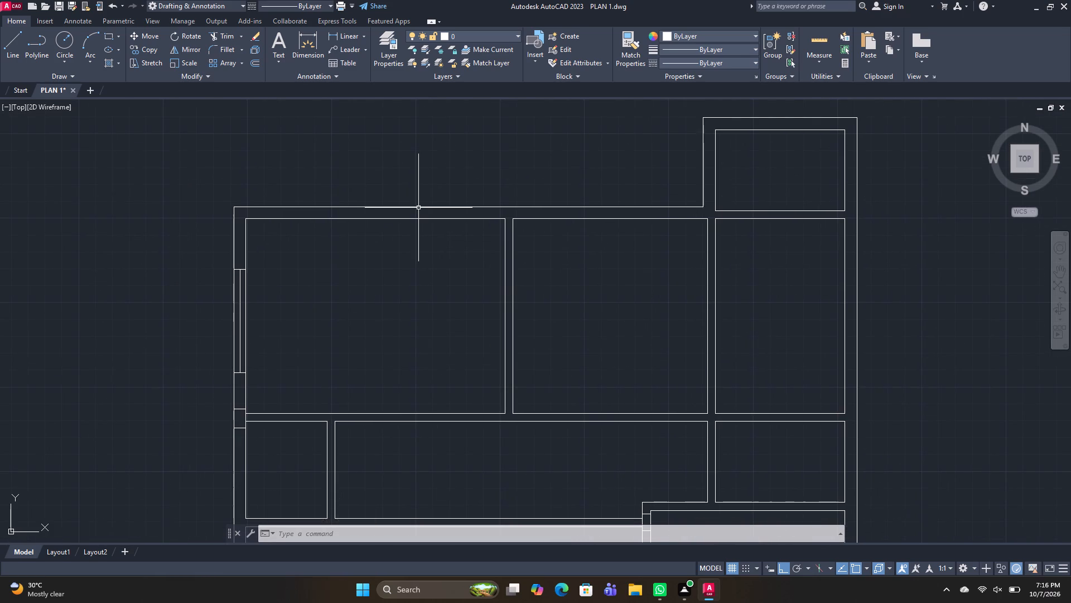
text(REC)
key(space)
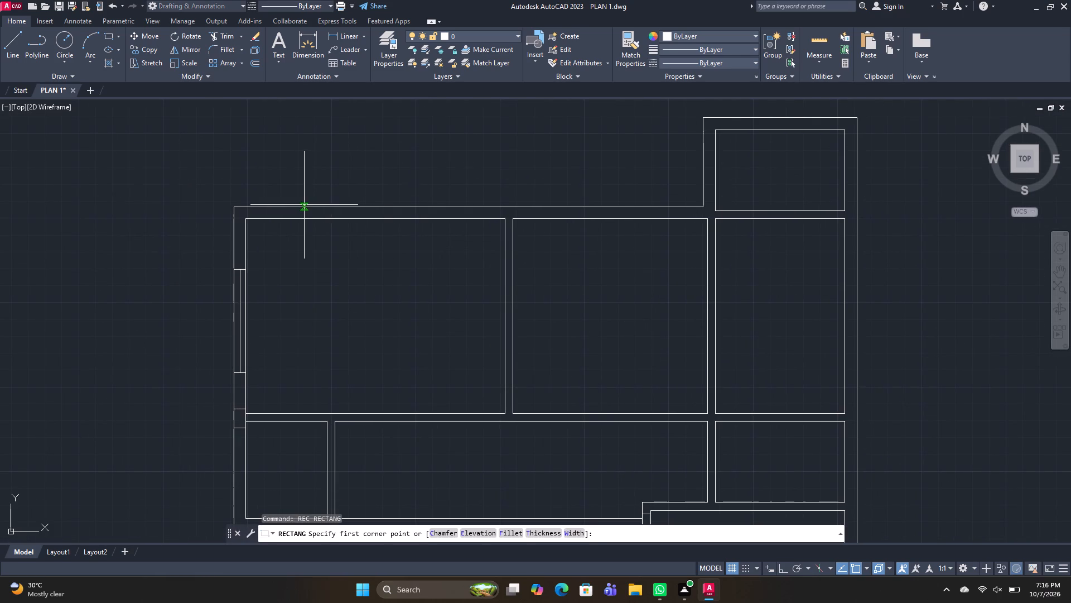
drag(305, 205, 311, 219)
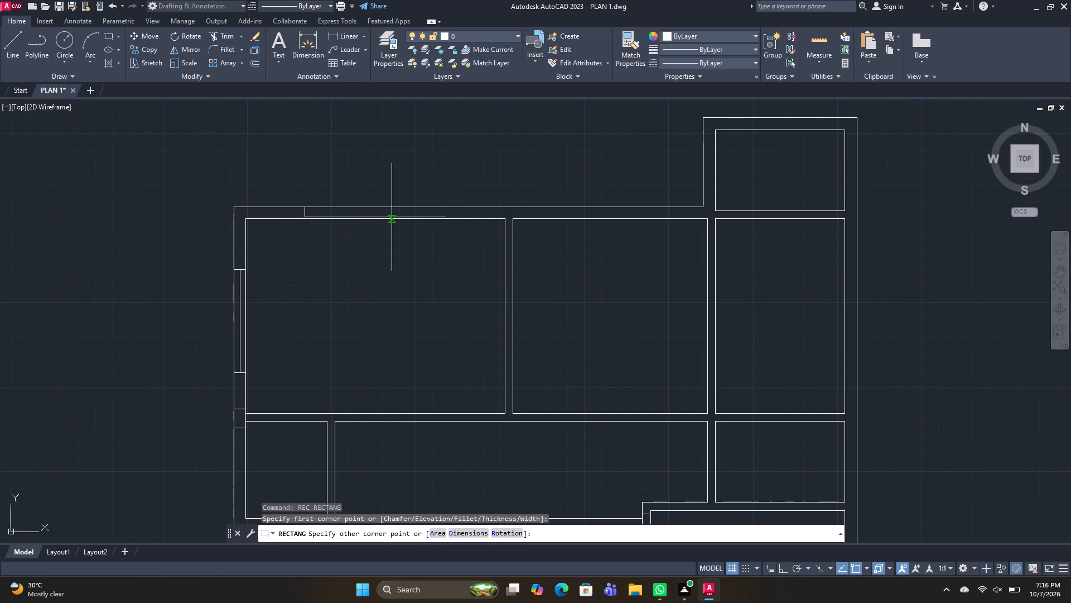
click(375, 217)
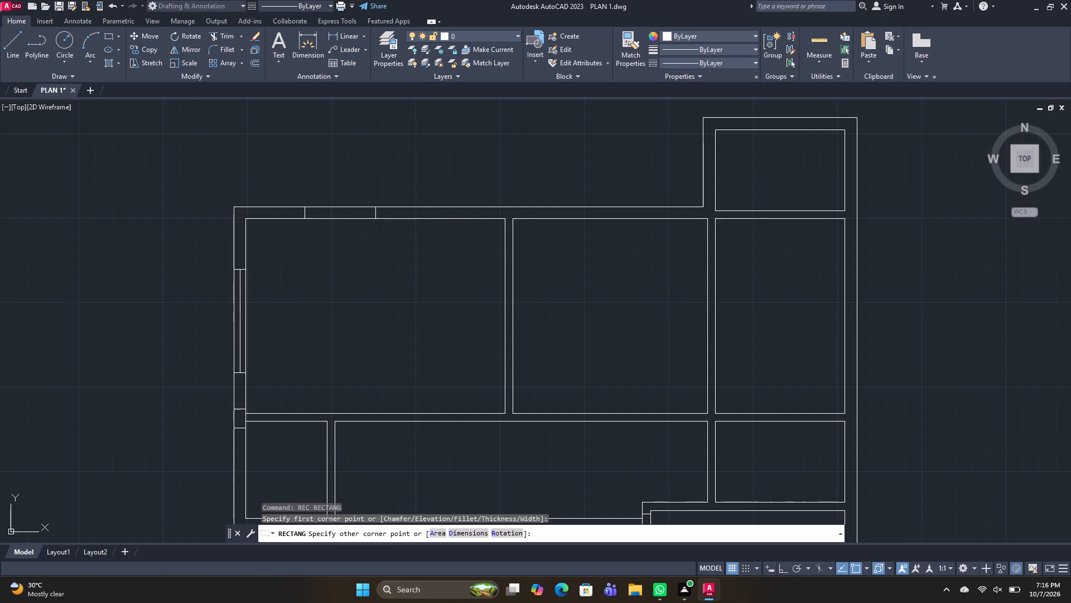
Draw a horizontal rectangle across the north outer wall of the northwest room, near the wall's east end.
key(space)
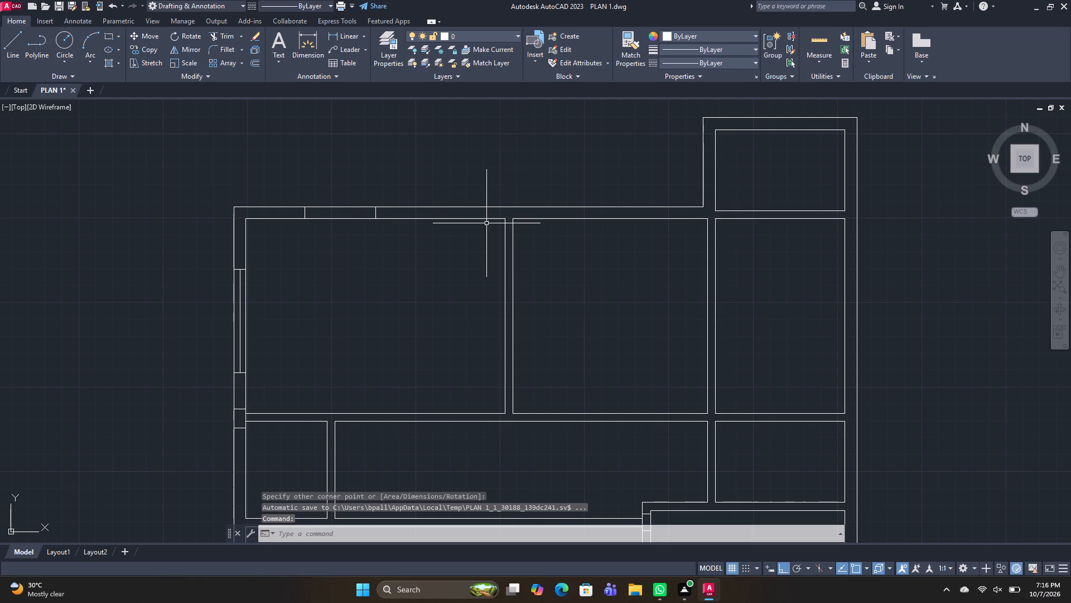
click(486, 216)
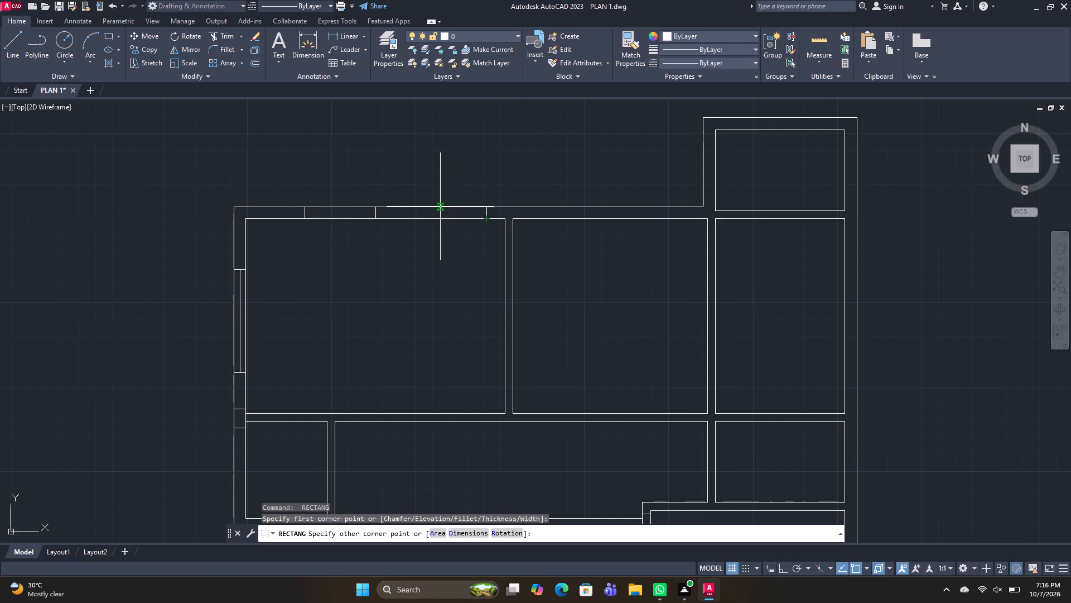
click(423, 206)
Draw a longer horizontal rectangle across the north outer wall of the room east of the northwest room.
key(space)
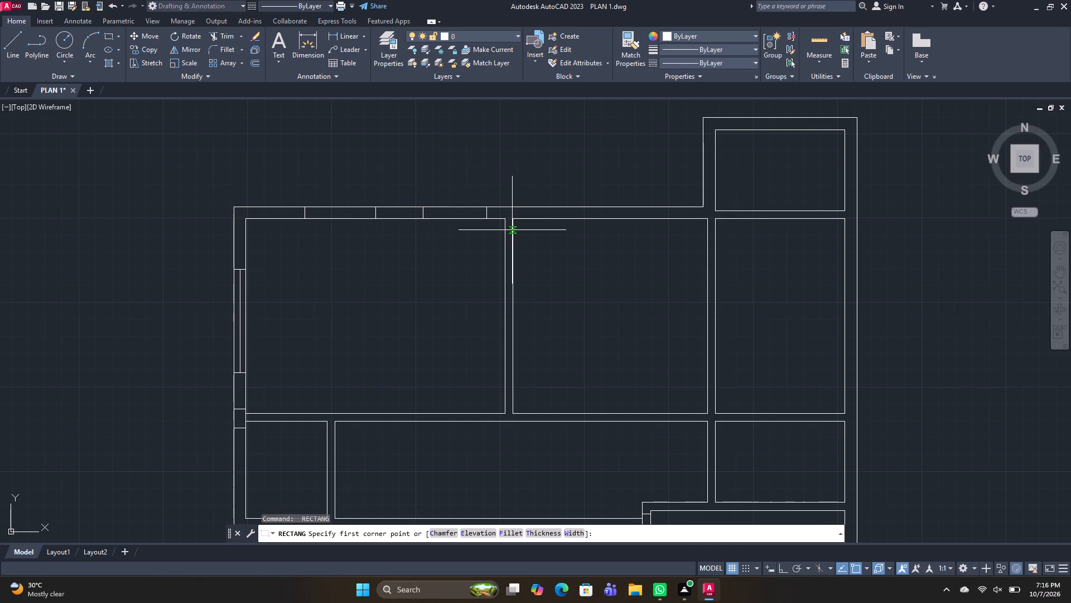
key(space)
click(552, 214)
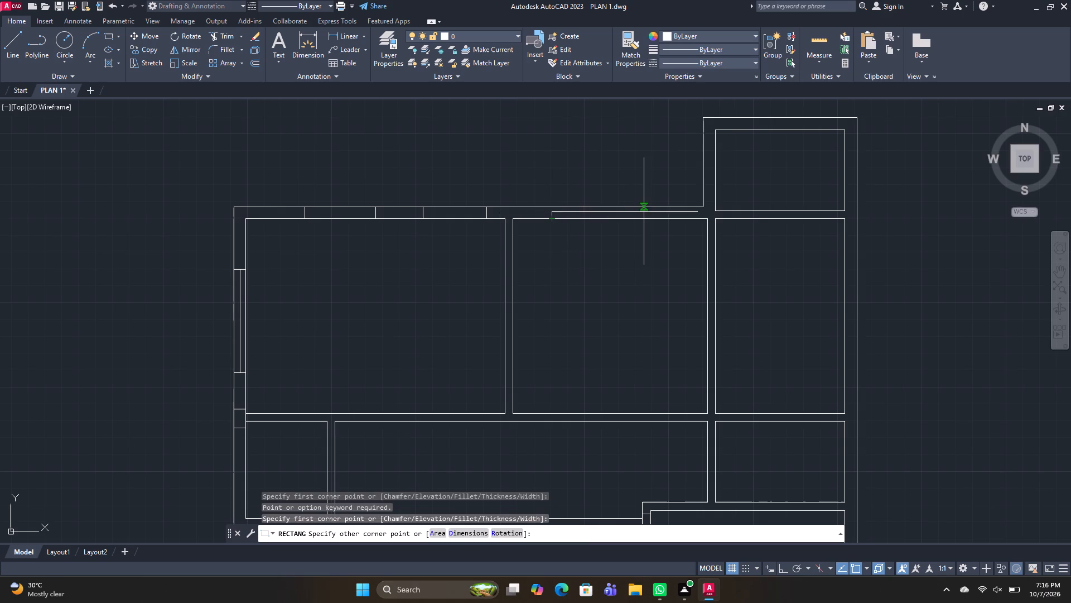
click(652, 205)
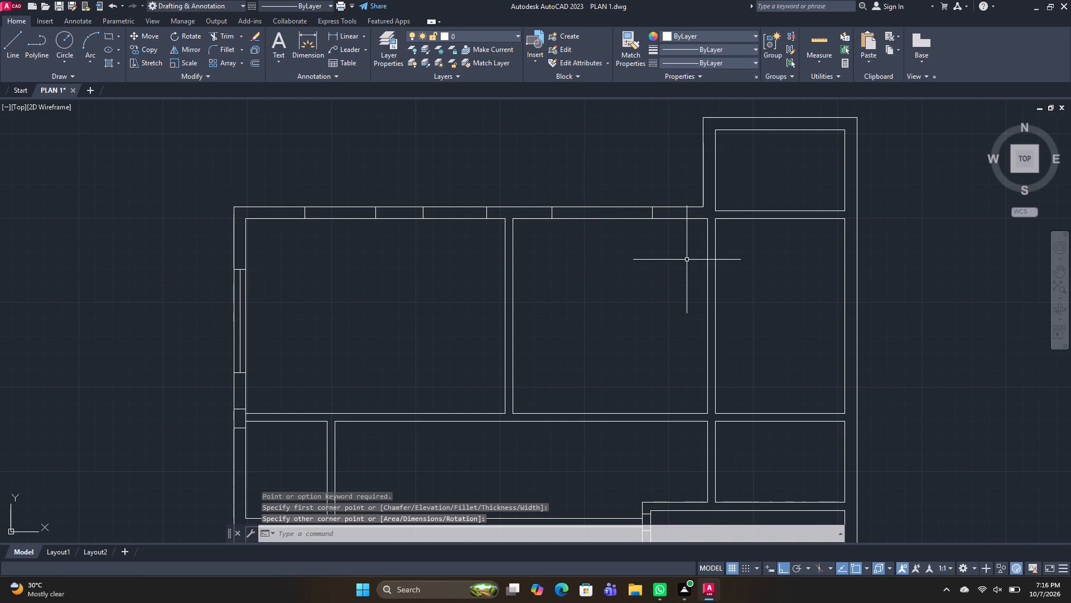
Draw horizontal centre lines through both rectangles in the northwest room's north wall, between their end midpoints.
key(l)
key(space)
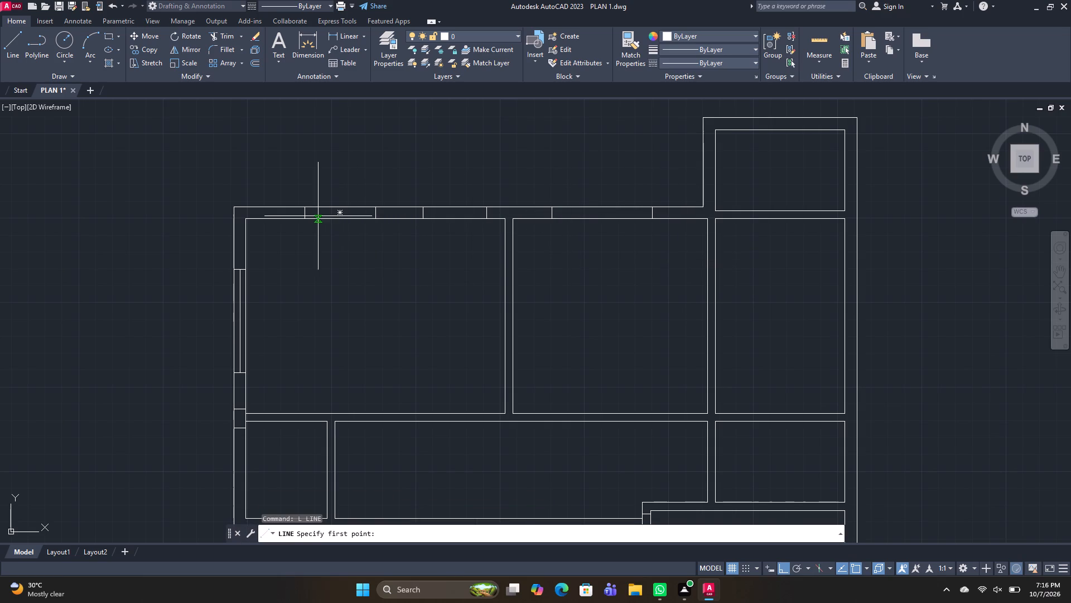
click(305, 212)
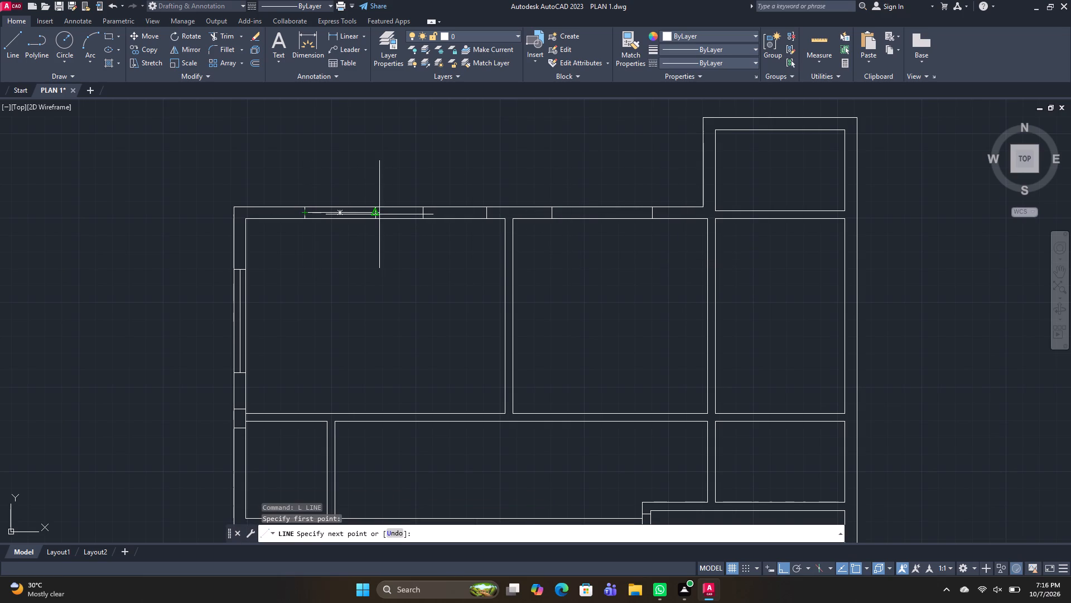
click(376, 212)
key(space)
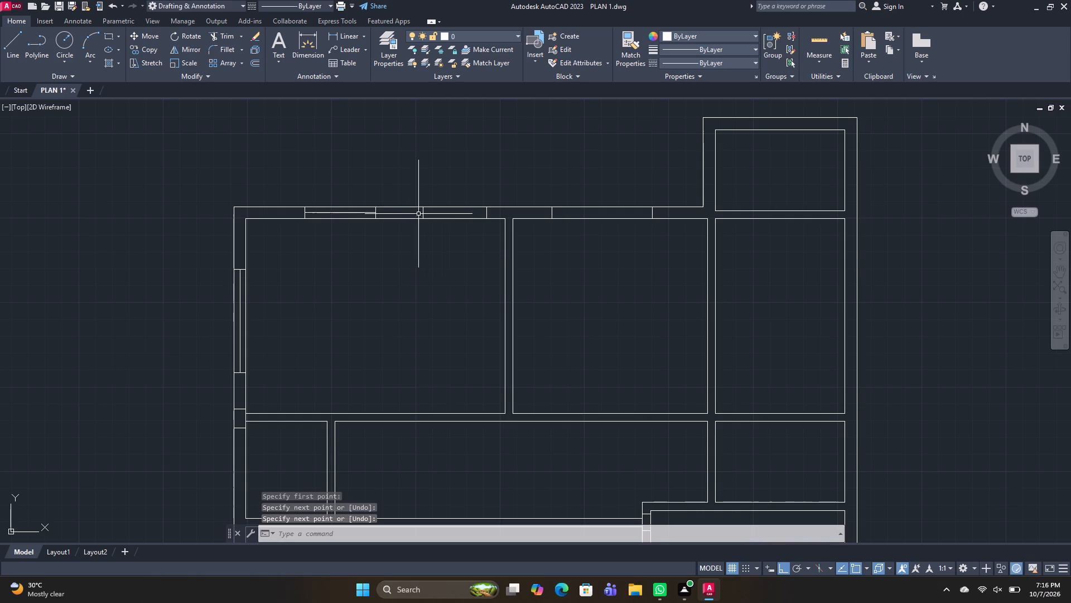
key(space)
click(422, 211)
click(486, 210)
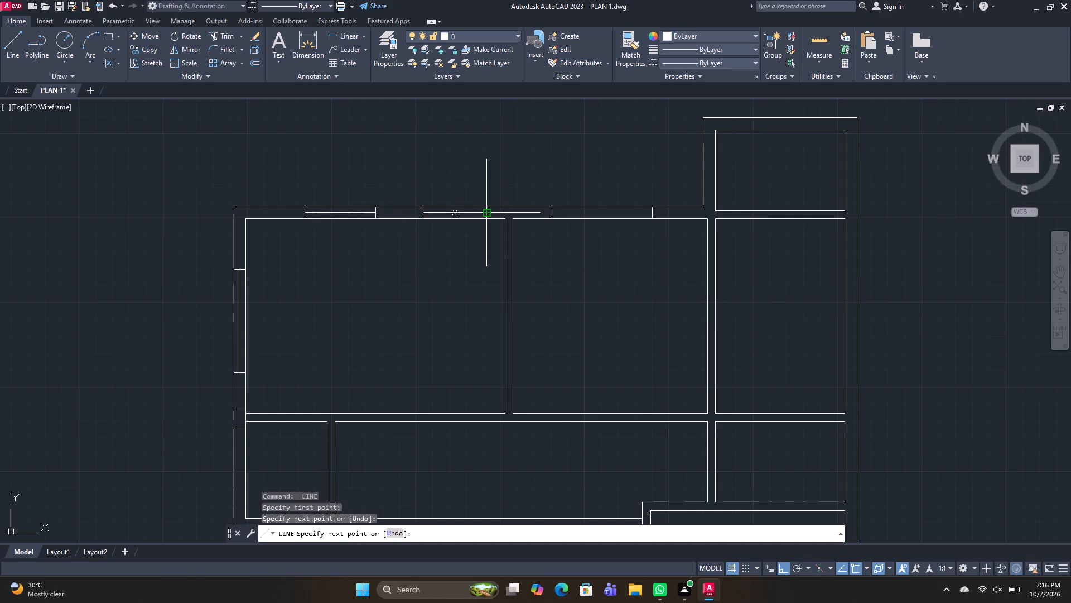
key(space)
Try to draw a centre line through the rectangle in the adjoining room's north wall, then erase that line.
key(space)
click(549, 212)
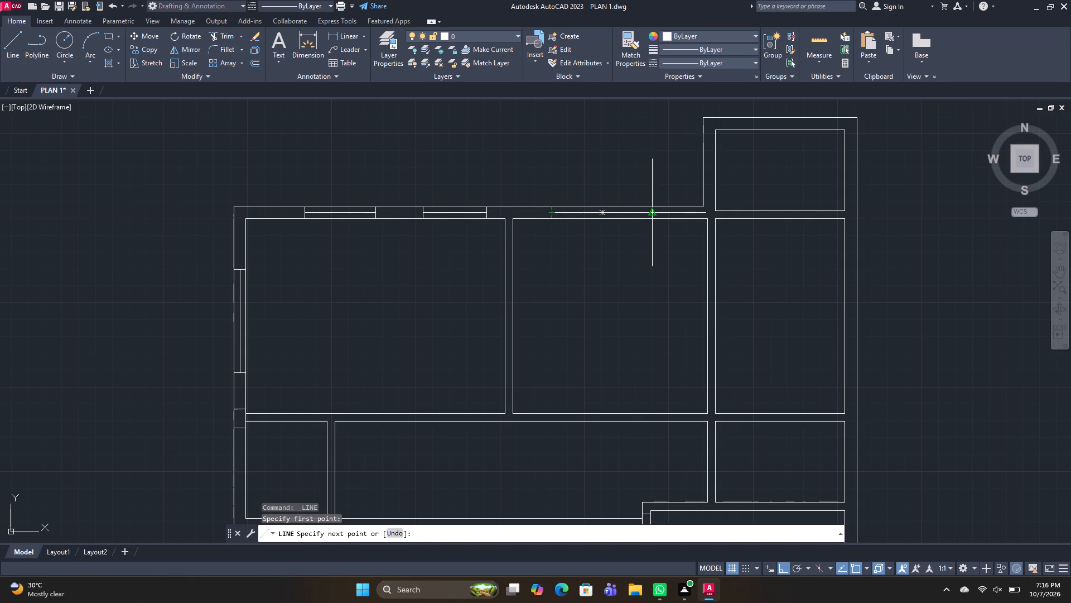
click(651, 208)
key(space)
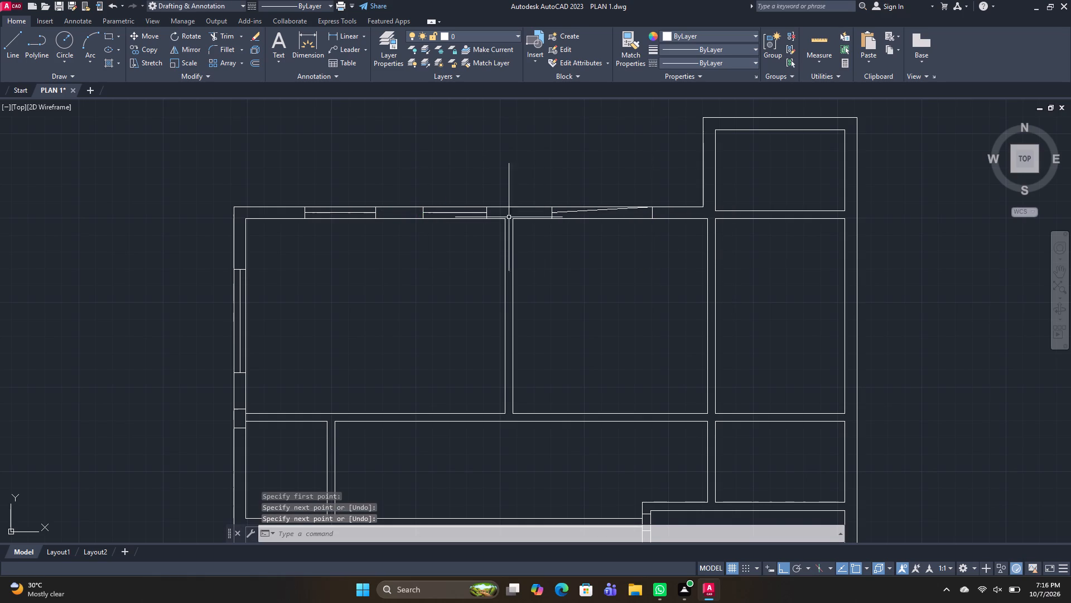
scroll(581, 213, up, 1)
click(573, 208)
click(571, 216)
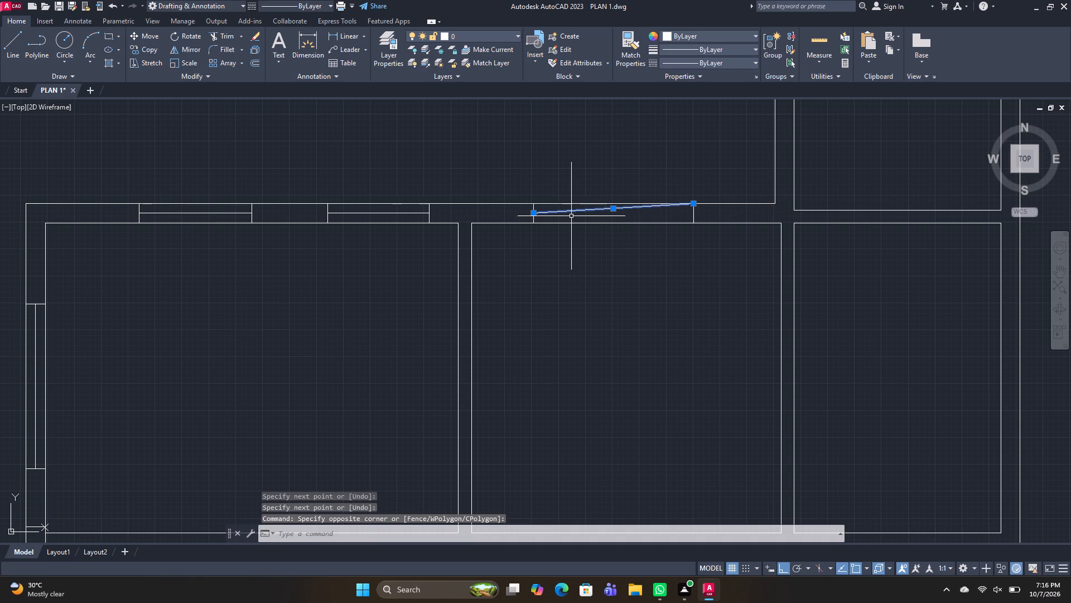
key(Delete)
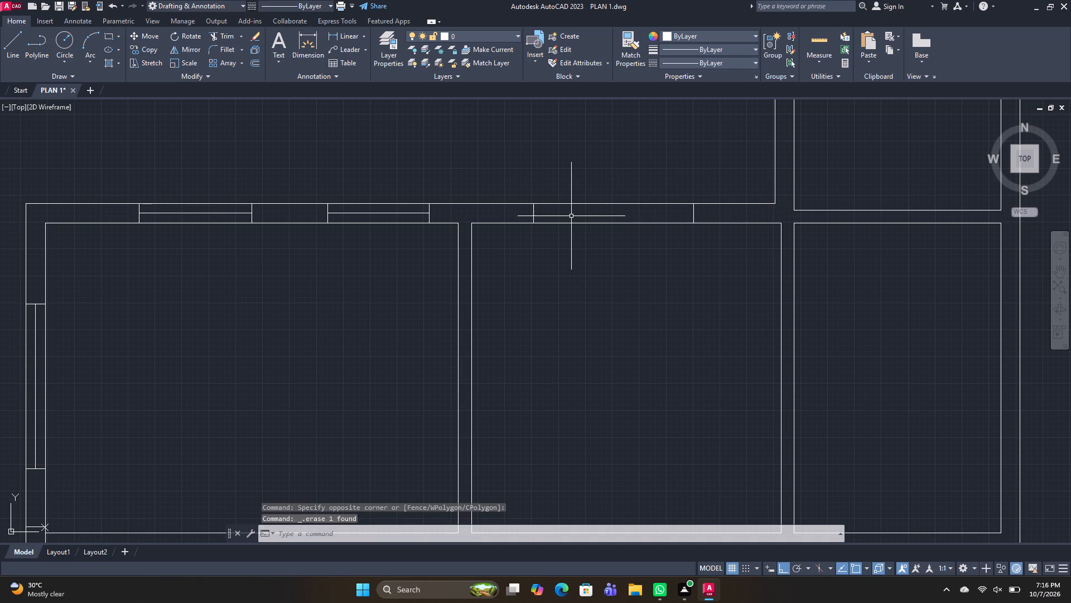
Draw a horizontal centre line through the rectangle in the adjoining room's north wall, between its end midpoints.
text(L)
key(space)
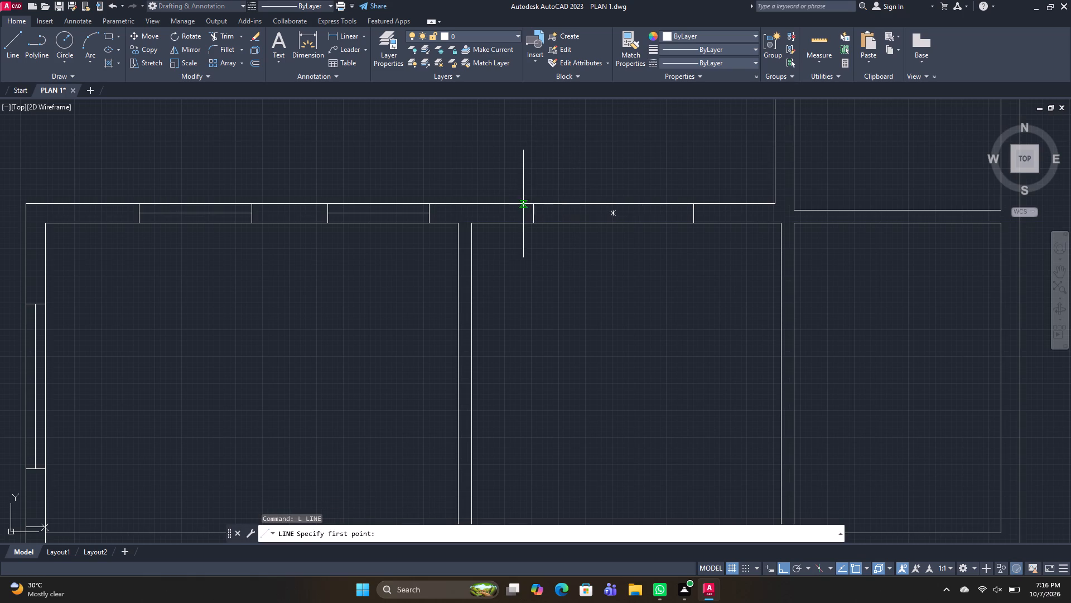
click(534, 216)
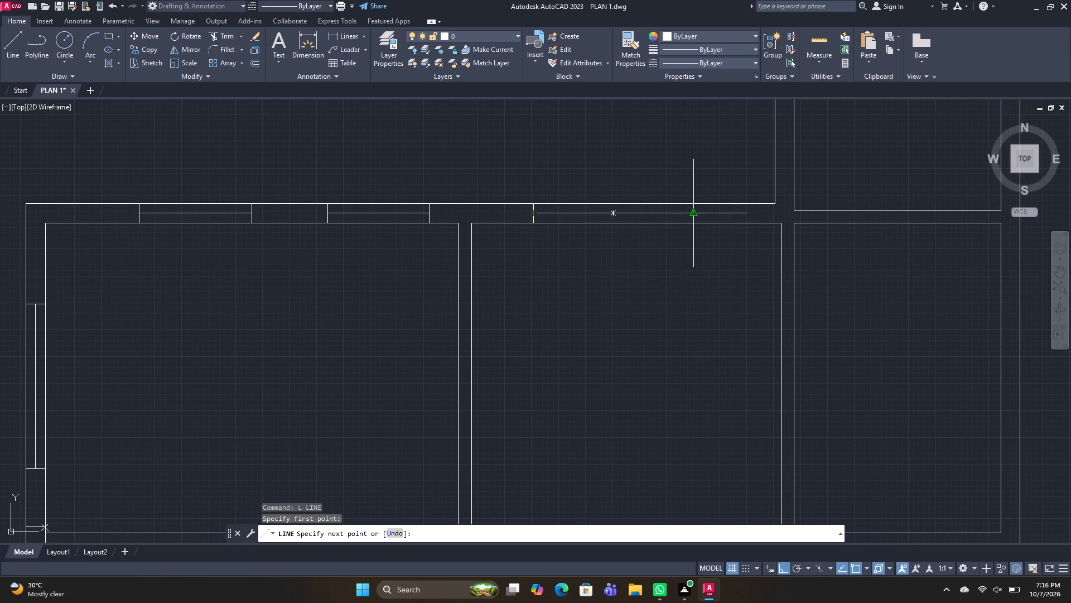
click(696, 214)
key(space)
Draw a horizontal rectangle across the wall between the small northeast room and the tall room south of it.
middle_drag(696, 214, 547, 227)
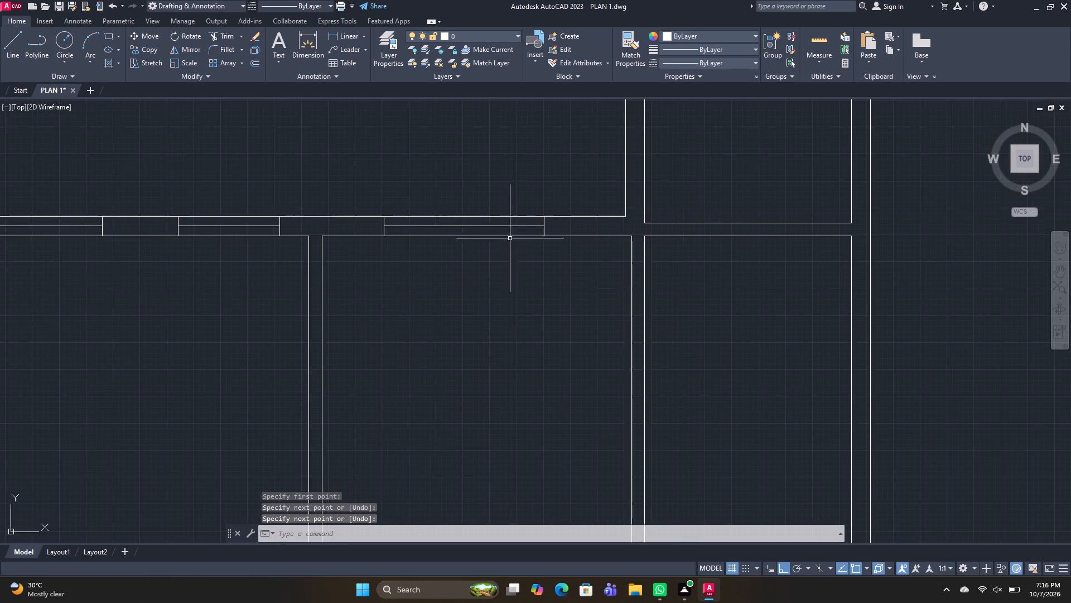
scroll(511, 245, down, 2)
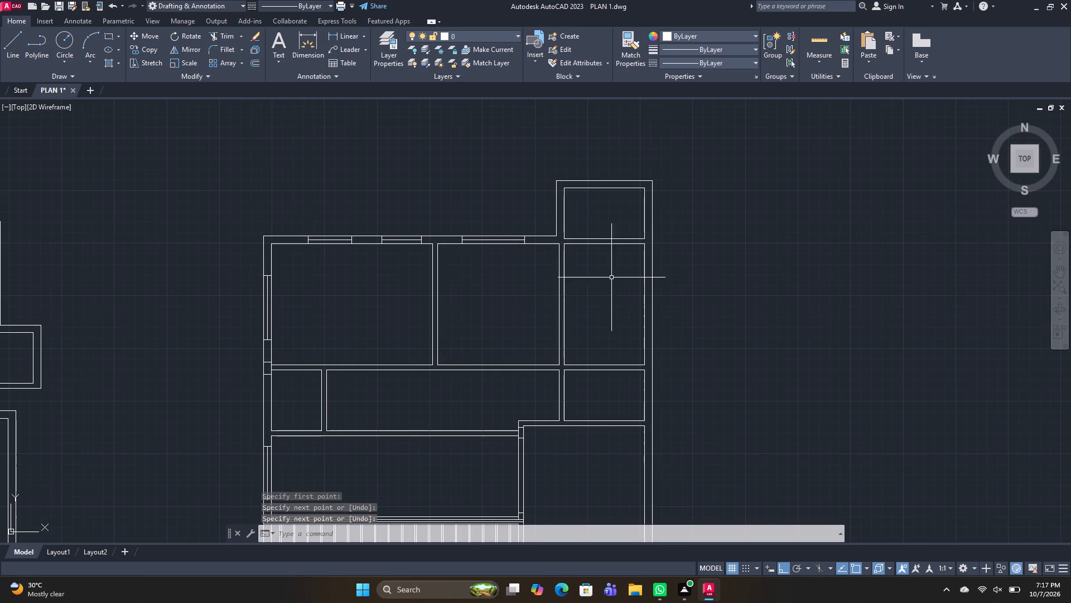
scroll(609, 246, up, 1)
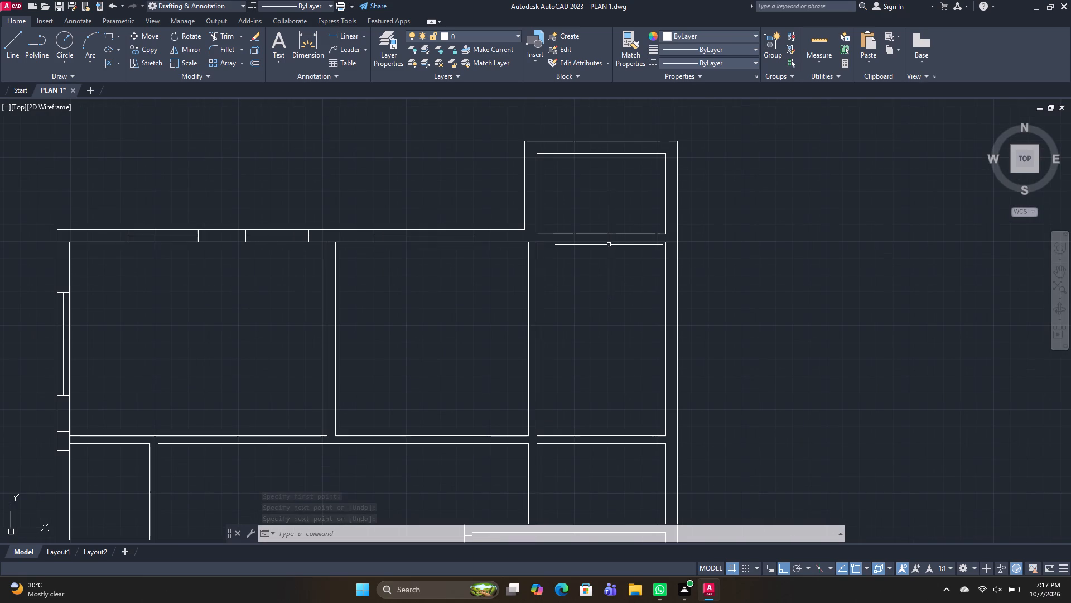
key(t)
key(Escape)
text(REC)
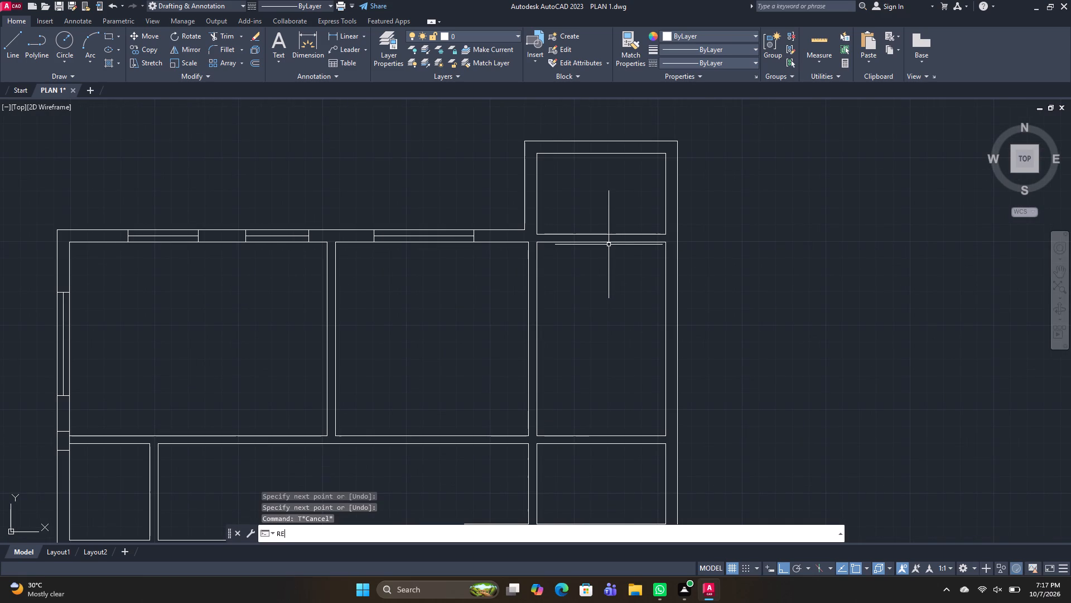
key(space)
scroll(604, 238, up, 2)
click(486, 251)
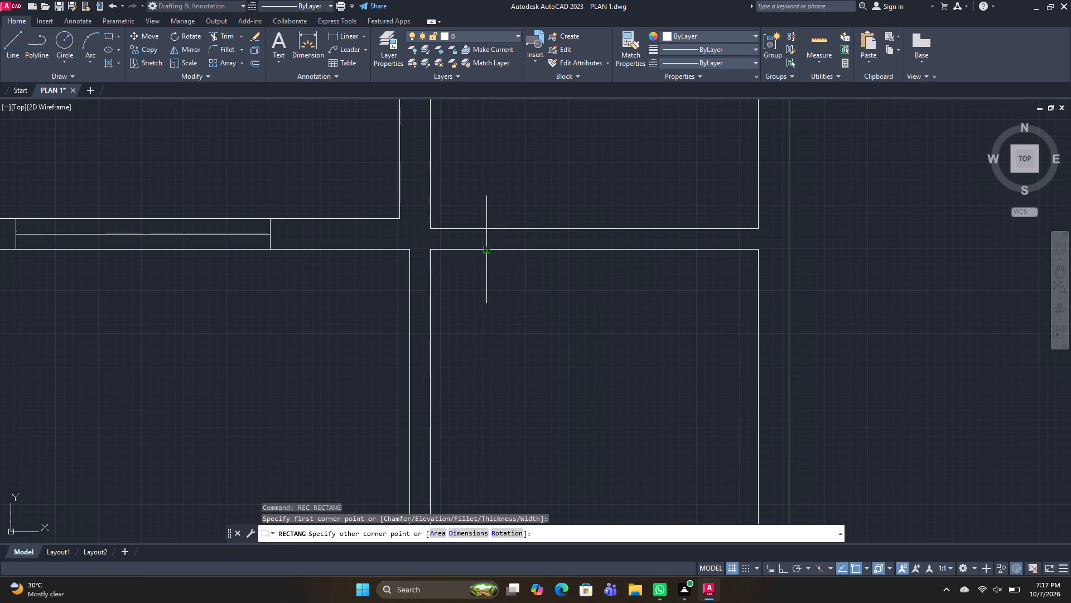
click(711, 229)
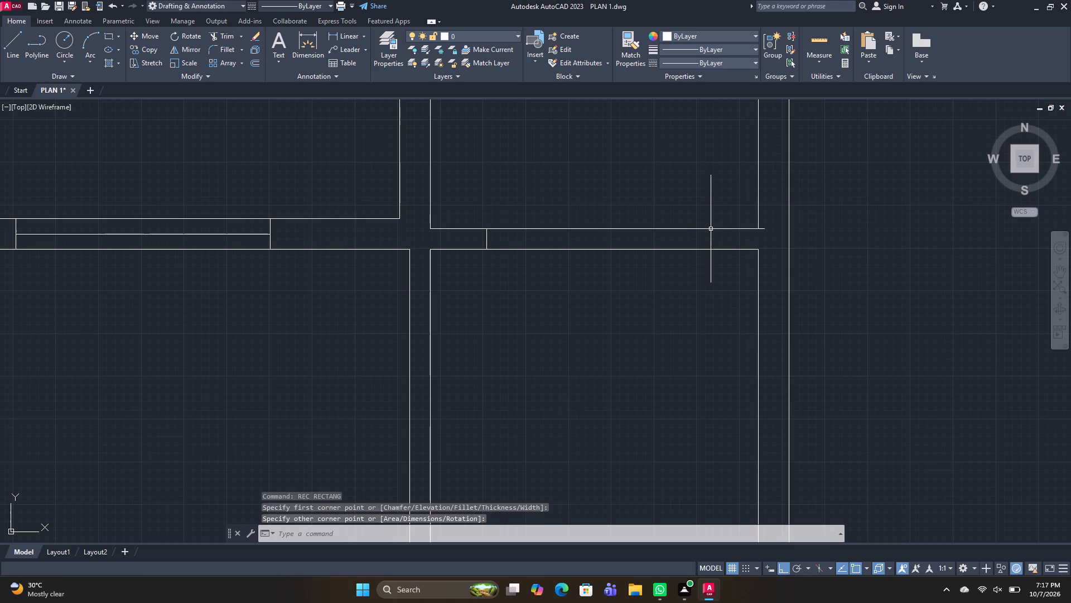
Draw a flat rectangle as the centre line of the opening south of the northeast room, between its end midpoints.
key(space)
text(L)
key(space)
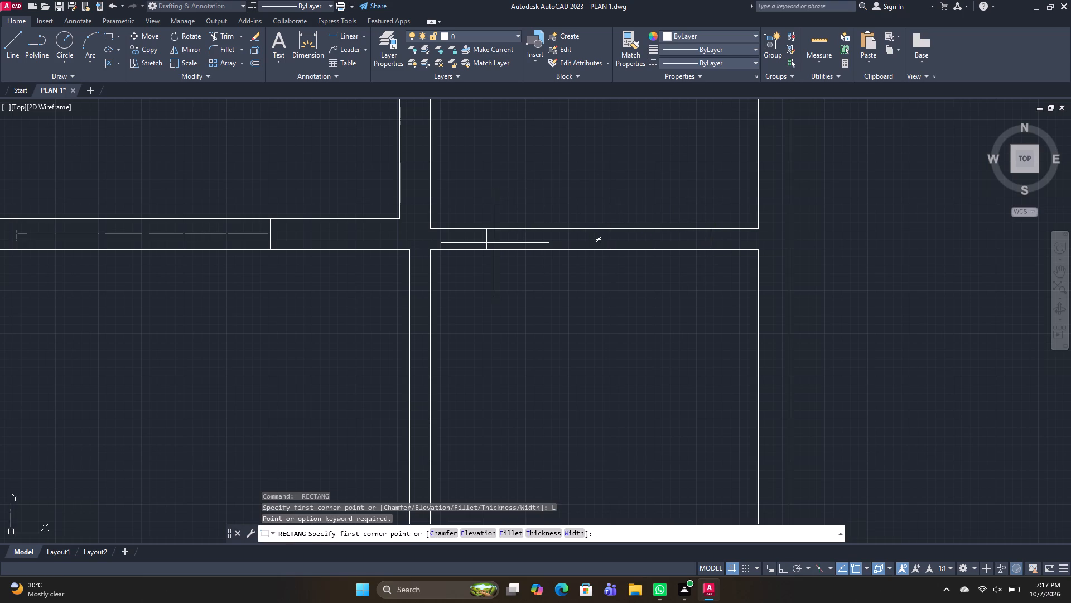
click(489, 240)
click(708, 240)
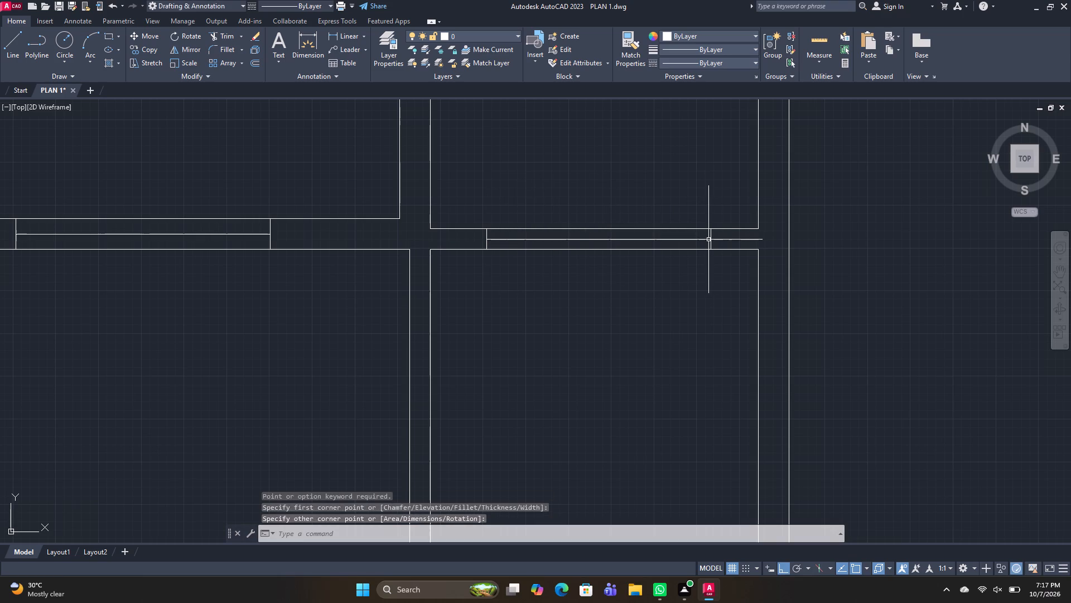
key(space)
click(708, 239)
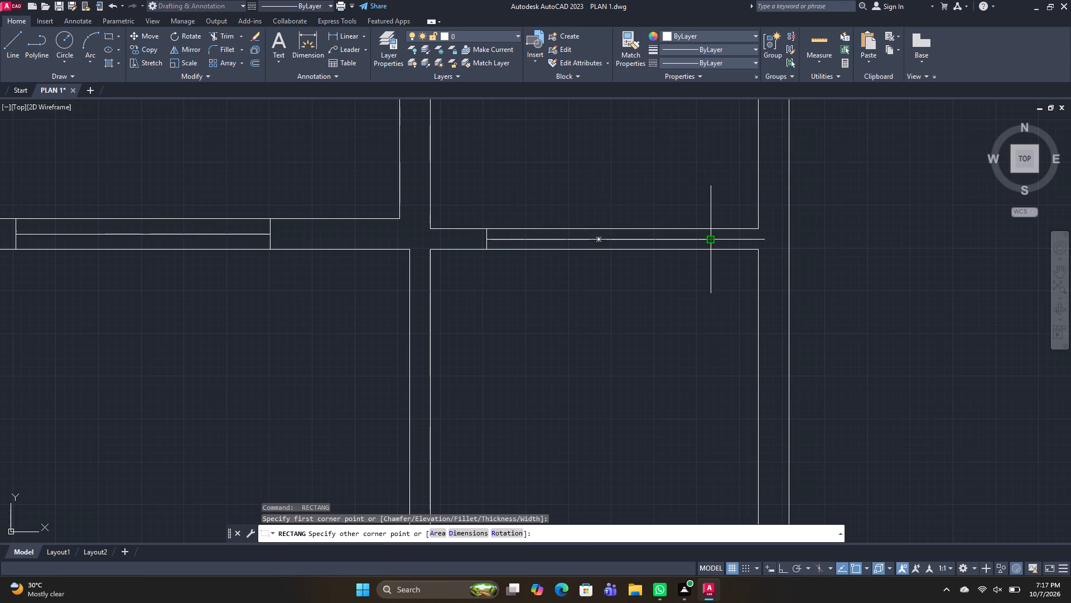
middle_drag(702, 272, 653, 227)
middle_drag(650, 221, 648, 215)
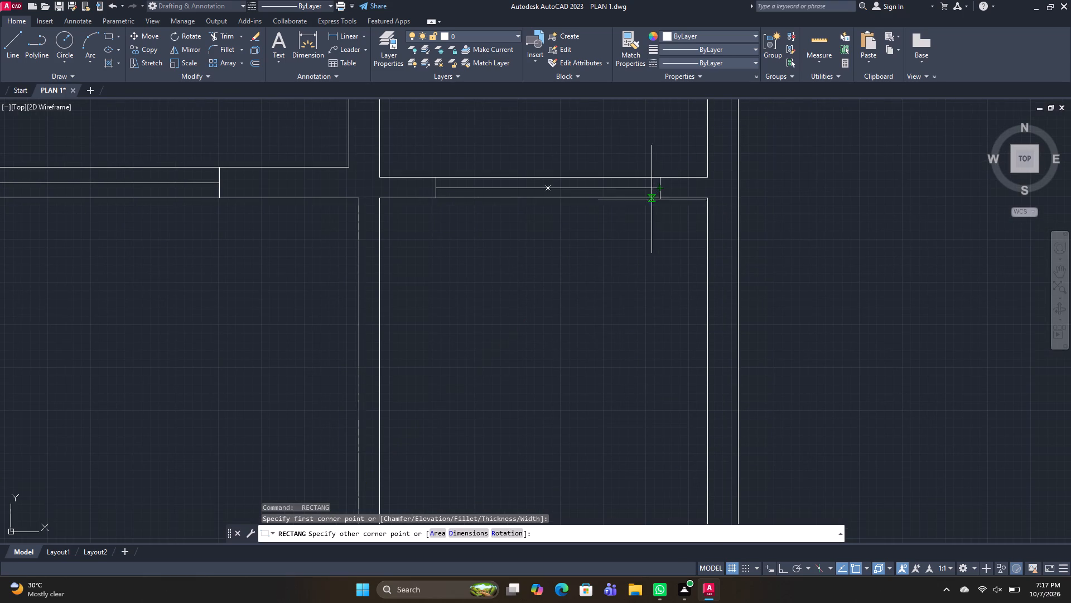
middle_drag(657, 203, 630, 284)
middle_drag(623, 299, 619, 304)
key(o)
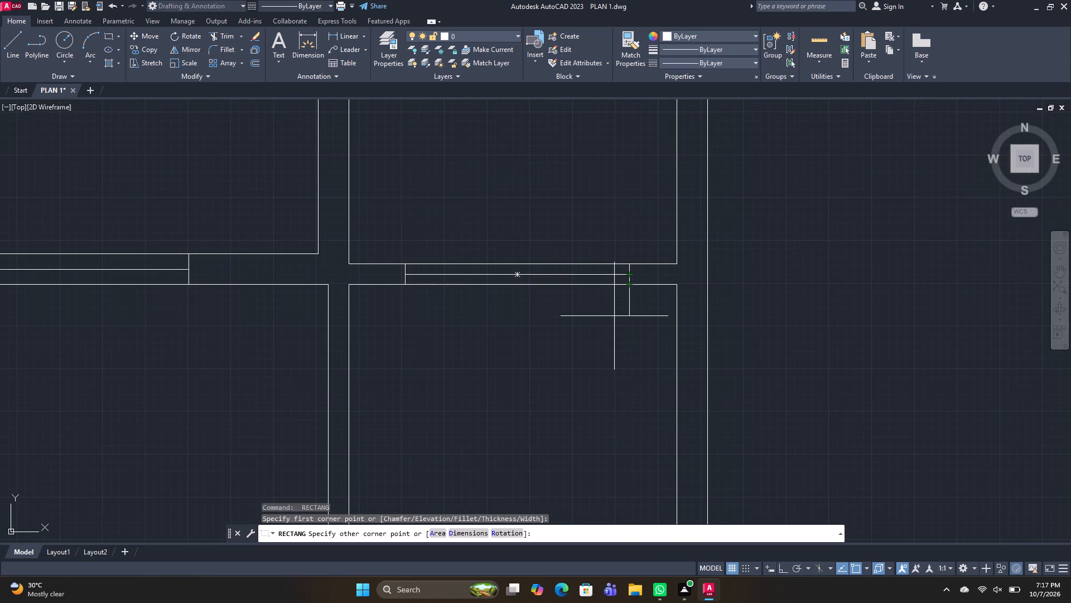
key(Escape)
Draw an upright rectangle inside the northeast room, starting from the room's inner southeast corner.
key(r)
text(EC)
key(space)
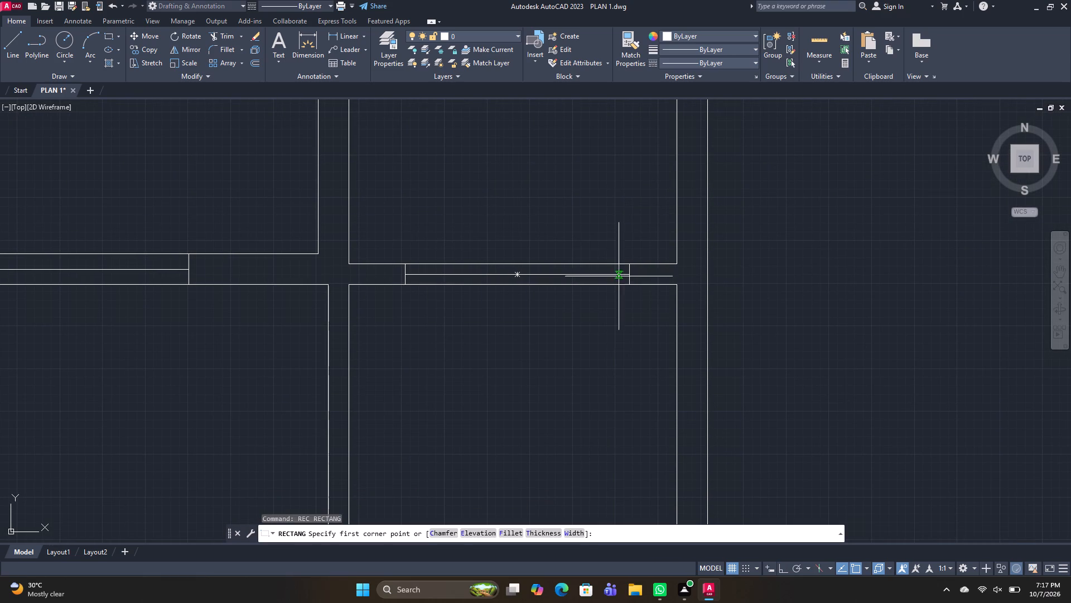
click(676, 261)
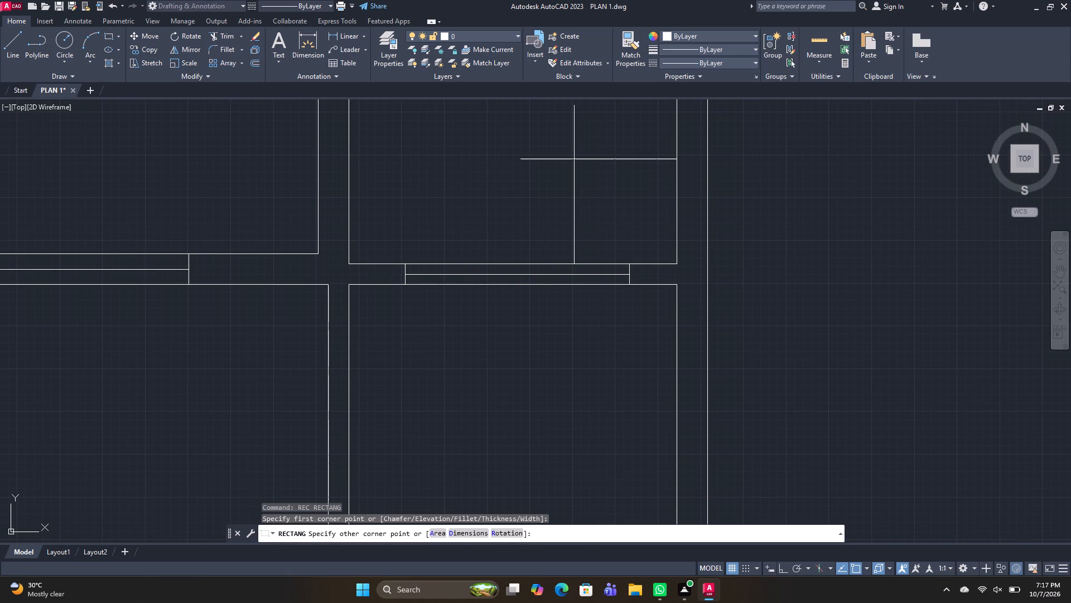
click(607, 137)
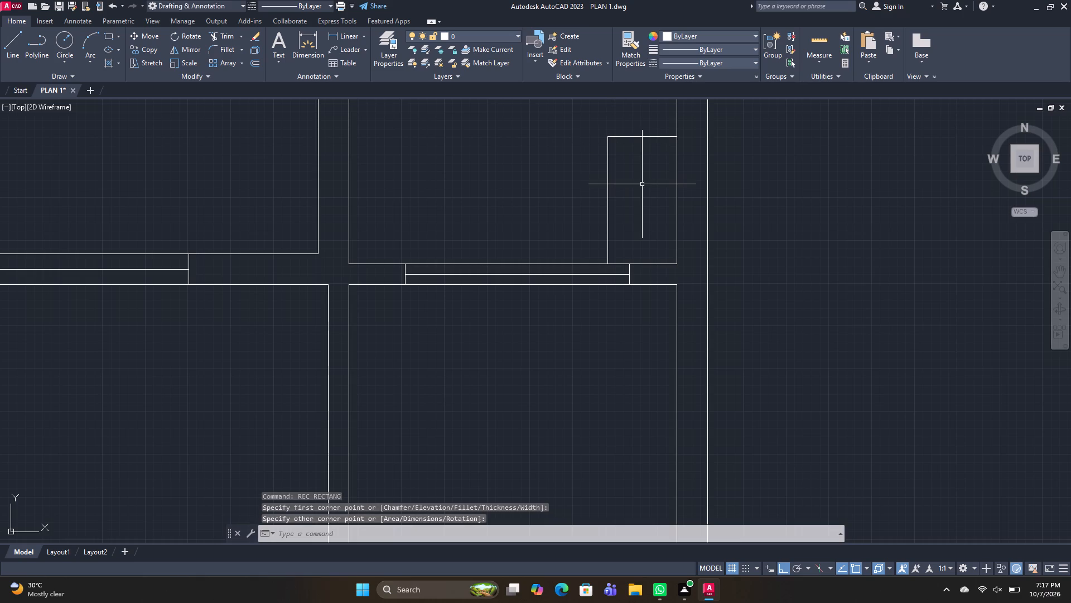
key(space)
key(Escape)
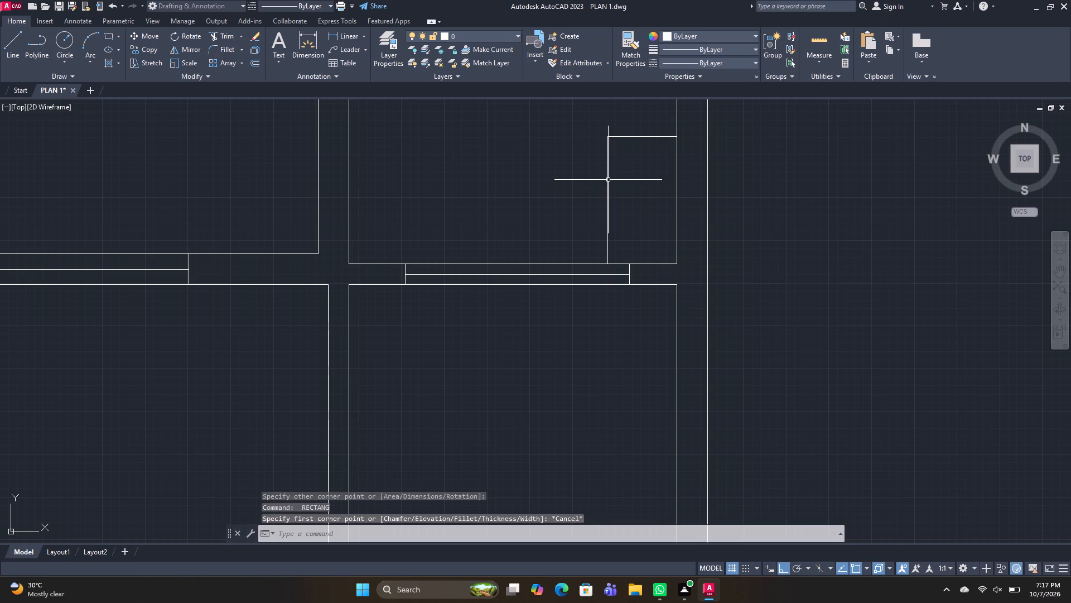
Offset the northeast room's corner rectangle outward by a small gap, using the Through option.
key(o)
key(space)
text(T)
key(space)
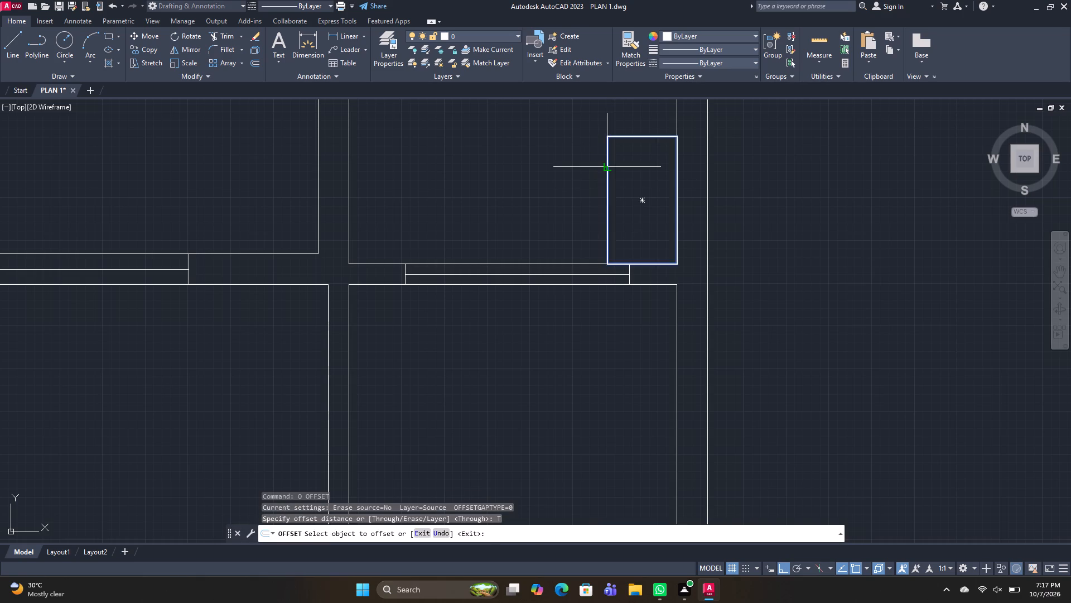
click(607, 167)
click(599, 167)
key(space)
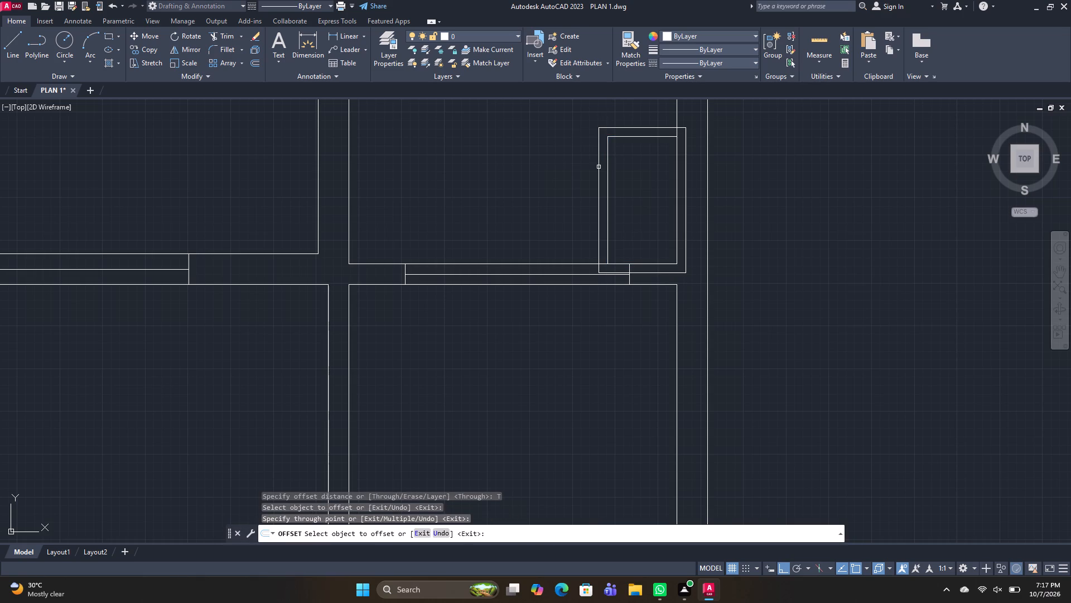
Trim the offset corner rectangle where it runs into the east and south walls, plus the wall line between the two rectangles' north edges.
text(TR)
key(space)
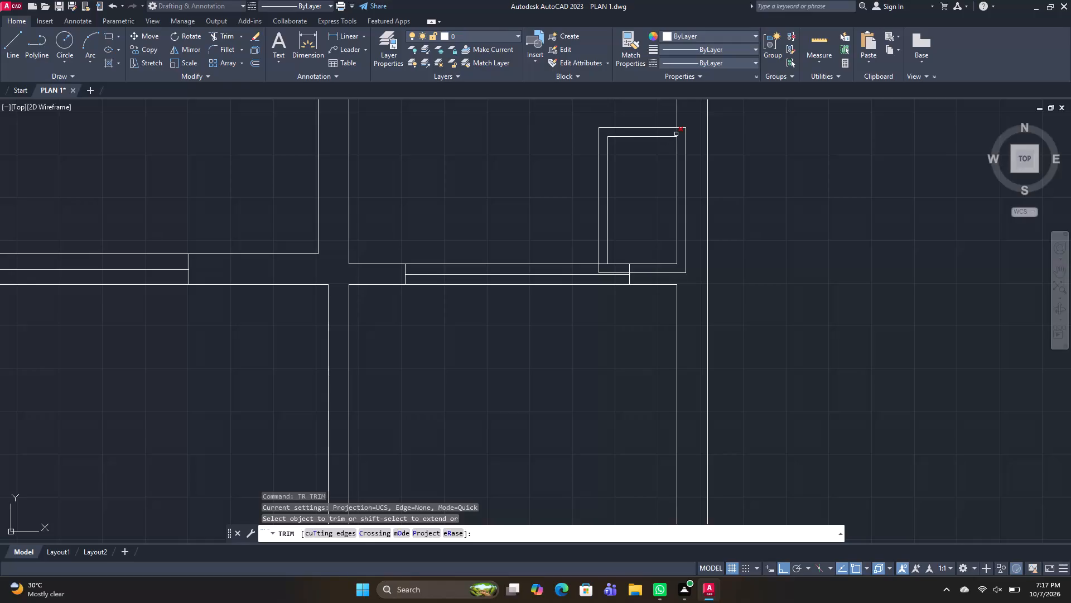
click(682, 129)
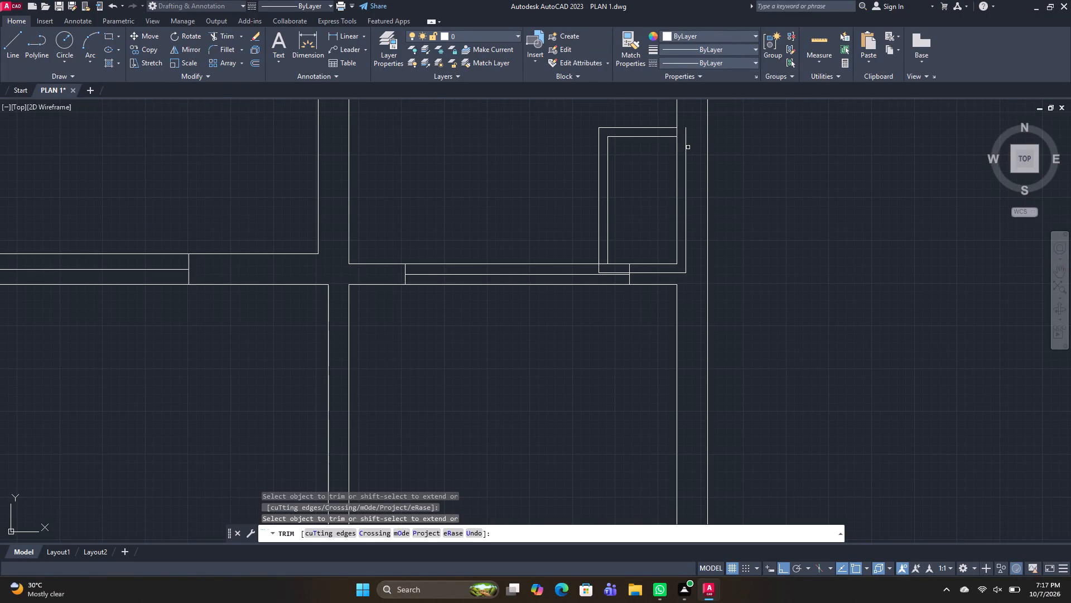
click(688, 147)
click(682, 146)
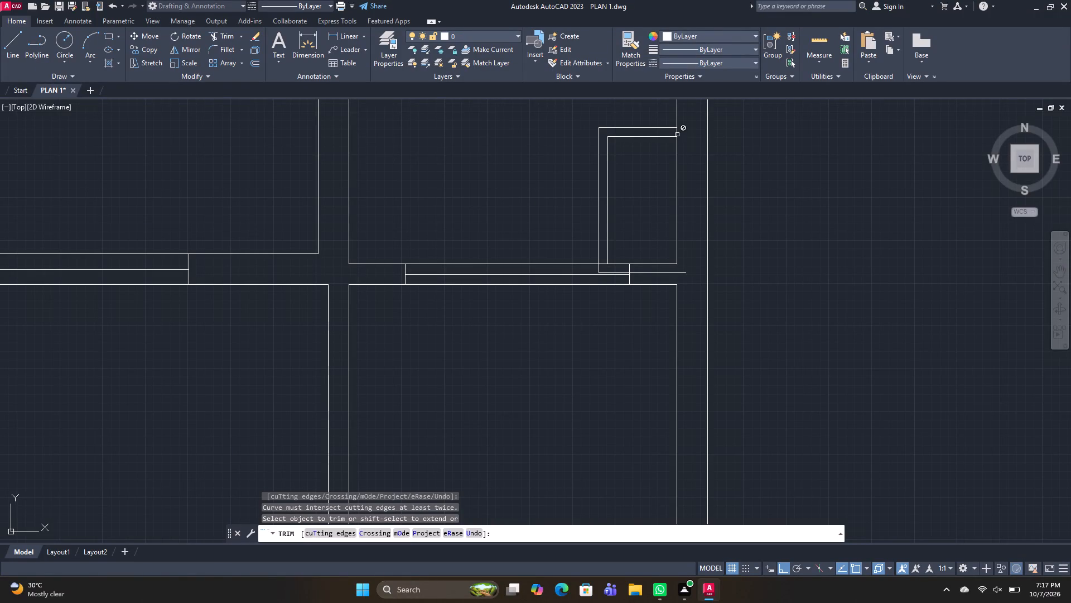
click(677, 132)
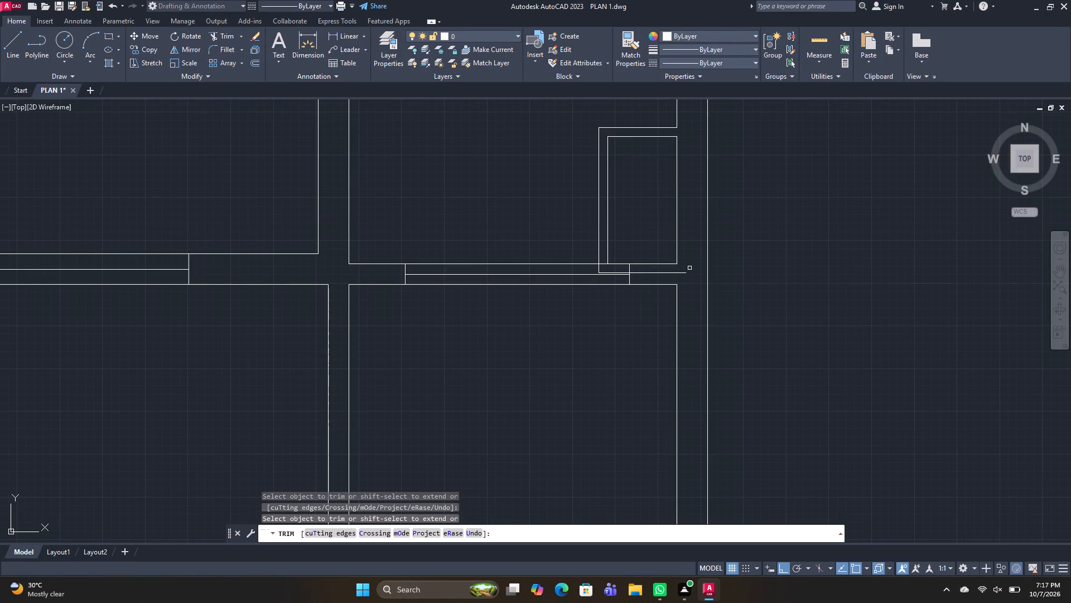
click(678, 273)
scroll(615, 269, up, 3)
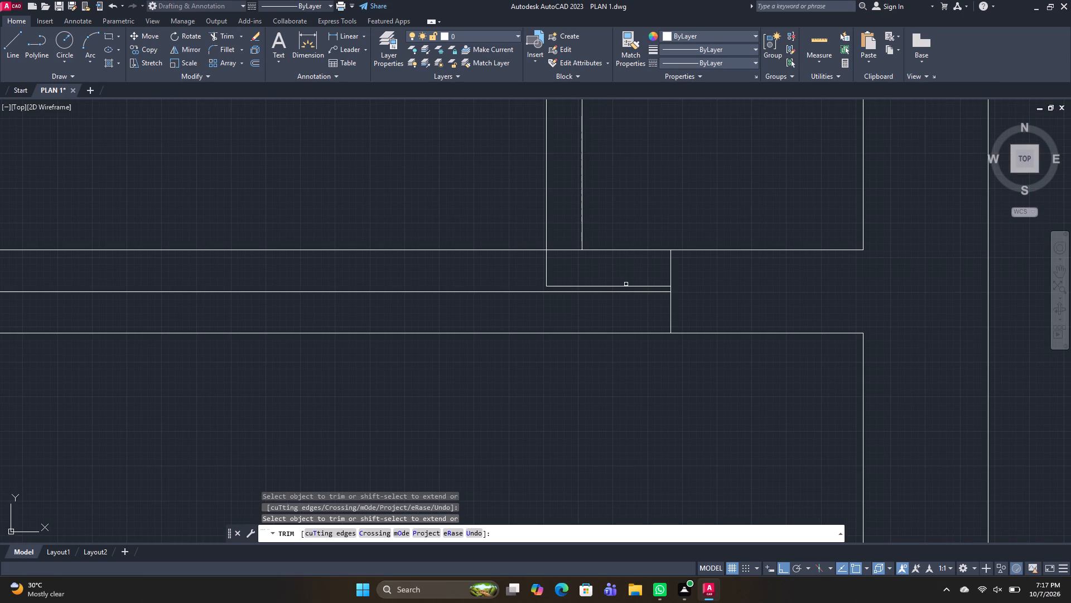
click(626, 284)
click(623, 288)
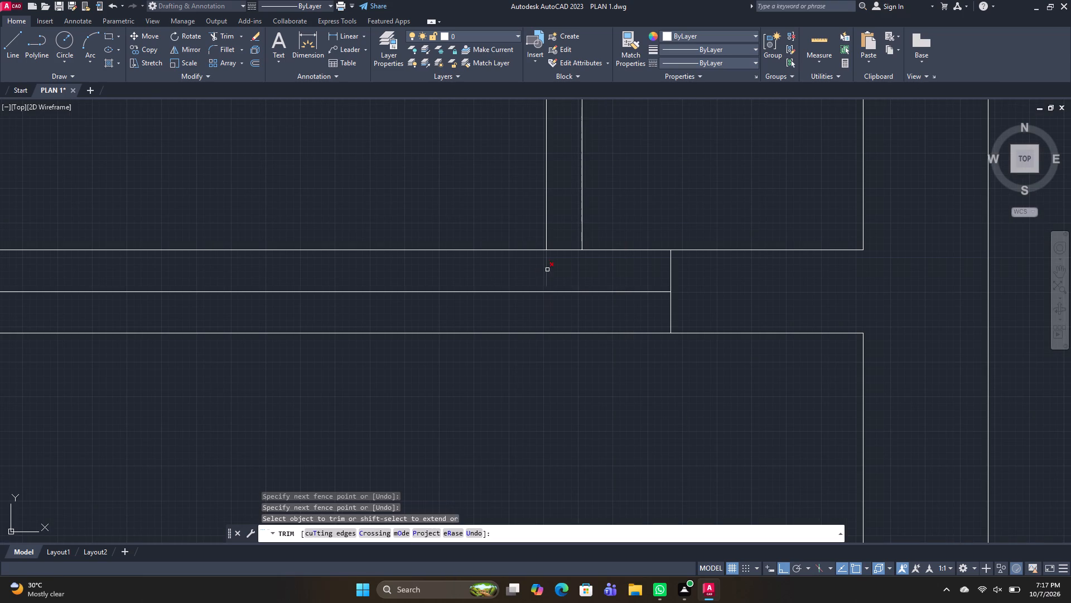
click(549, 269)
click(535, 269)
key(space)
scroll(643, 253, down, 2)
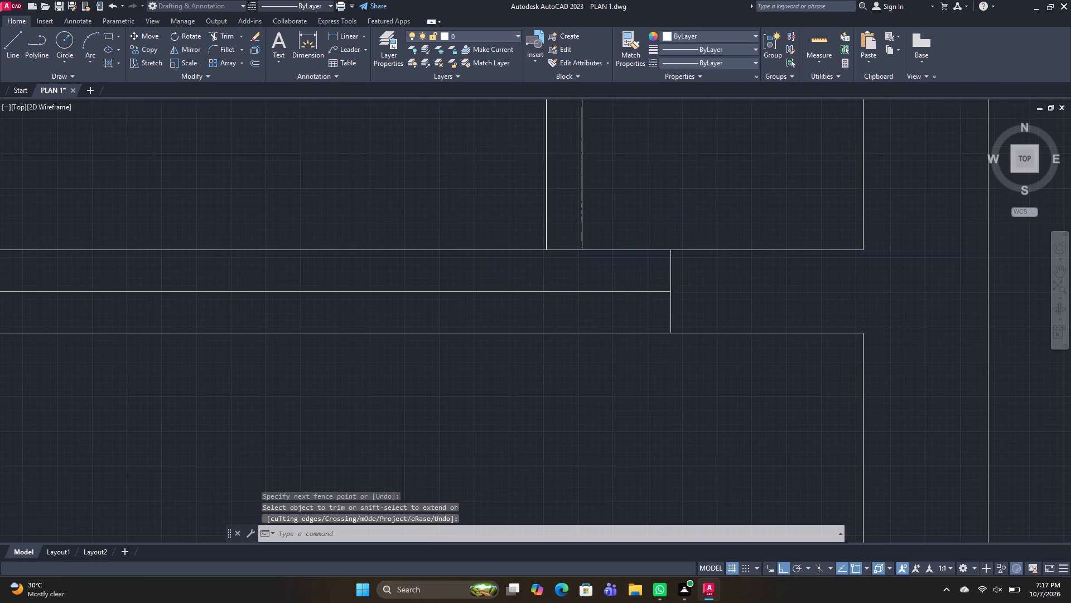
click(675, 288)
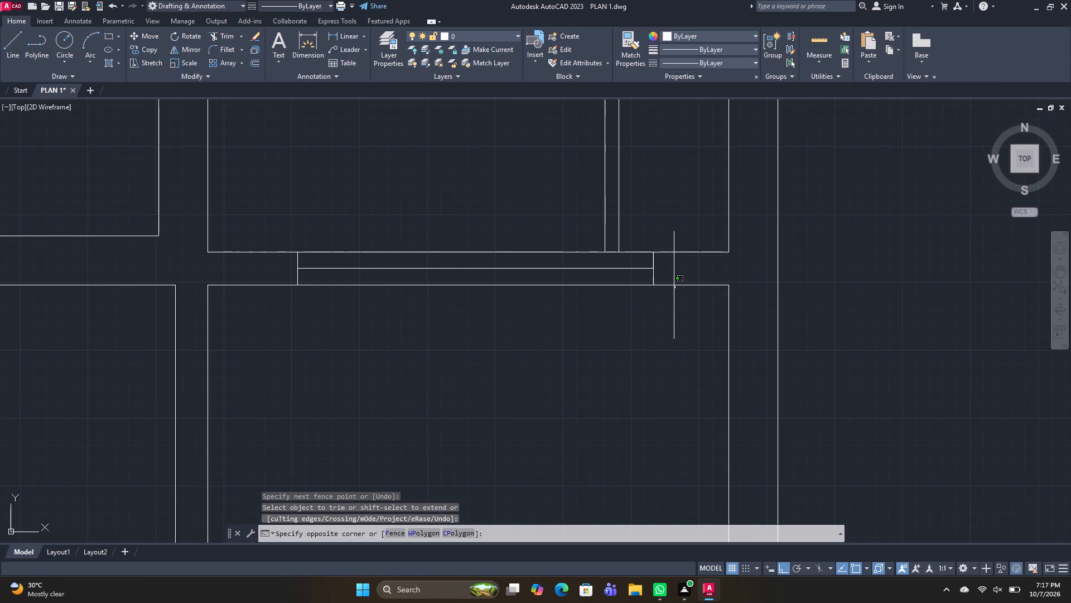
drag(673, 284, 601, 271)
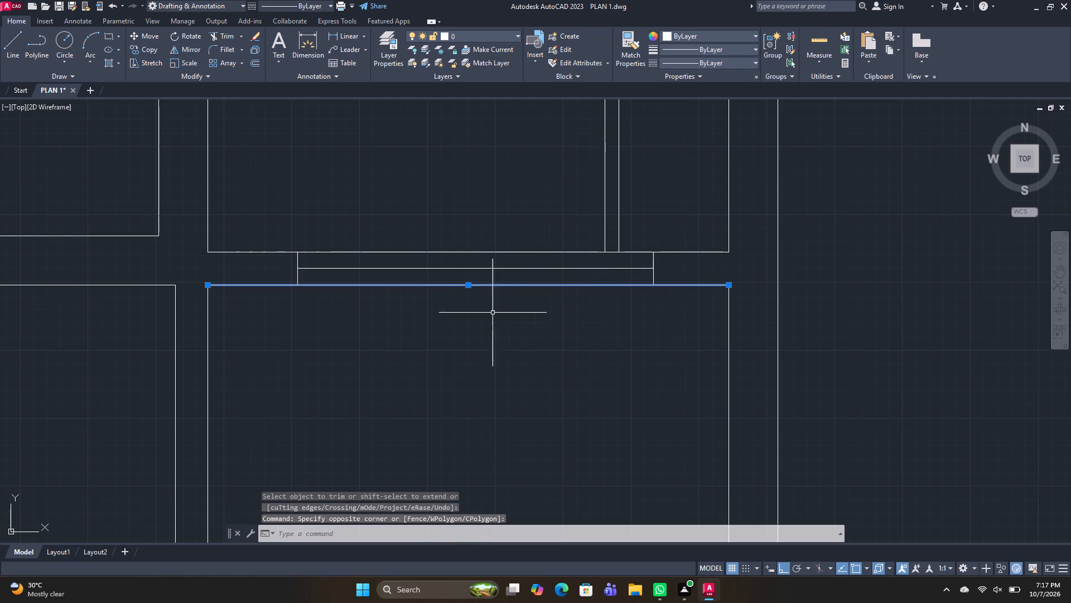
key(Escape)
Draw a long flat rectangle against the long middle room's north wall, from the partition north of it back to the room's west wall.
scroll(433, 330, down, 5)
middle_drag(436, 376, 422, 259)
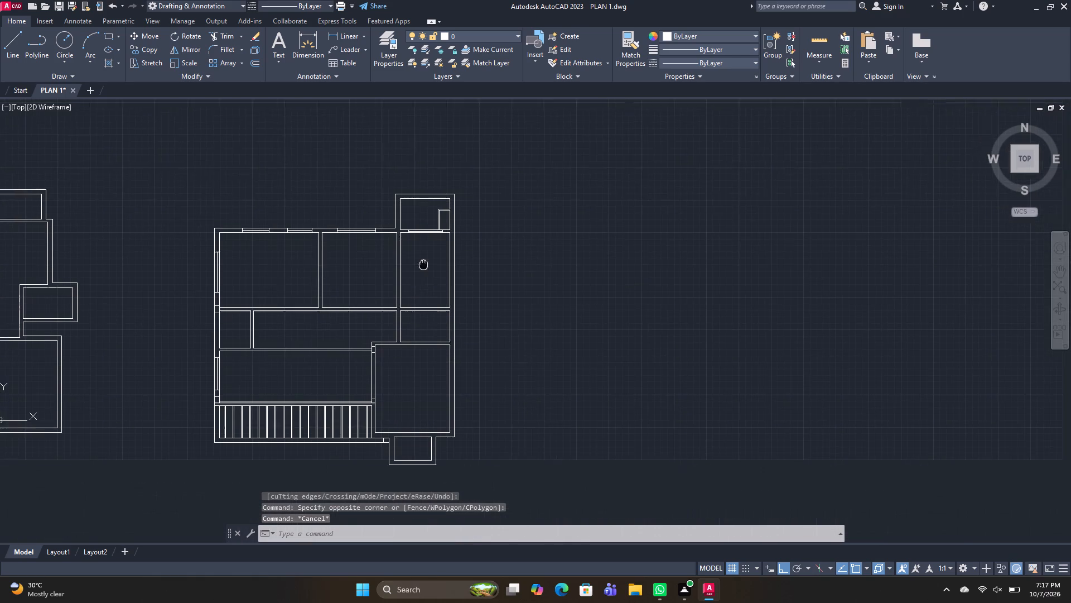
middle_drag(422, 259, 422, 258)
scroll(419, 277, up, 1)
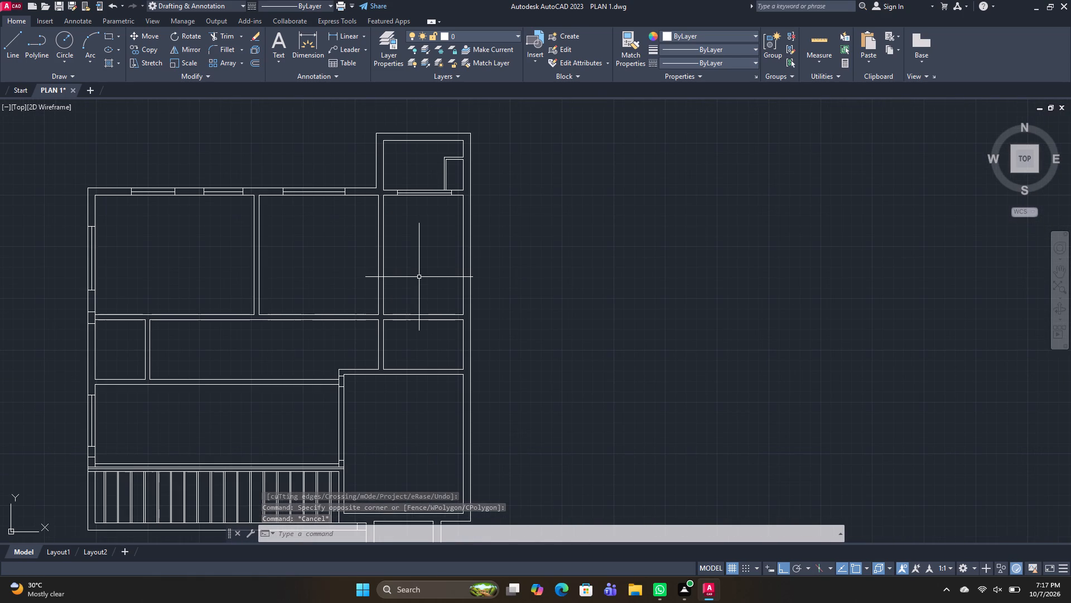
middle_drag(173, 367, 192, 327)
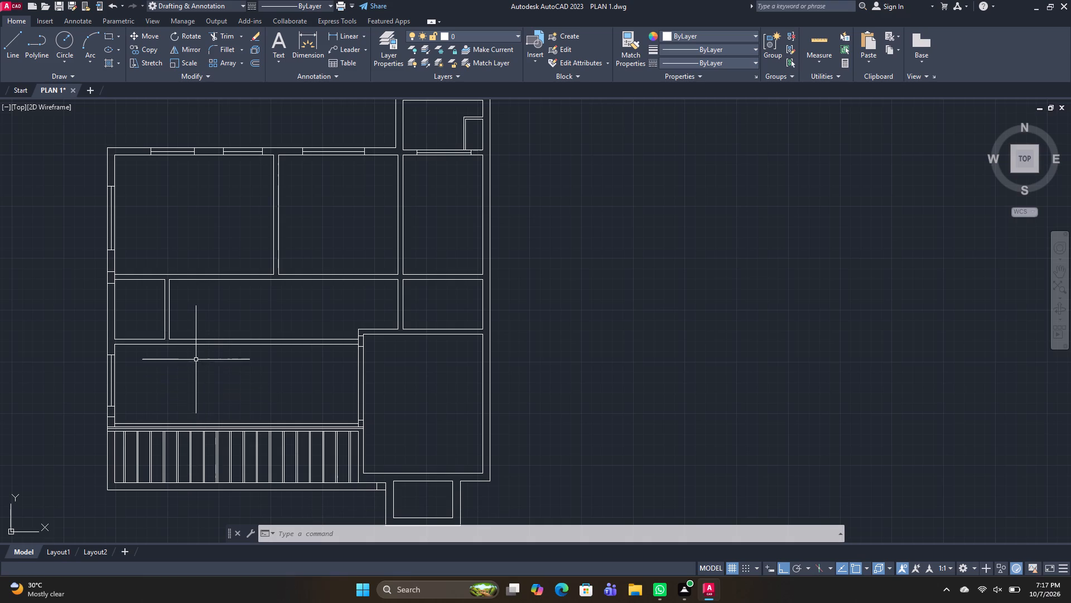
text(RE)
text(C)
key(space)
scroll(272, 290, up, 1)
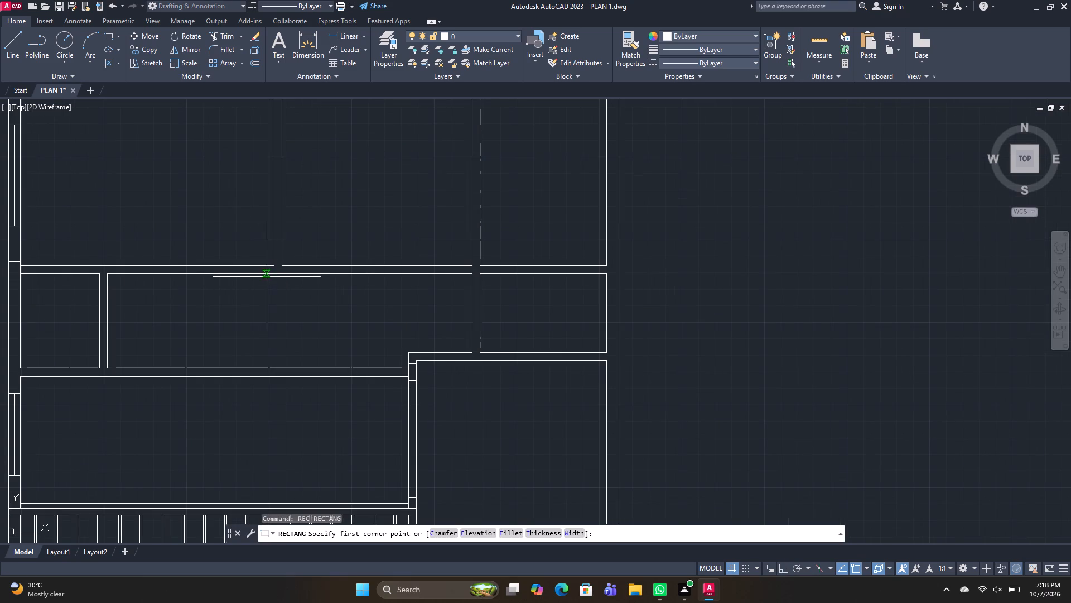
click(268, 275)
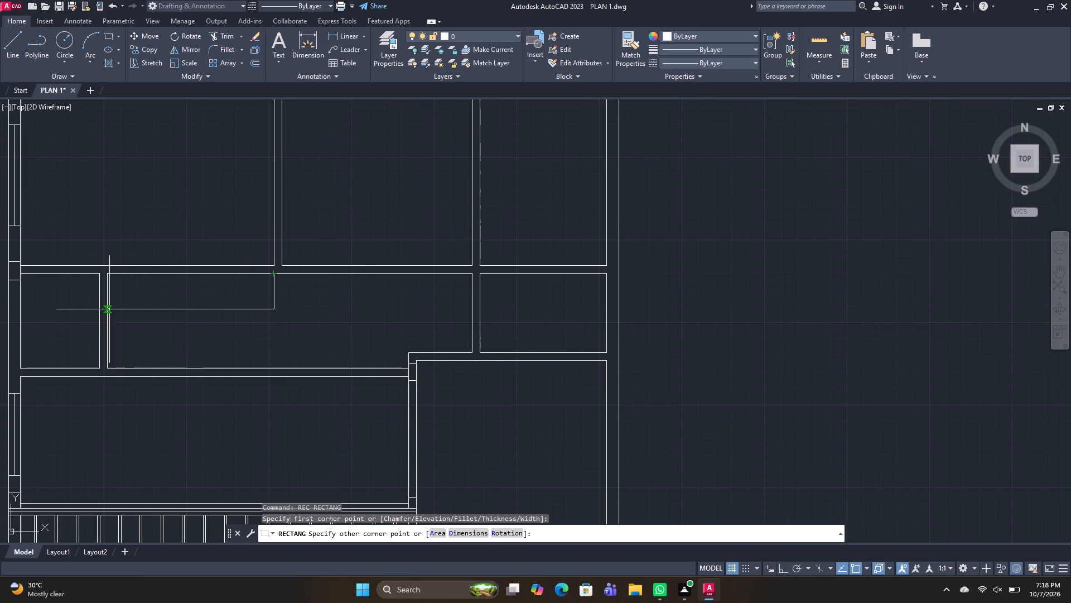
click(107, 306)
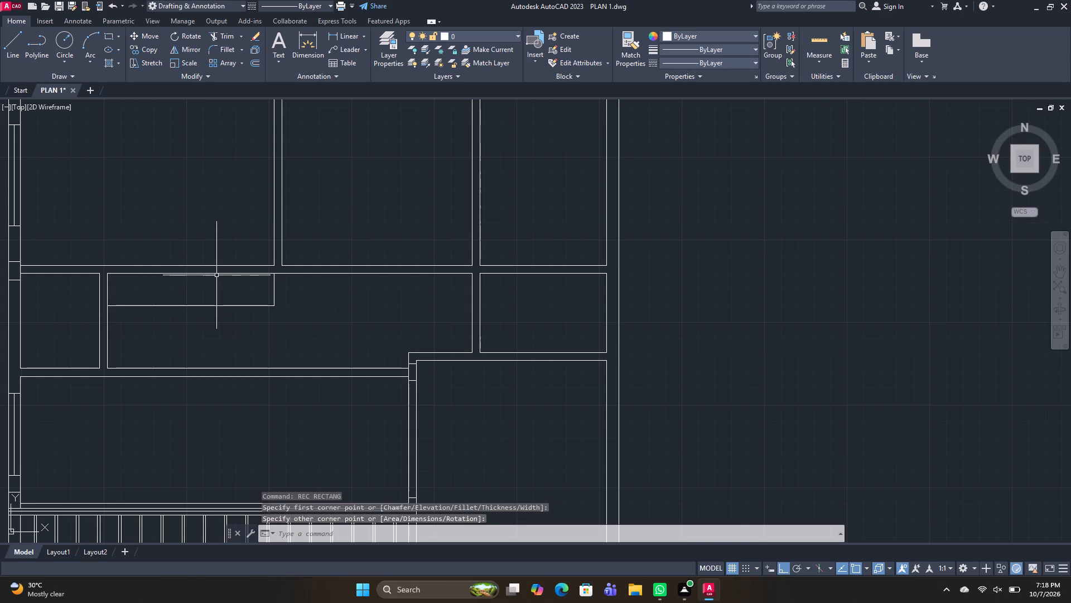
Explode the new flat rectangle in the long middle room into separate lines.
scroll(95, 294, up, 1)
click(112, 295)
click(116, 291)
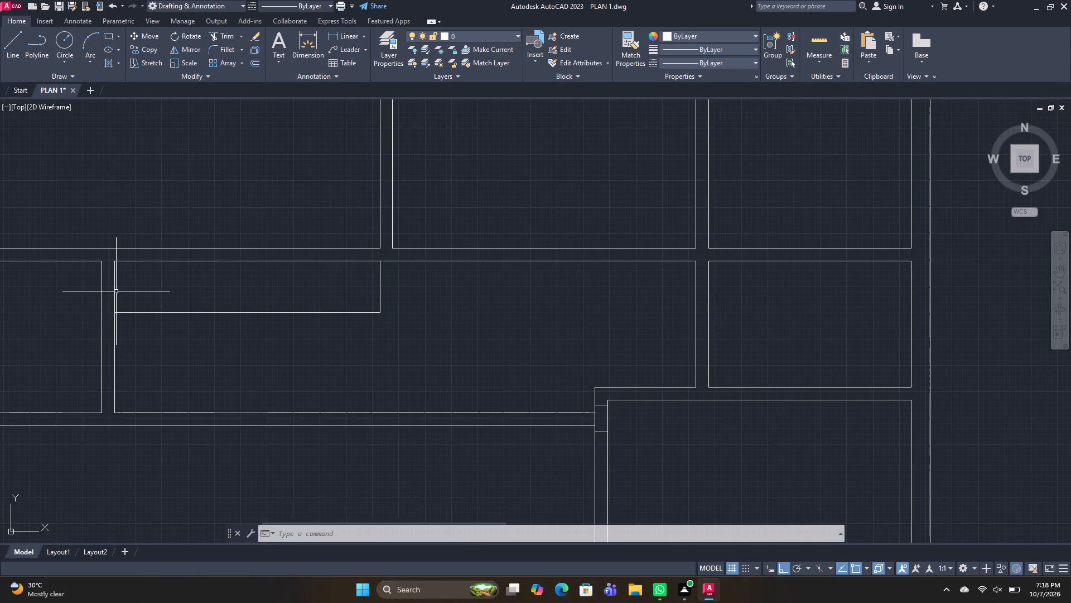
click(113, 291)
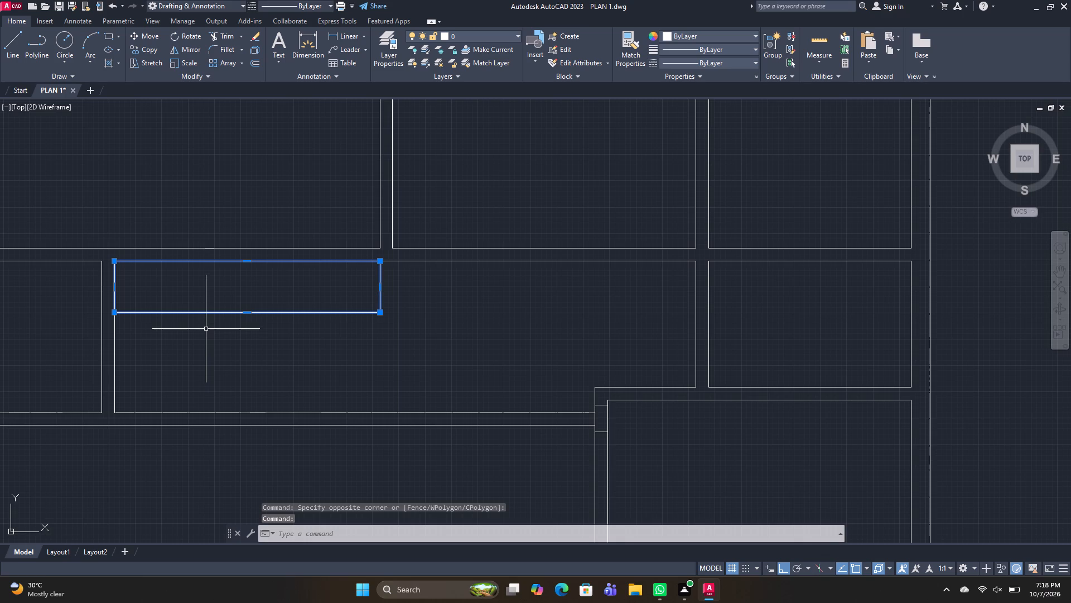
text(X)
key(space)
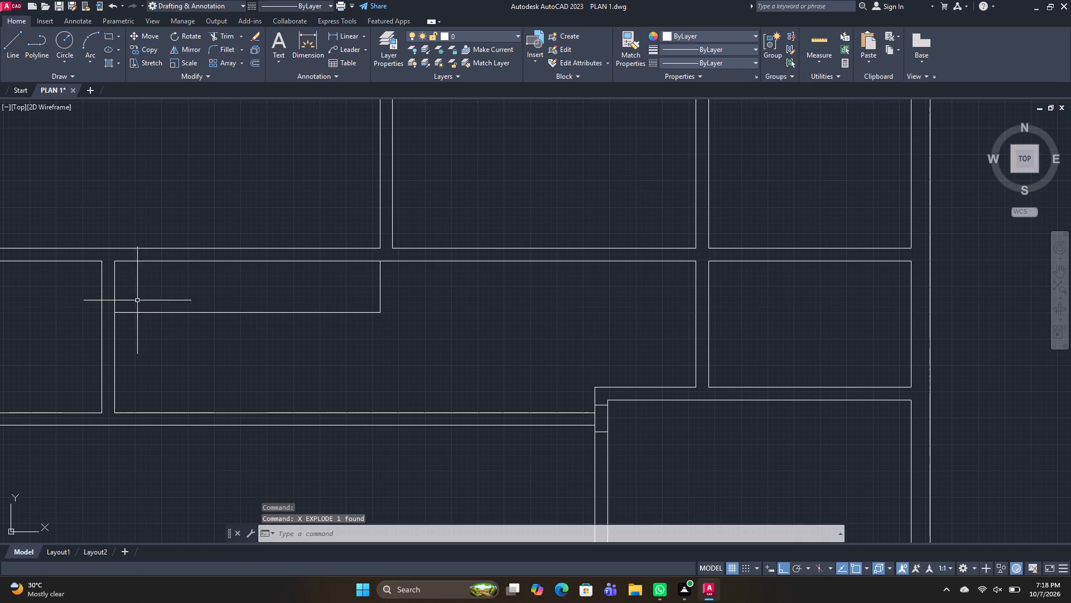
Copy the strip's west edge line as an array of 15 items, fitted along the strip's full length to its east end.
click(115, 297)
key(c)
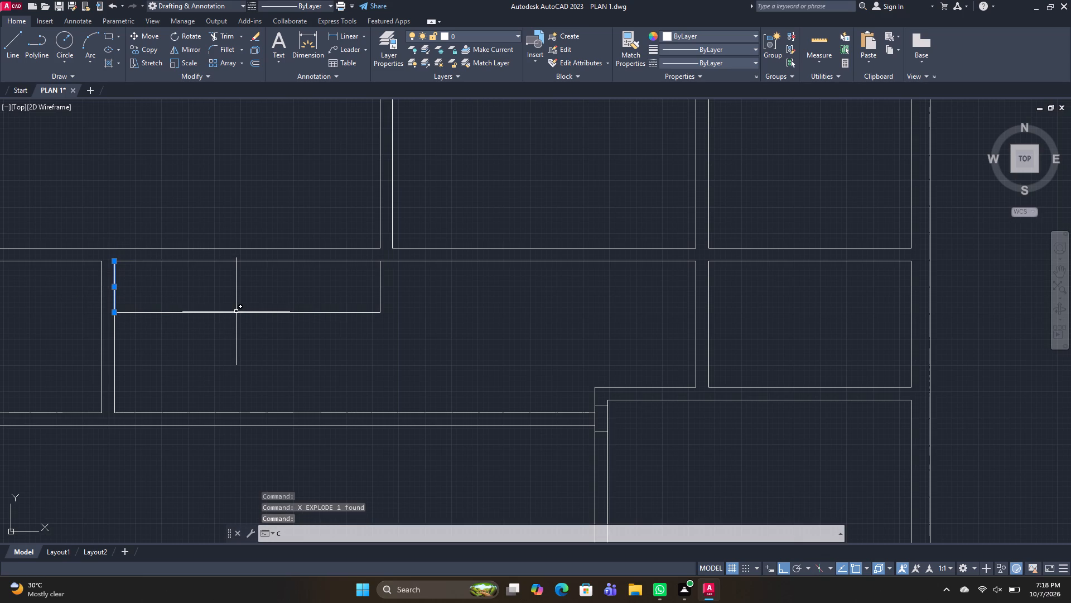
text(O)
key(space)
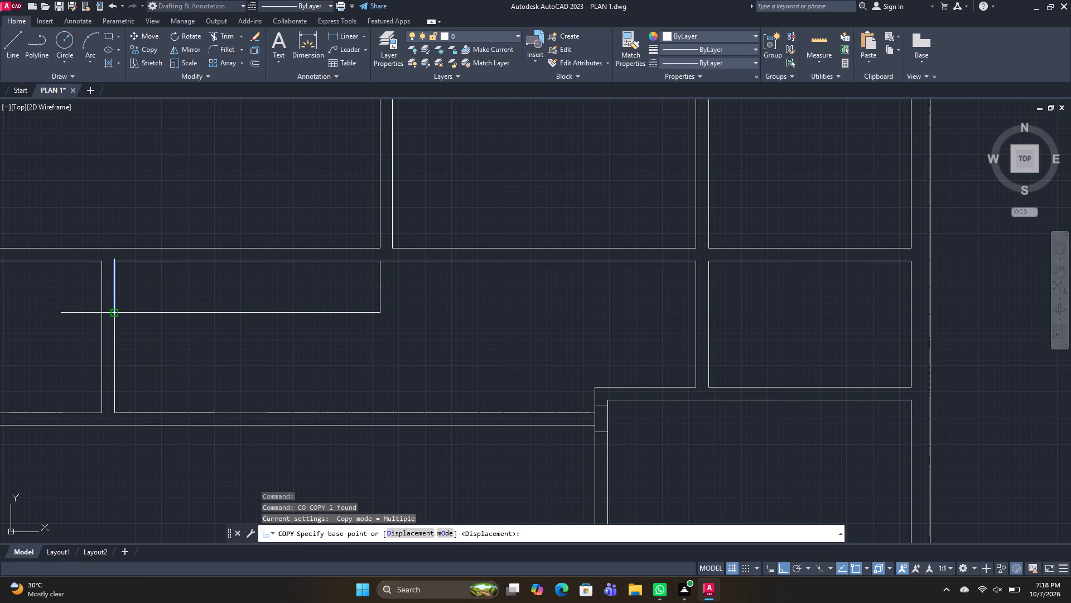
click(114, 314)
key(a)
key(space)
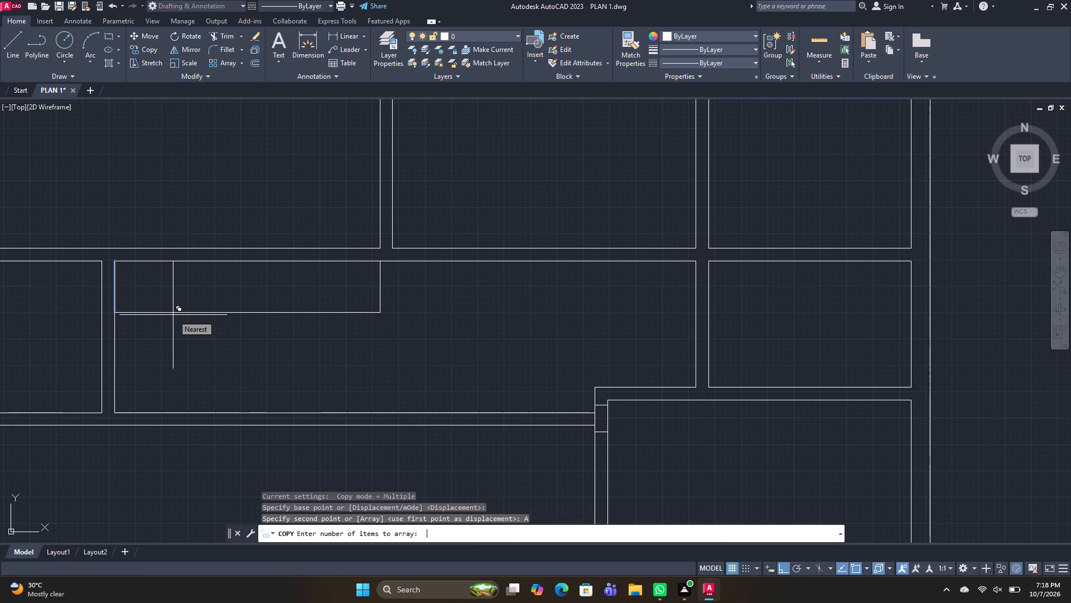
text(15)
key(Return)
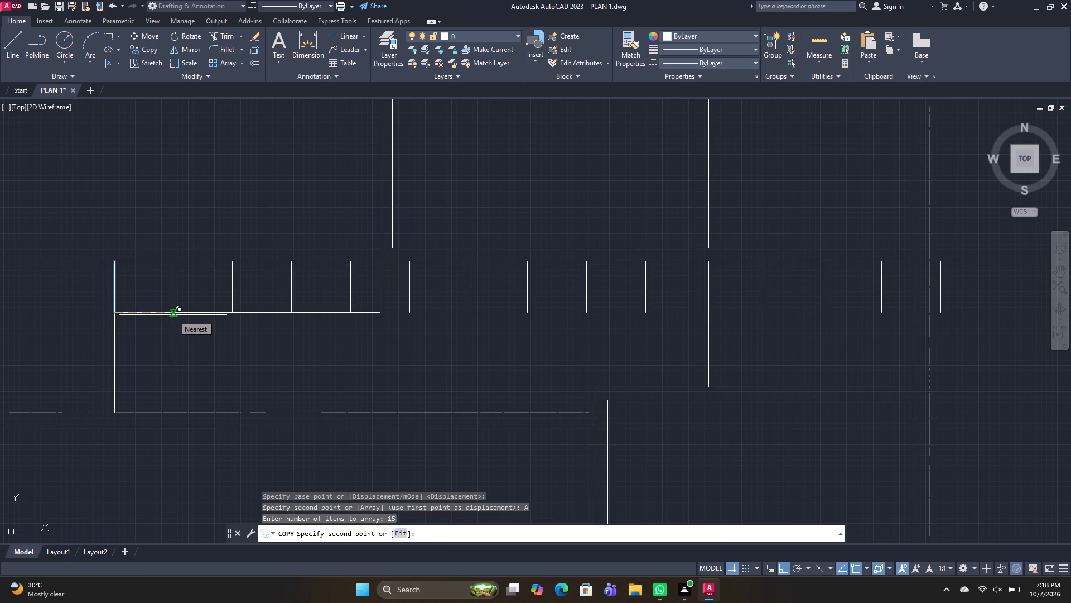
key(f)
key(space)
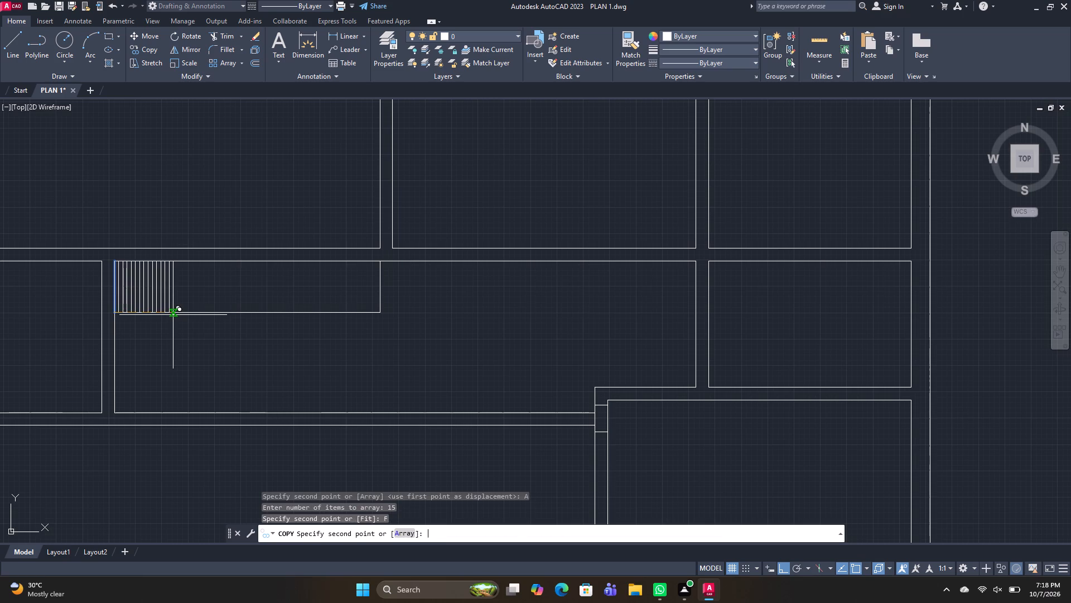
click(381, 309)
key(space)
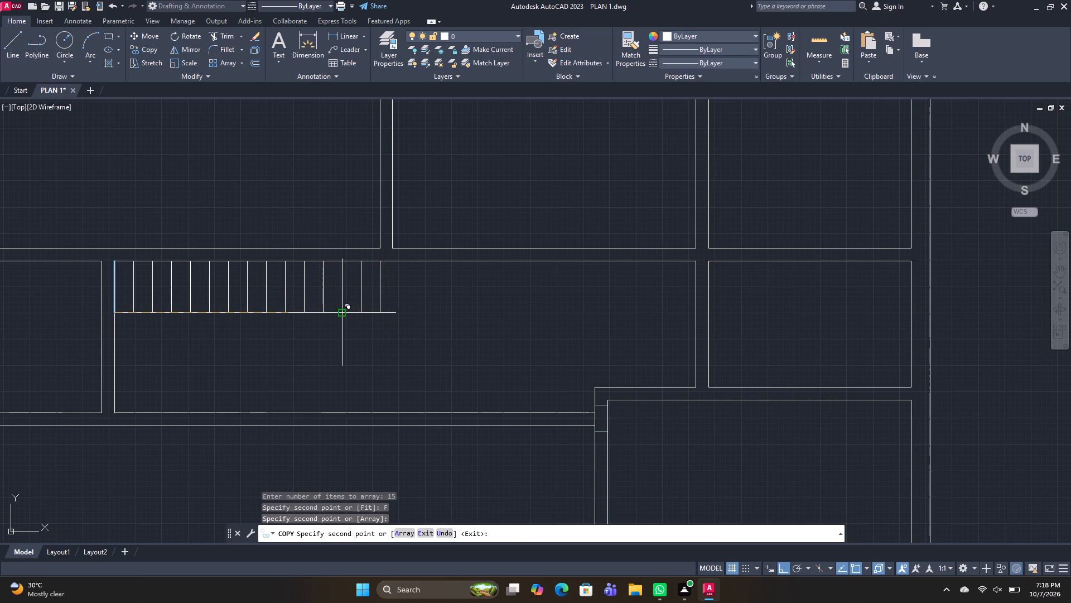
Draw two staggered short vertical lines: one up from the south edge in the easternmost bay, one down from the north edge in the adjacent bay.
scroll(336, 301, up, 2)
key(l)
key(space)
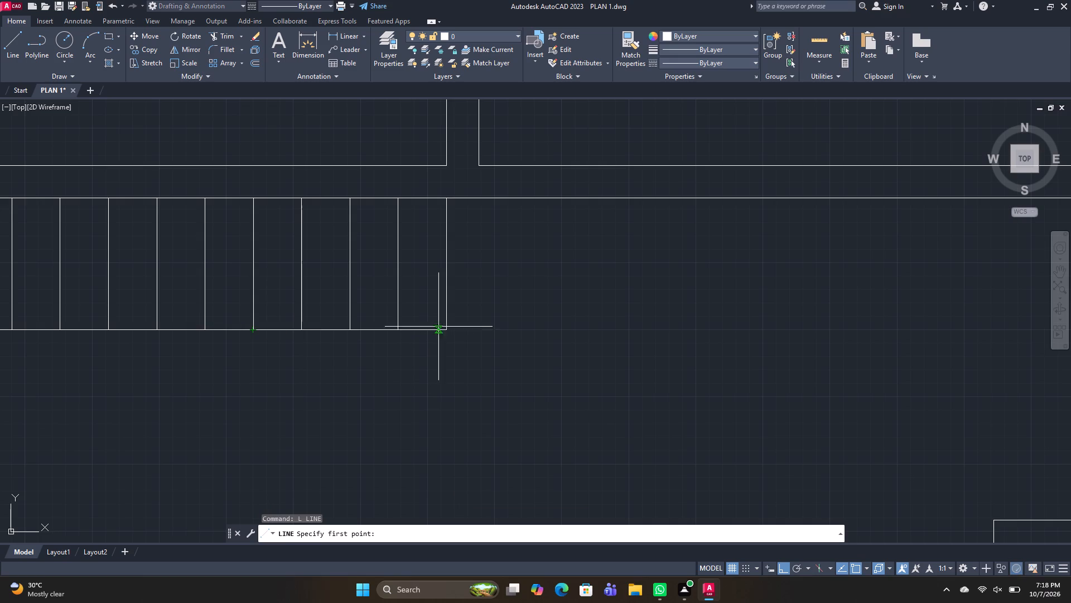
click(423, 328)
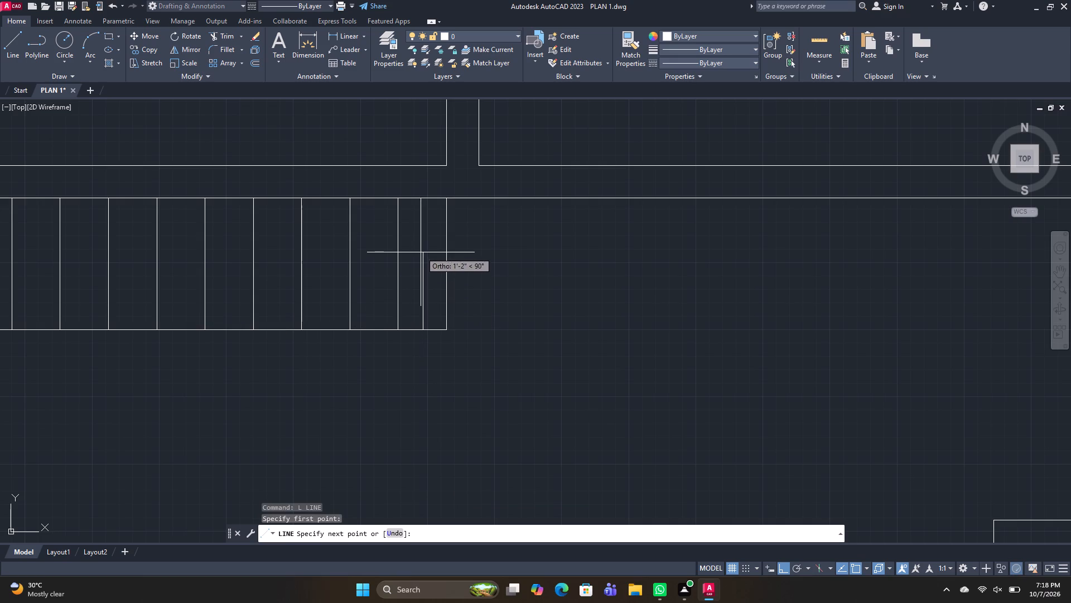
click(421, 245)
key(space)
key(space)
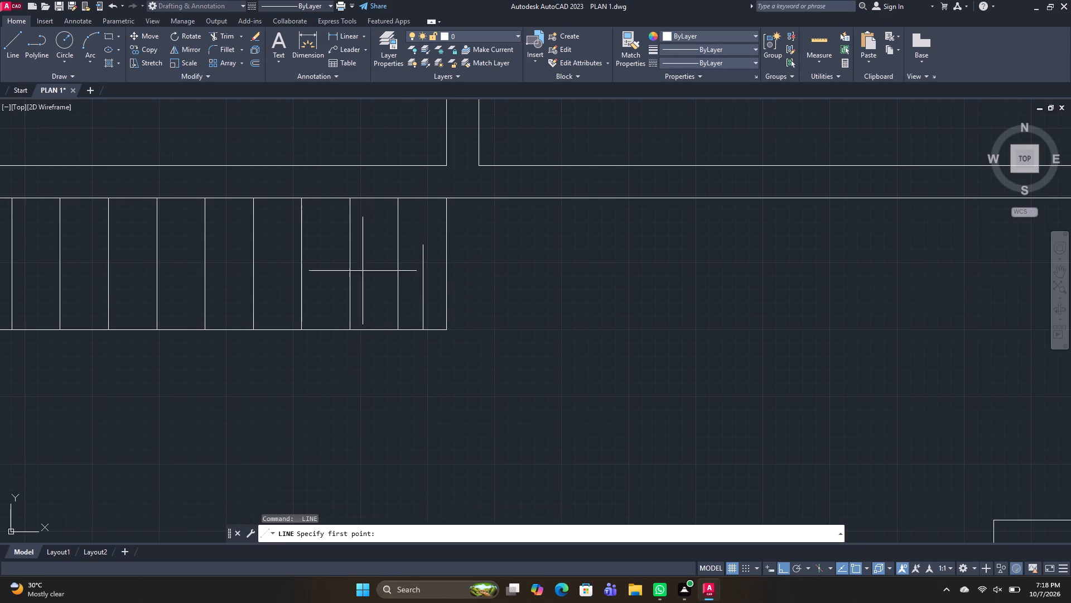
click(374, 196)
click(372, 280)
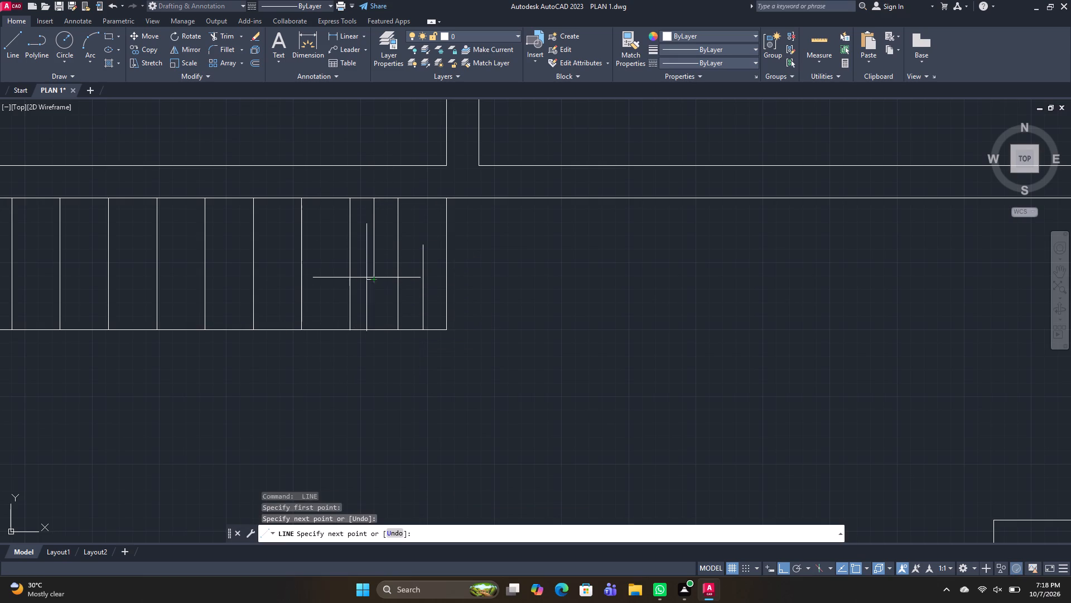
key(space)
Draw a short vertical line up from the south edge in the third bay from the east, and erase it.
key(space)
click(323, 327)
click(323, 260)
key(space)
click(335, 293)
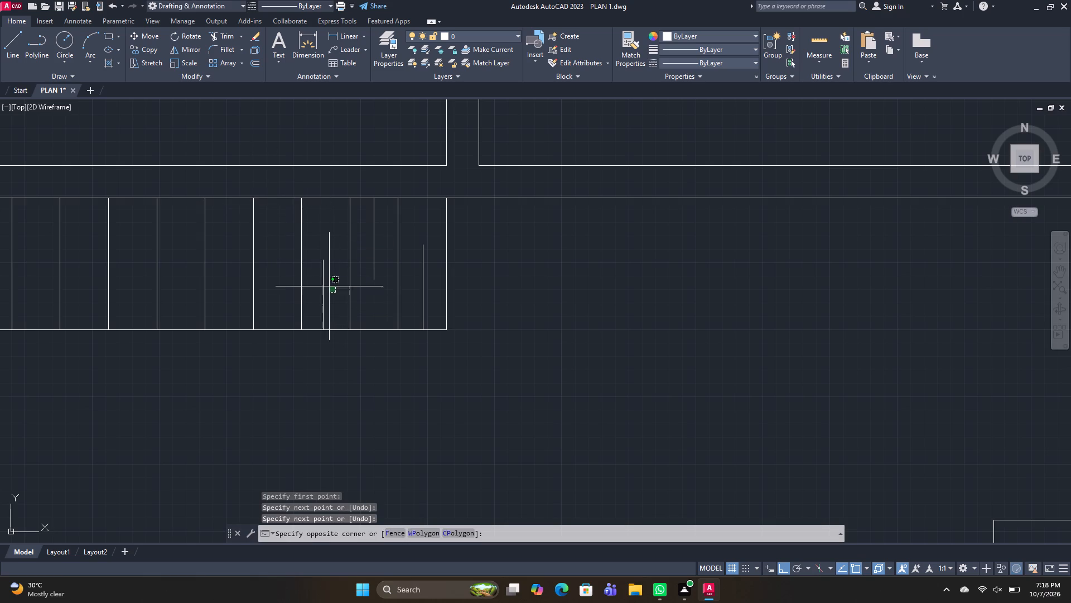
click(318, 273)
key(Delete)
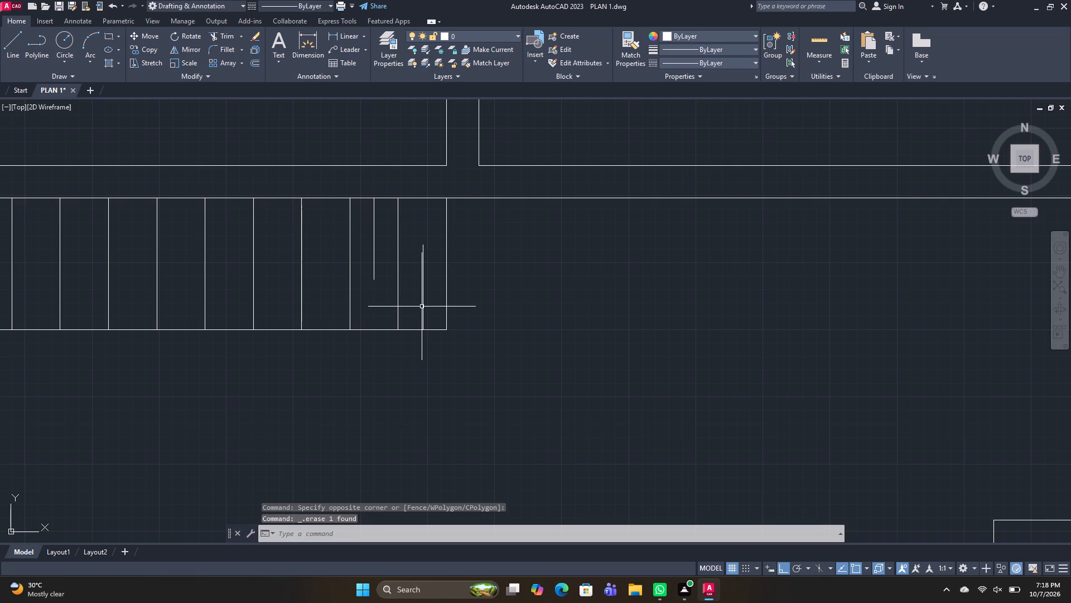
Copy the two staggered short lines westward at every second bay of the strip until all its bays are filled.
click(422, 306)
click(373, 260)
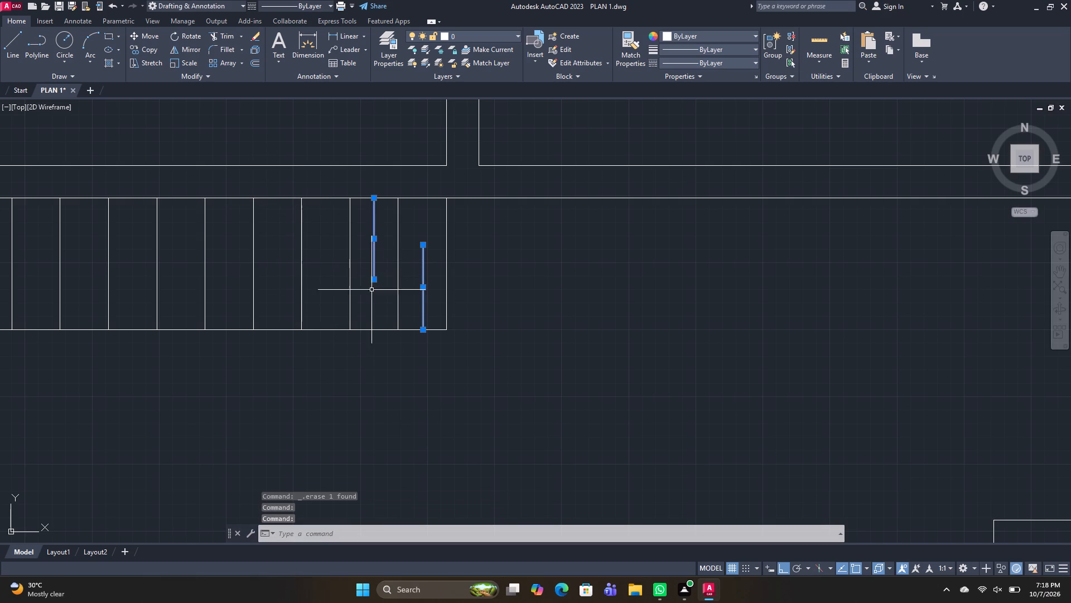
key(c)
key(o)
key(space)
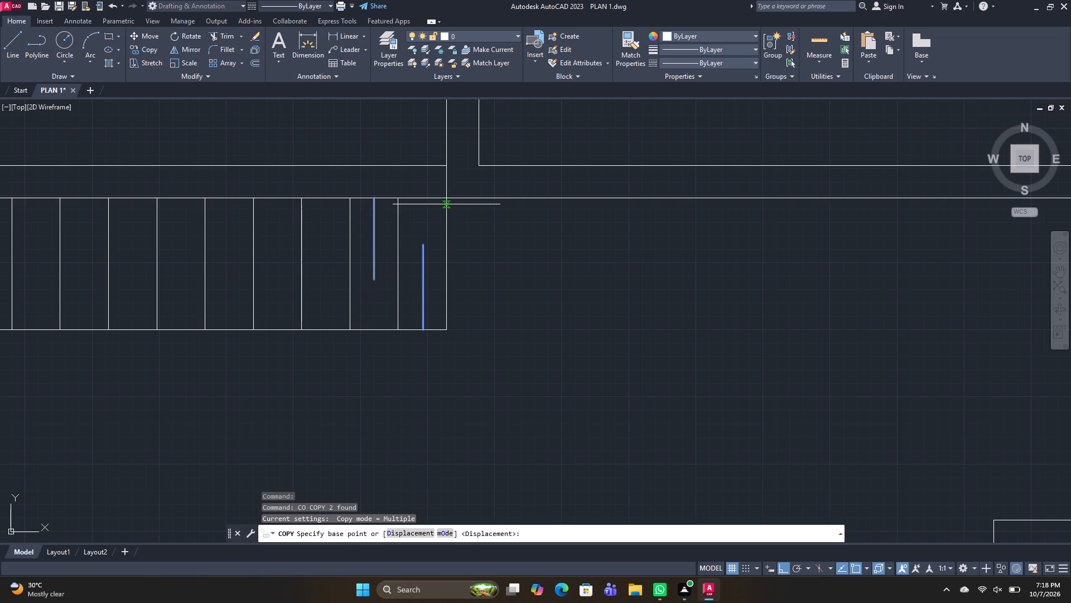
click(448, 195)
click(351, 199)
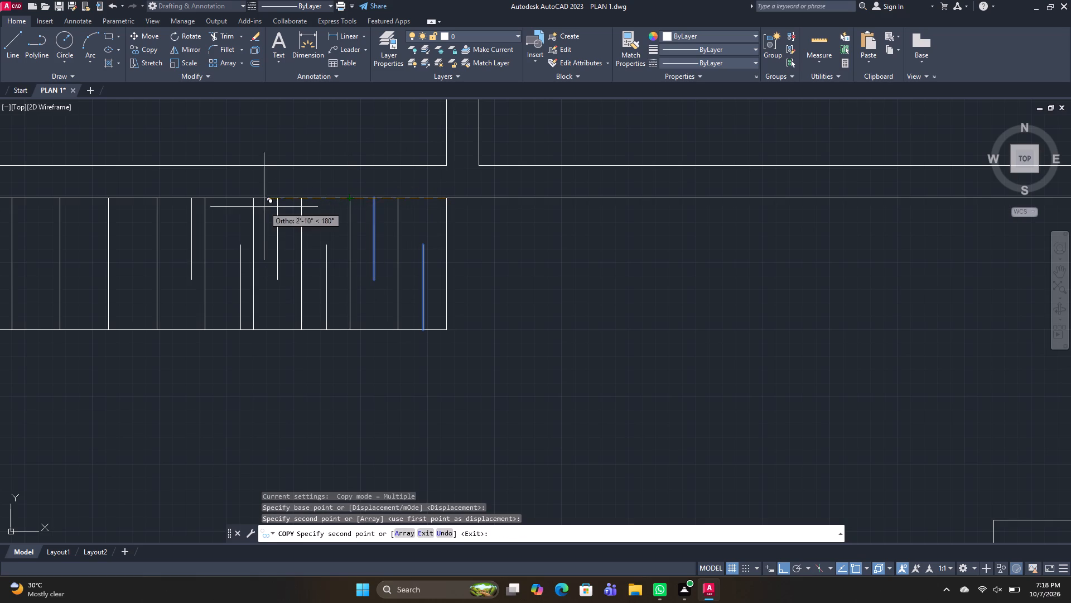
click(255, 197)
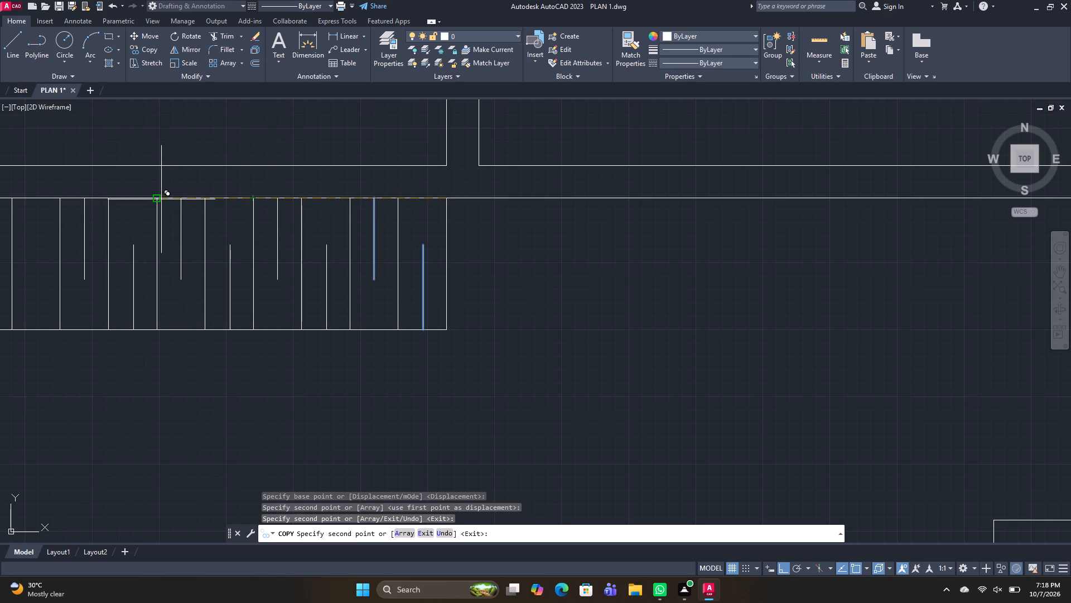
click(157, 200)
middle_drag(157, 201, 383, 231)
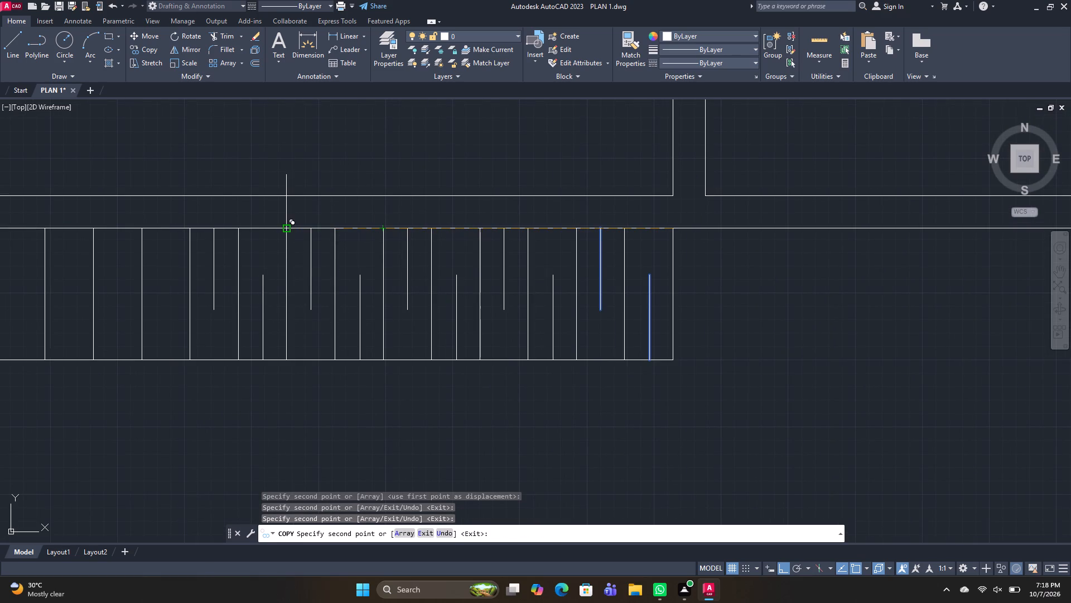
click(286, 231)
click(189, 229)
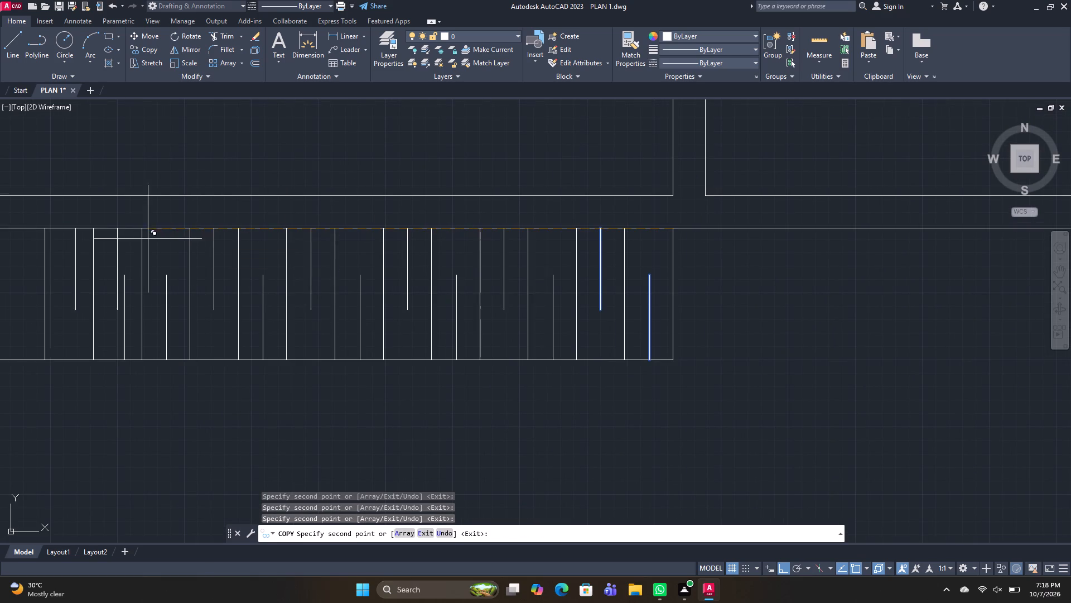
click(94, 228)
middle_drag(137, 231, 222, 236)
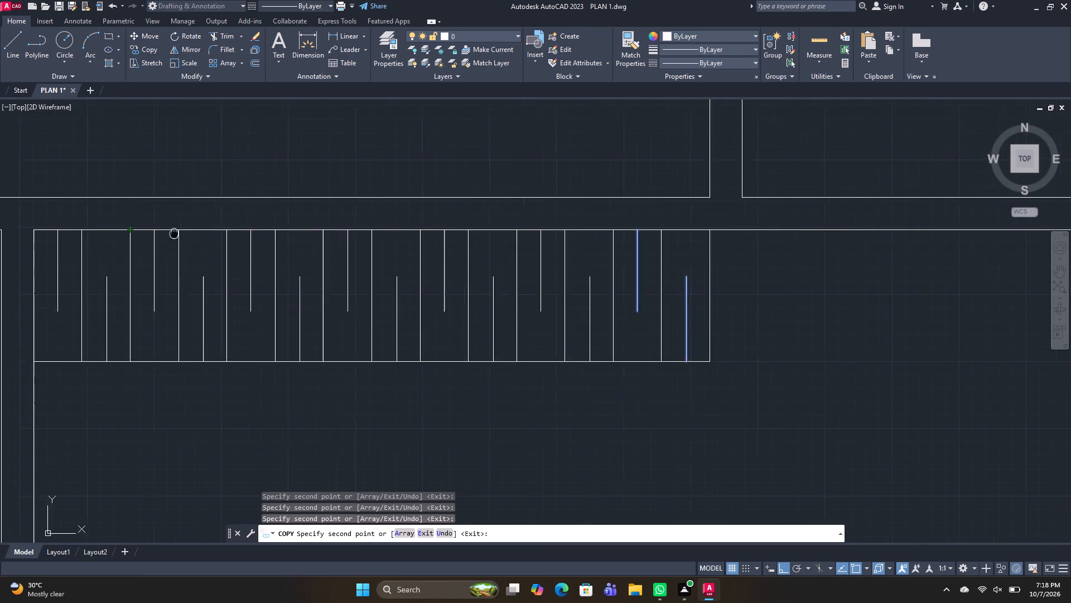
middle_drag(222, 236, 367, 234)
key(space)
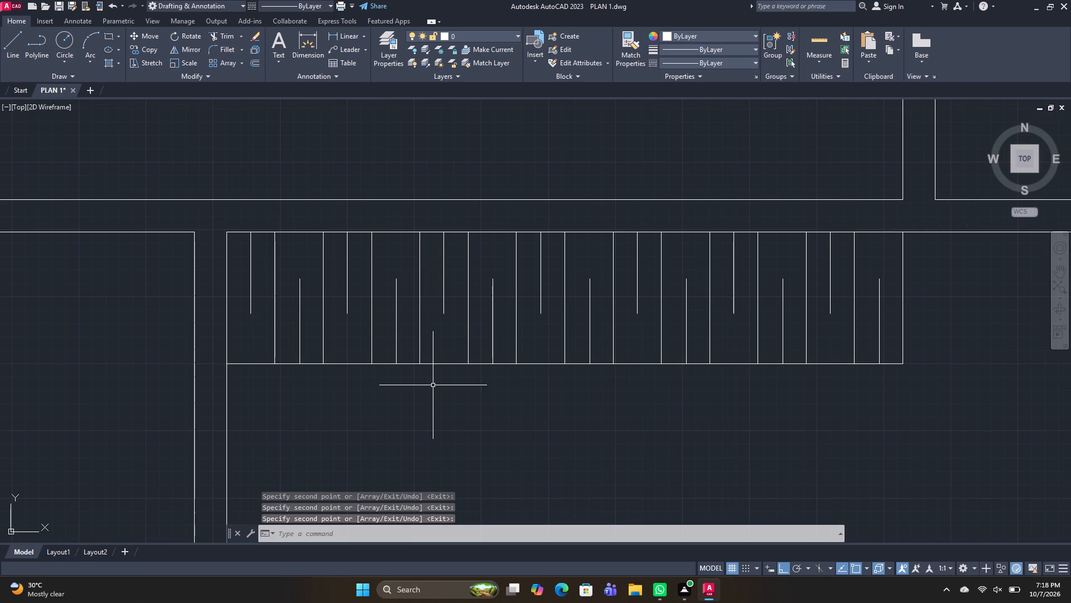
Offset the strip's south edge line a short distance south, using the Through option.
text(O)
key(space)
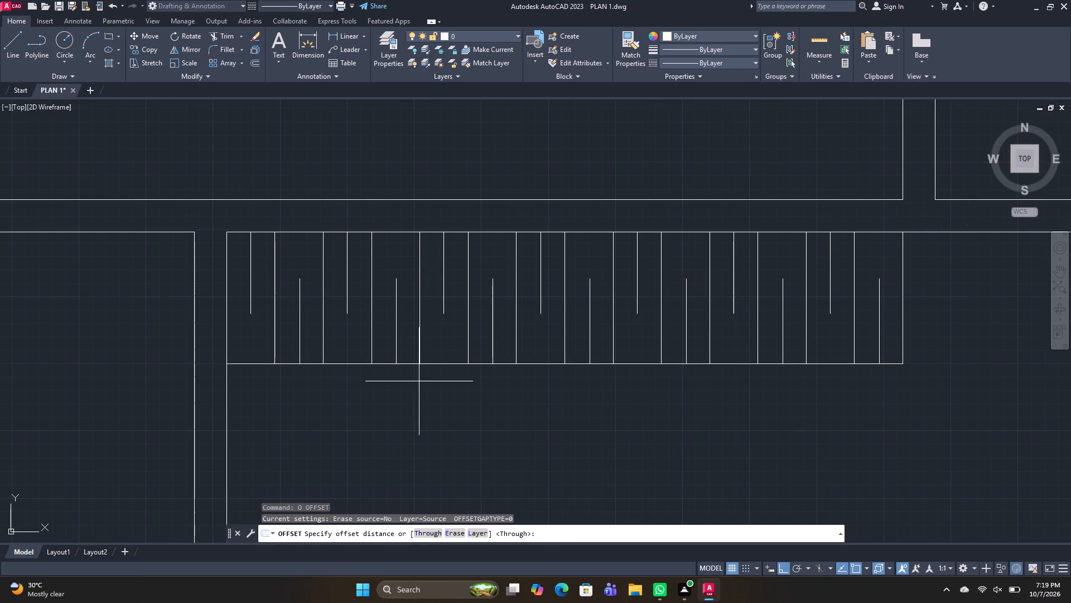
key(t)
key(space)
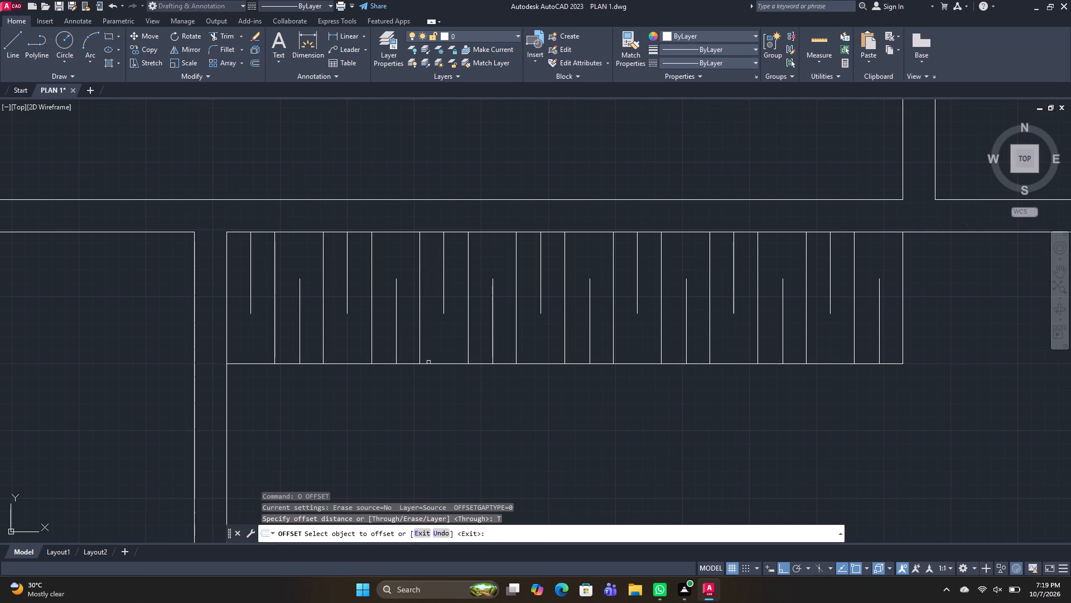
click(429, 363)
click(429, 371)
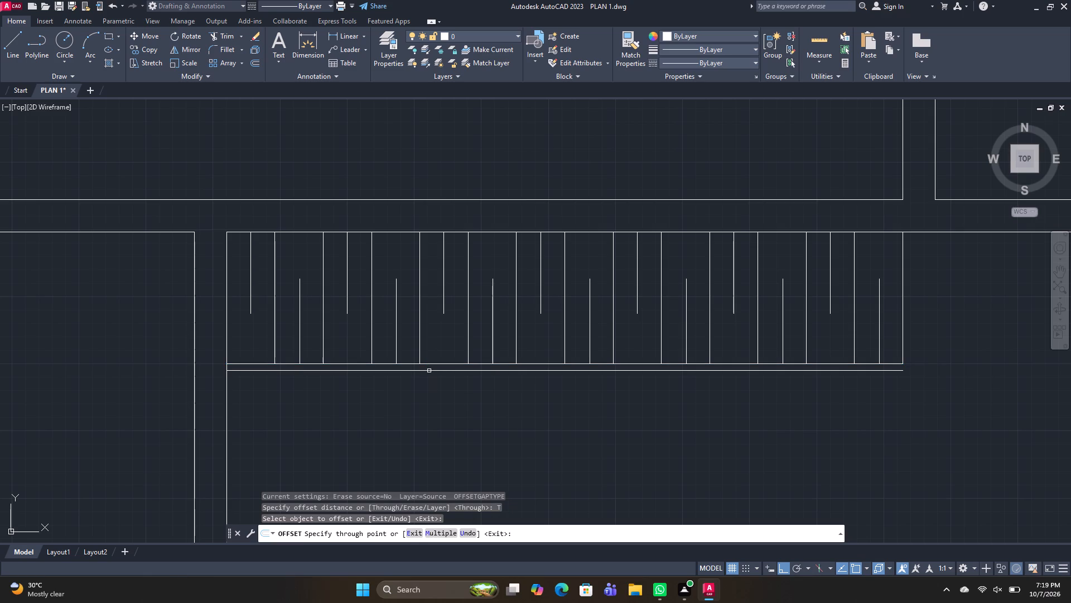
key(t)
key(Escape)
Extend the strip's east edge line down to the new offset line.
text(TR)
key(space)
shift+click(903, 357)
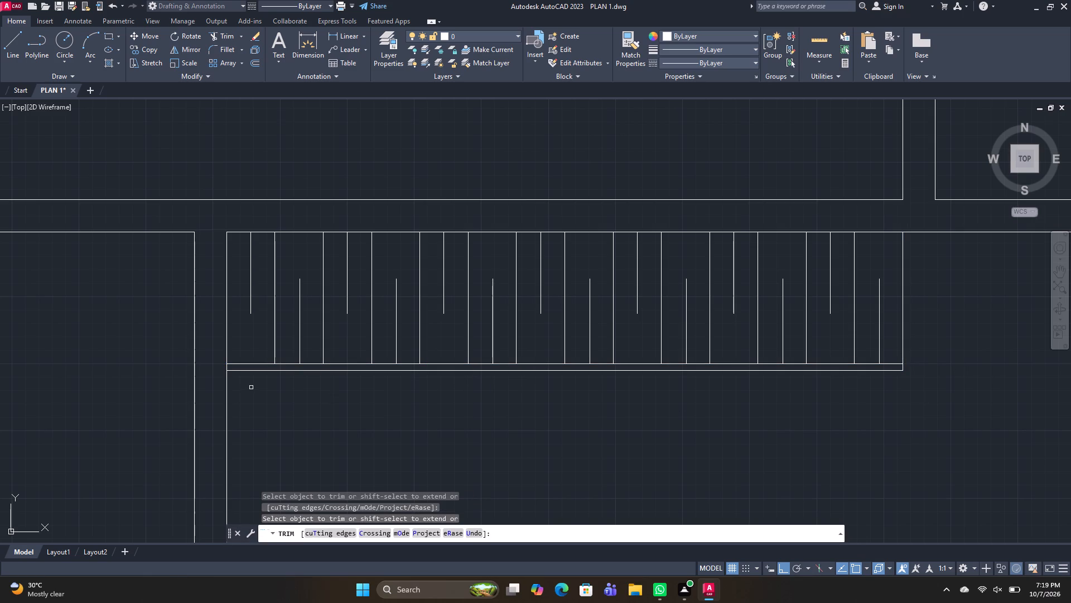
key(space)
Draw two wall-thick rectangles marking openings: one in the small west room's south wall, one in its east wall below the strip.
middle_drag(278, 404, 303, 287)
scroll(278, 402, down, 1)
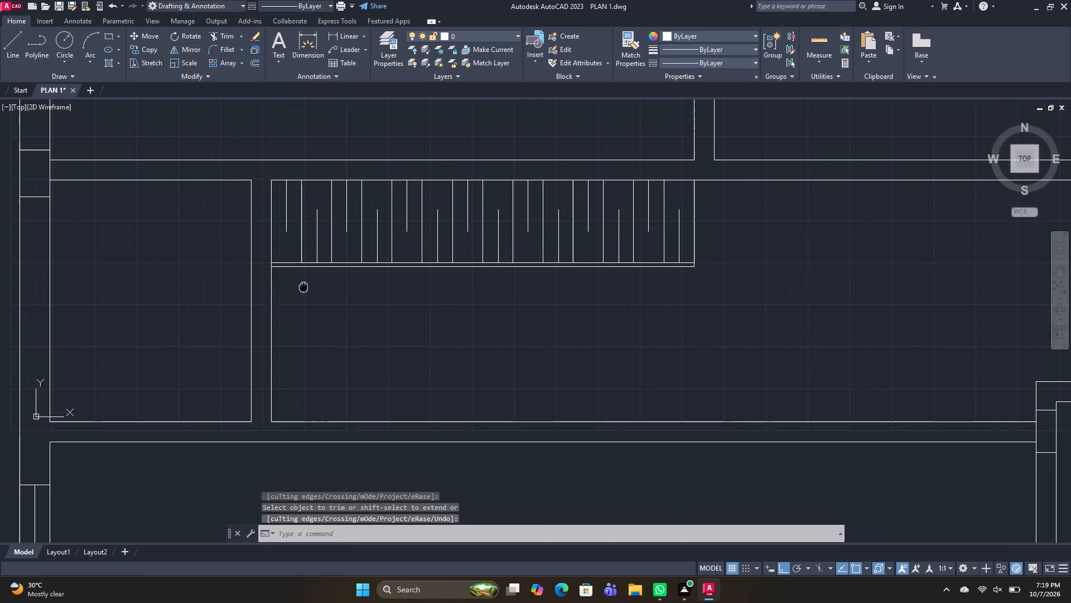
key(r)
text(EC)
key(space)
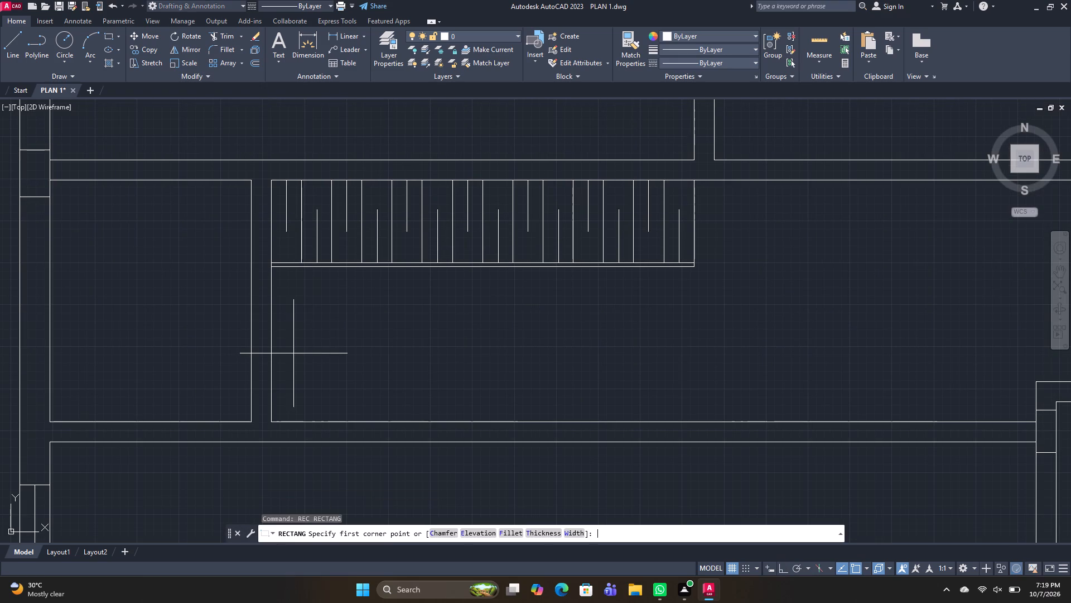
click(155, 423)
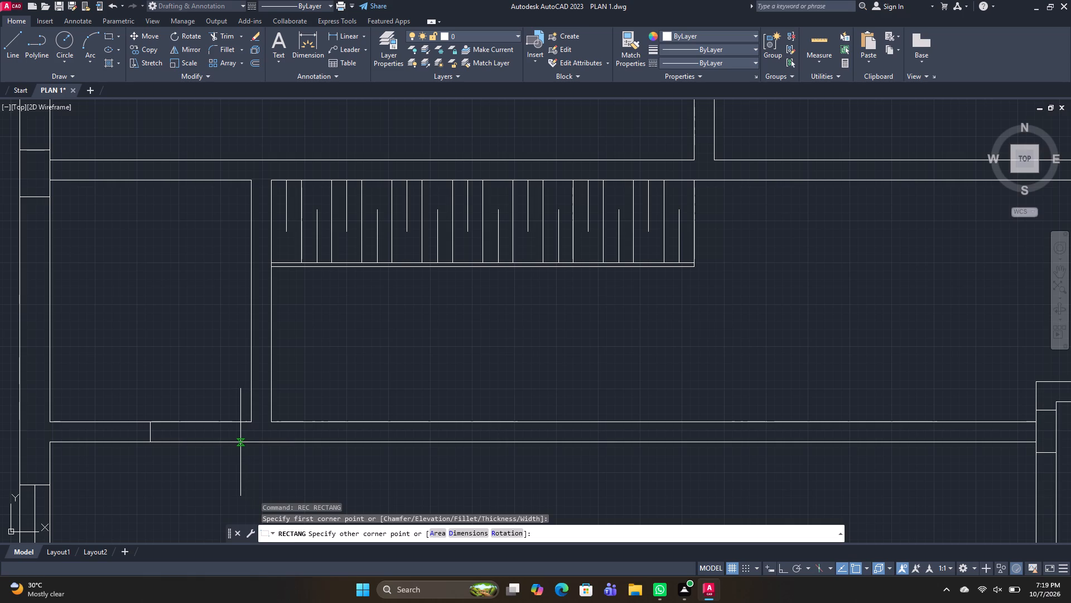
click(243, 441)
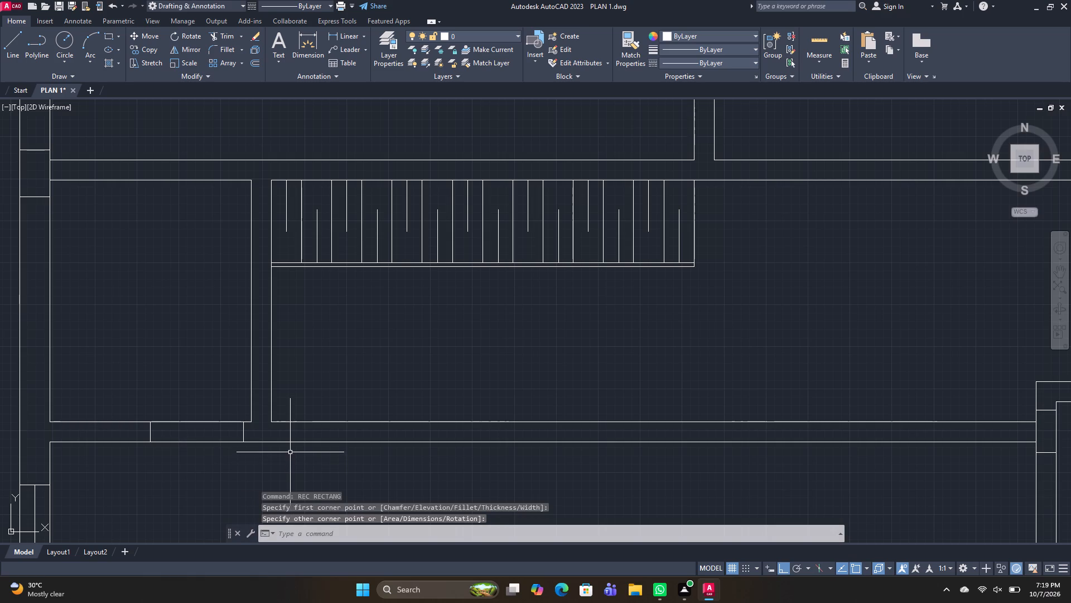
key(space)
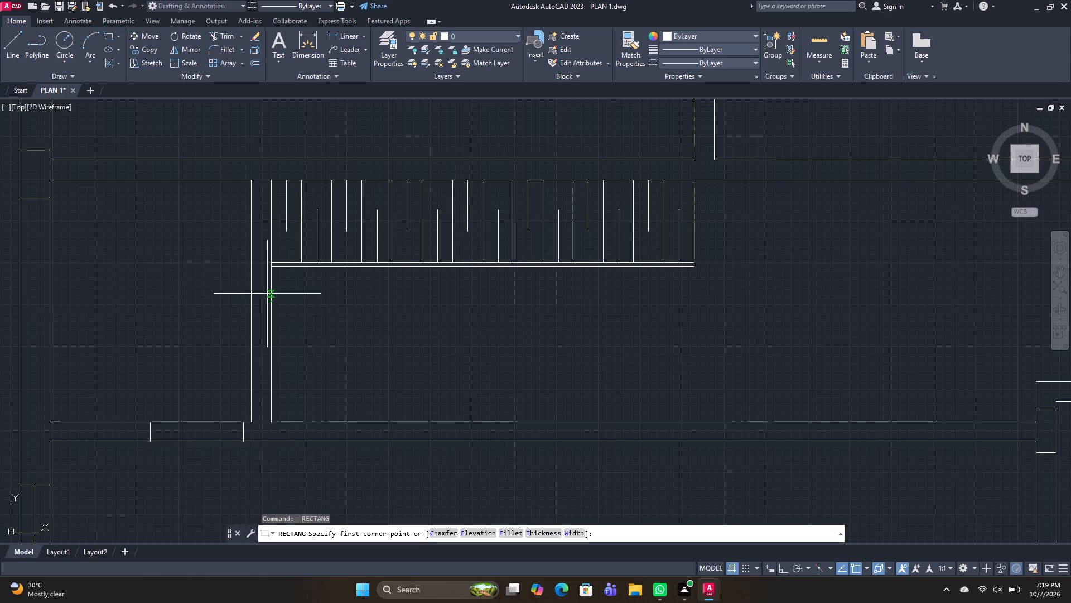
click(272, 281)
click(251, 362)
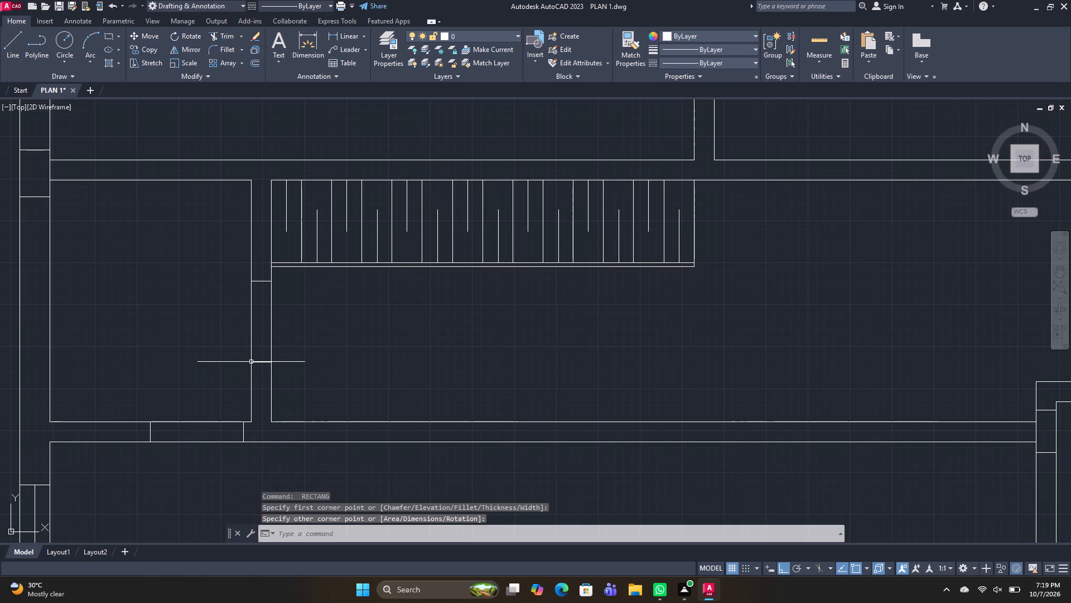
Trim the wall and rectangle lines between the jambs to open both gaps in the small west room's south and east walls.
text(TR)
key(space)
drag(216, 374, 210, 427)
drag(209, 432, 203, 379)
drag(229, 341, 312, 339)
key(space)
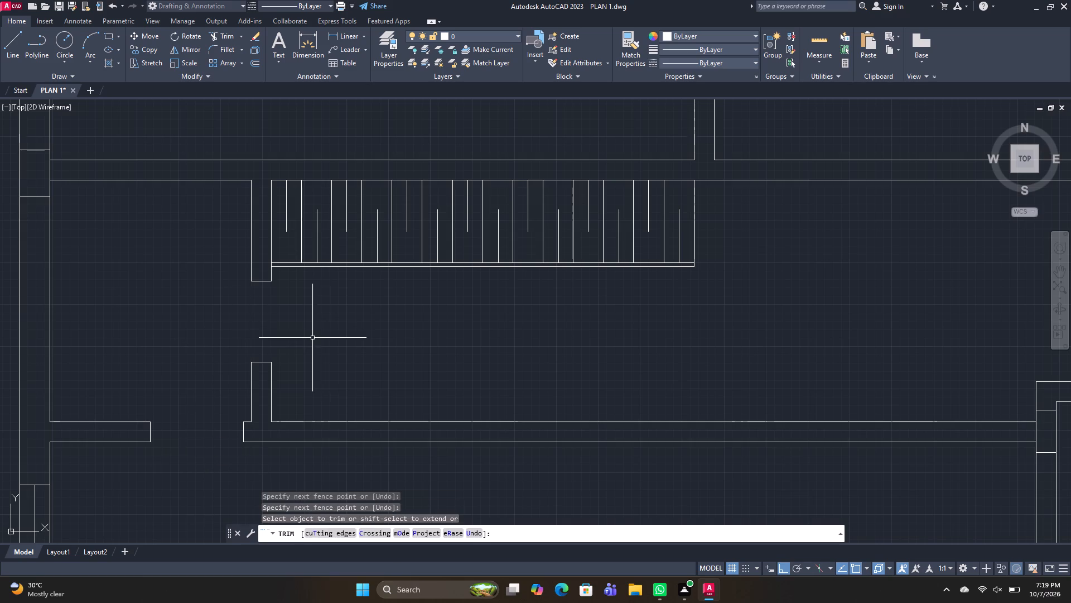
Draw a wall-thick rectangle in the middle room's north wall, running east from the partition just beyond the strip to about mid-span.
middle_click(379, 371)
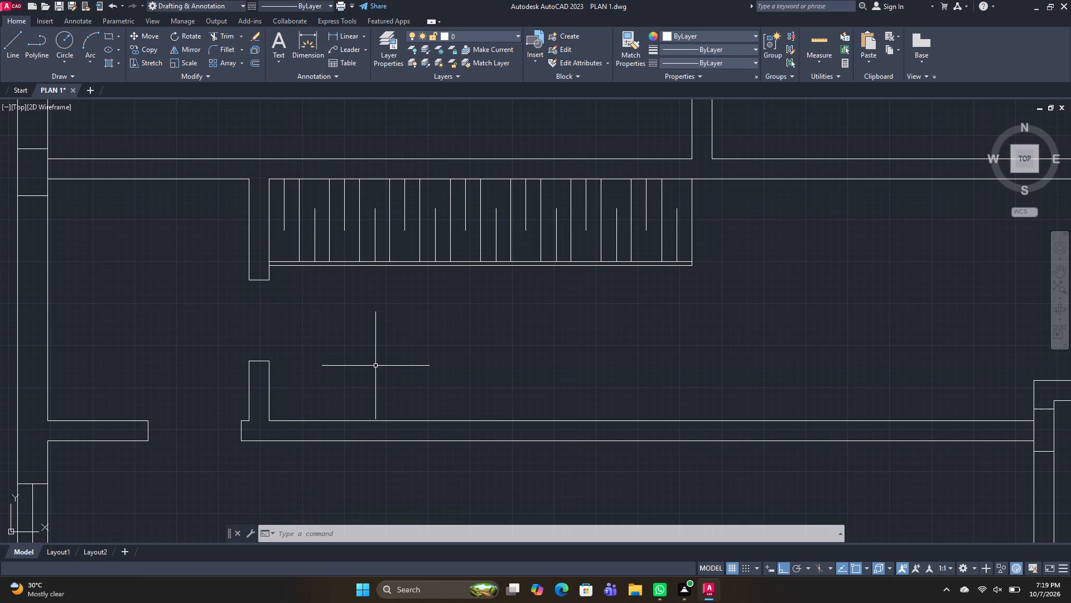
scroll(373, 358, down, 2)
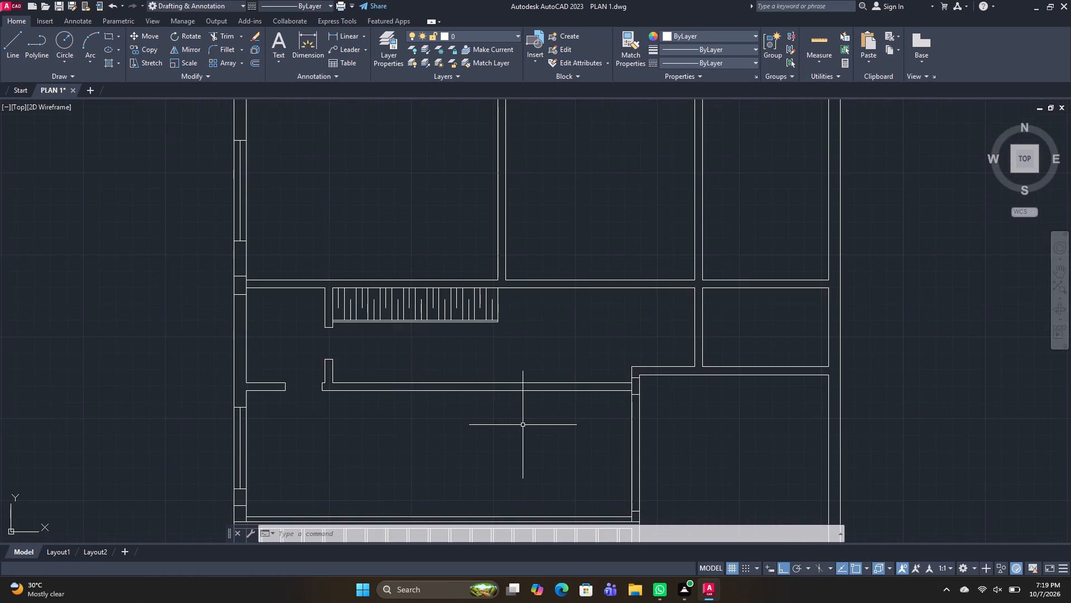
middle_drag(515, 412, 383, 352)
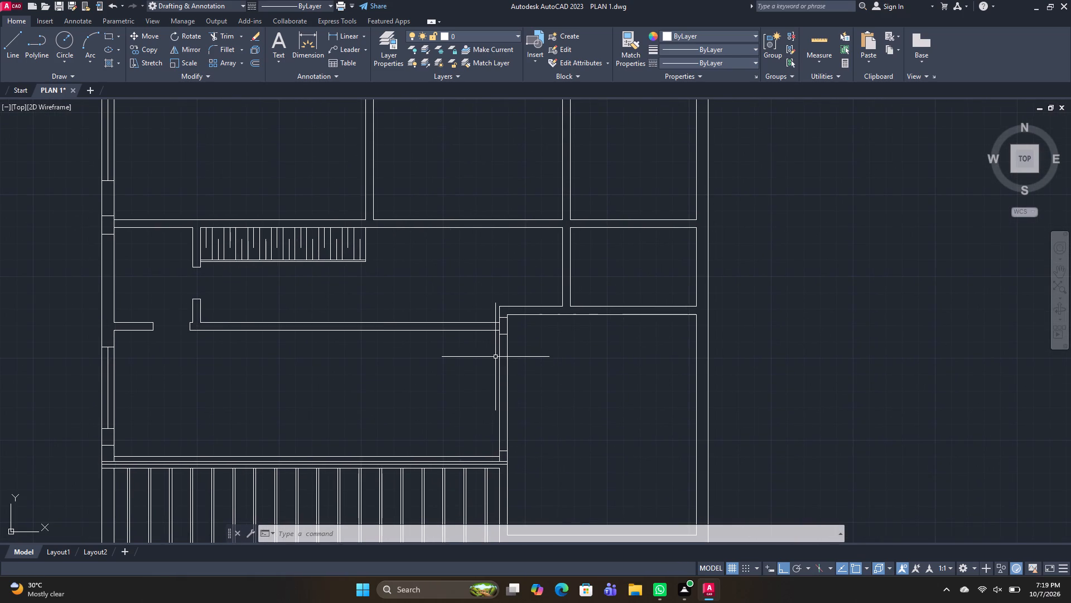
middle_drag(568, 376, 524, 371)
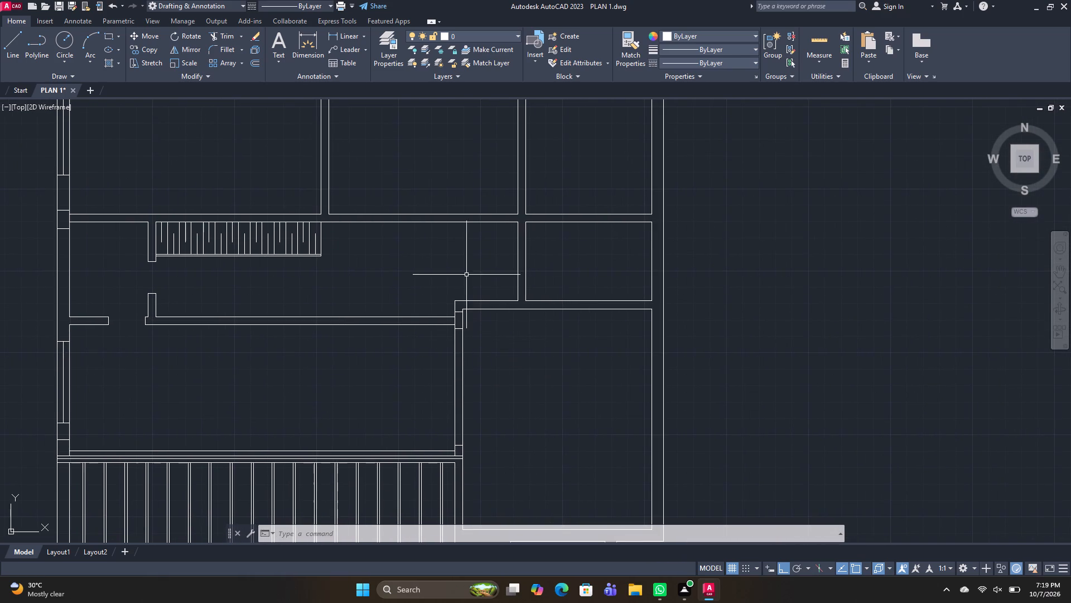
scroll(363, 237, up, 1)
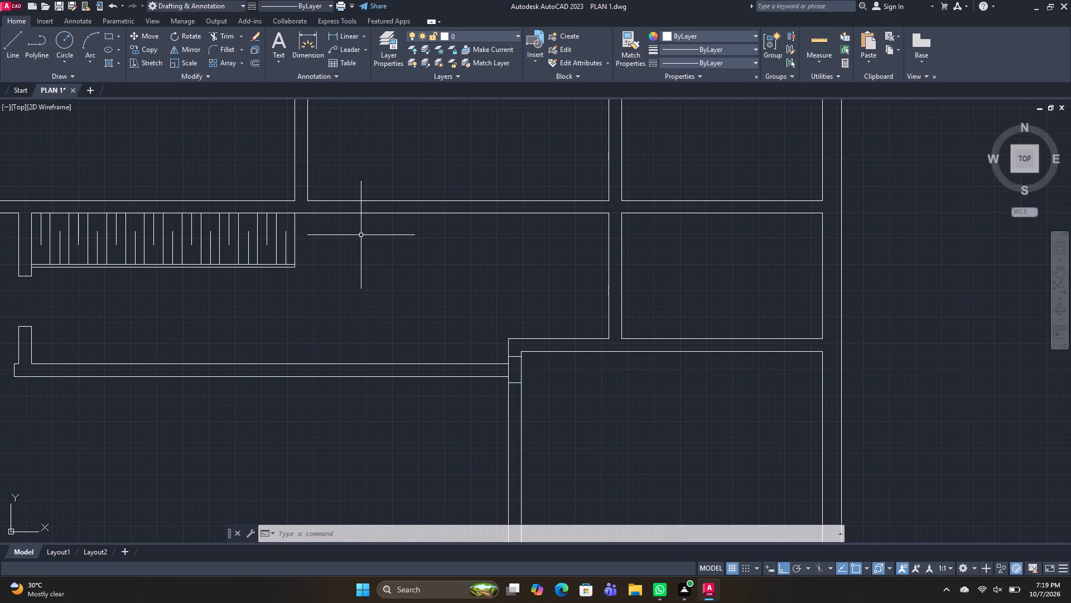
key(r)
text(EC)
key(space)
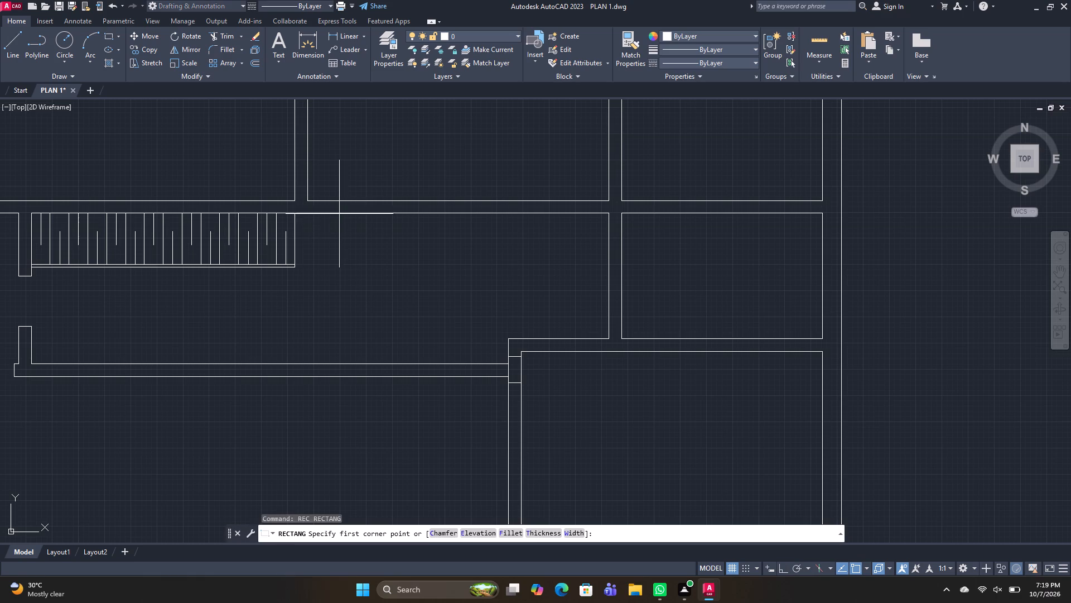
click(308, 204)
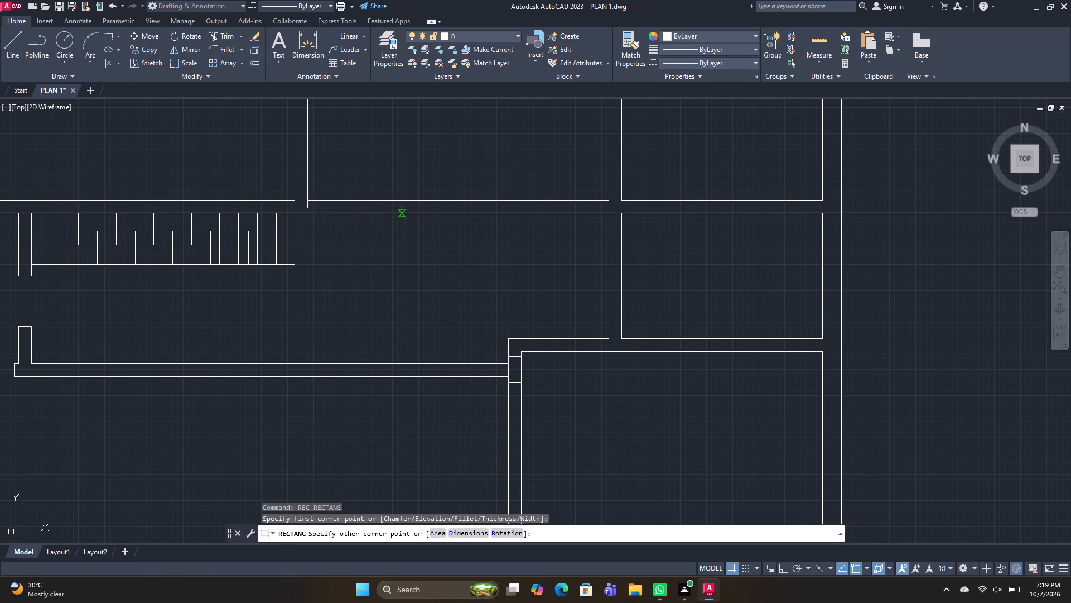
click(456, 213)
Draw a horizontal centre line through the new wall rectangle between the midpoints of its short ends.
text(L)
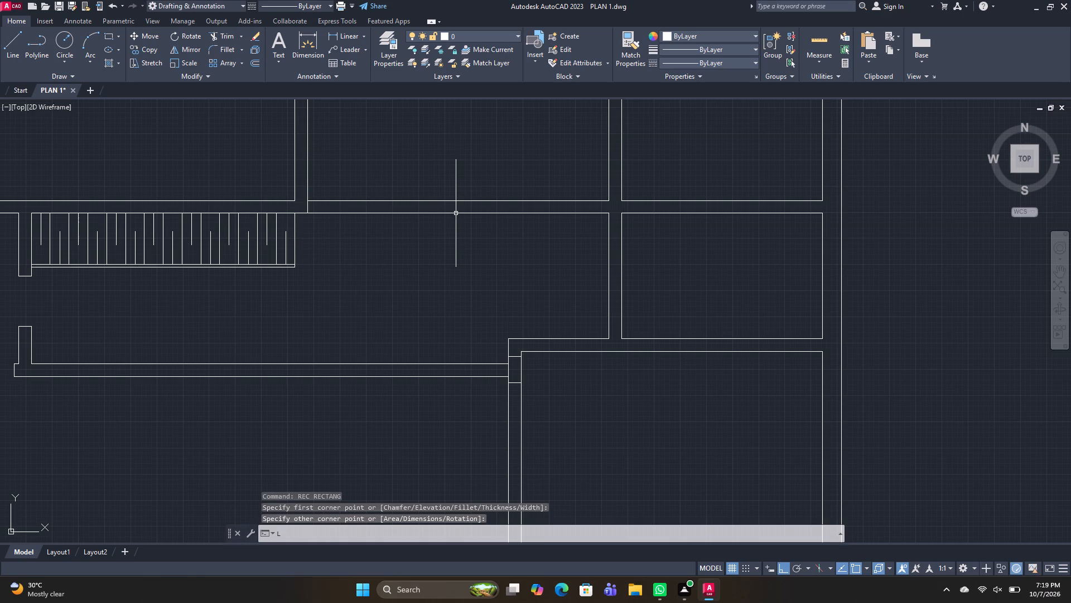
key(space)
scroll(340, 221, up, 2)
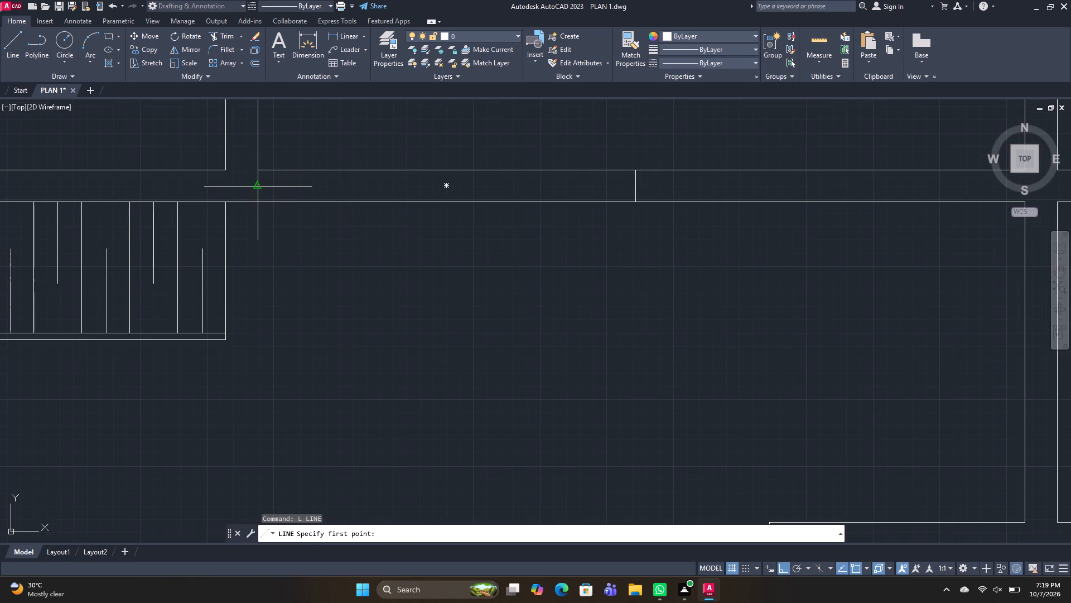
drag(259, 181, 264, 181)
click(639, 184)
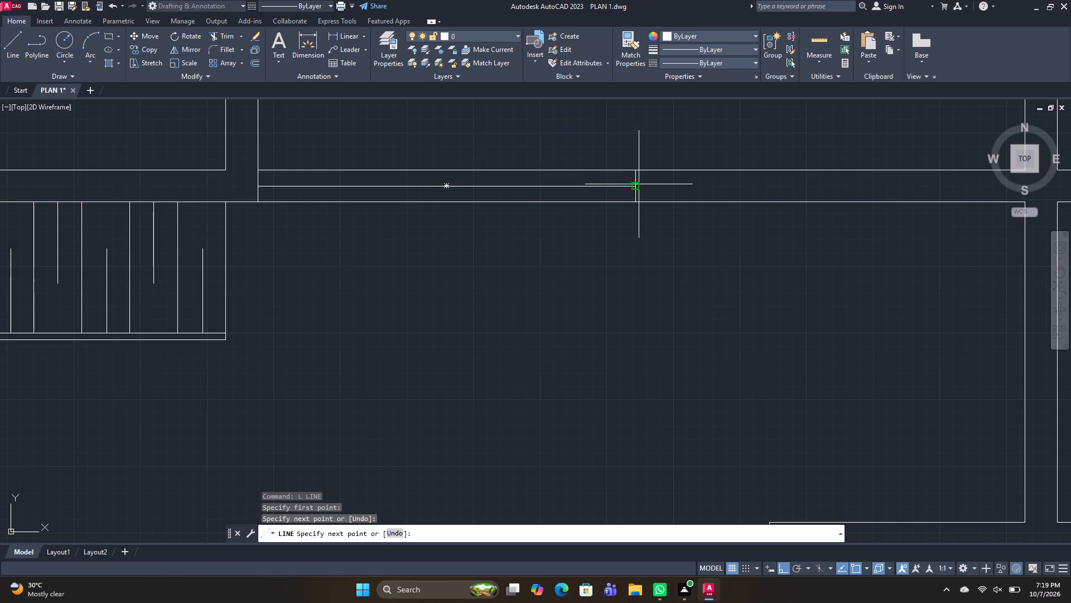
key(space)
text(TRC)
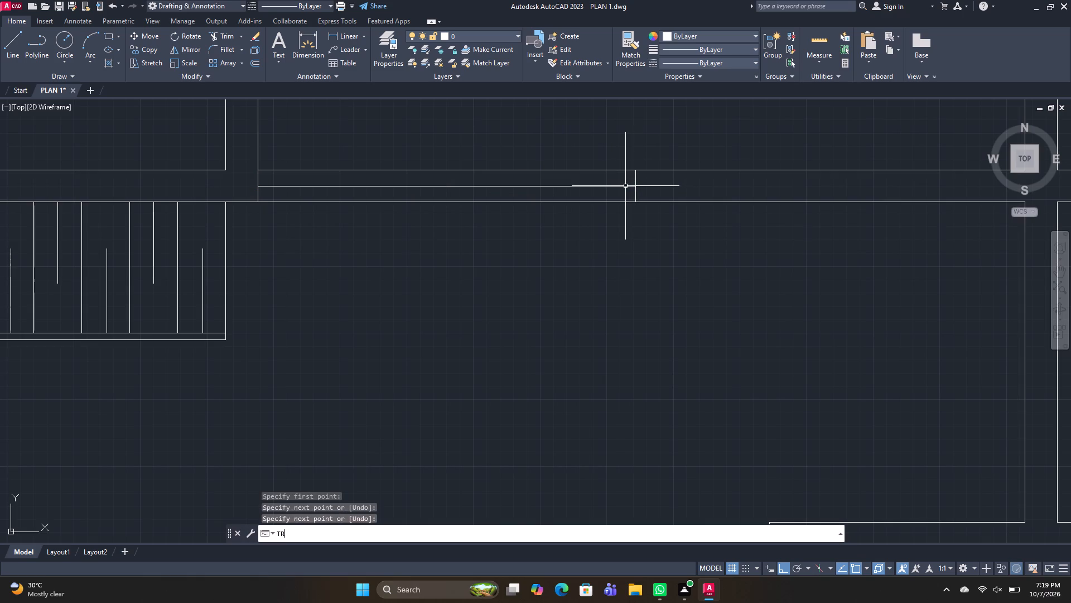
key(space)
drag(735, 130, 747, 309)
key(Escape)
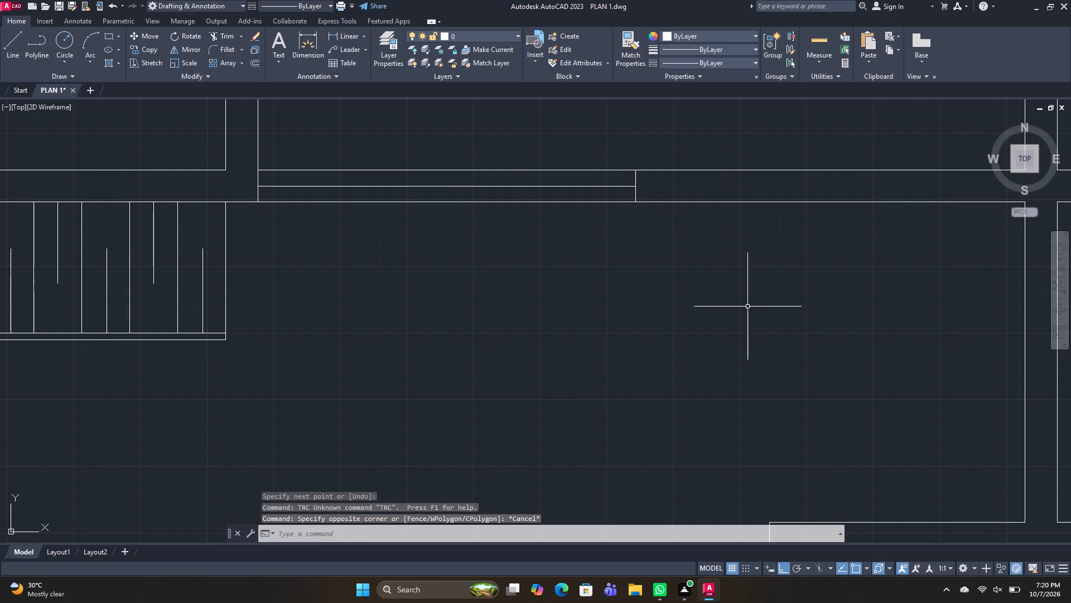
Trim away the wall lines east of the new rectangle and extend the adjoining north–south wall's west face across the resulting gap.
text(TR)
key(space)
drag(738, 114, 752, 342)
scroll(752, 339, down, 2)
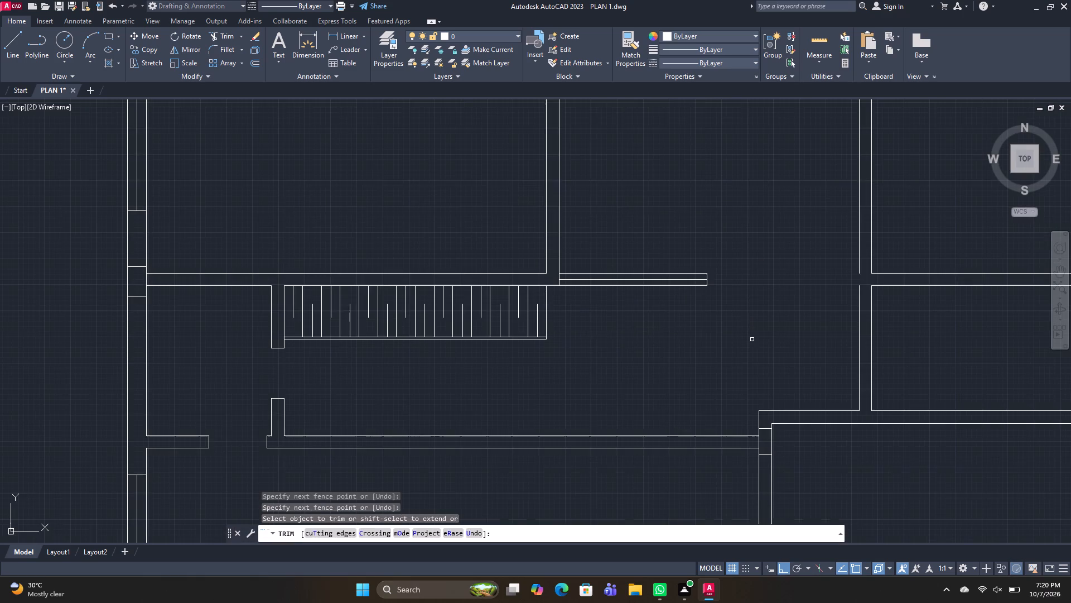
scroll(874, 271, up, 1)
shift+click(847, 262)
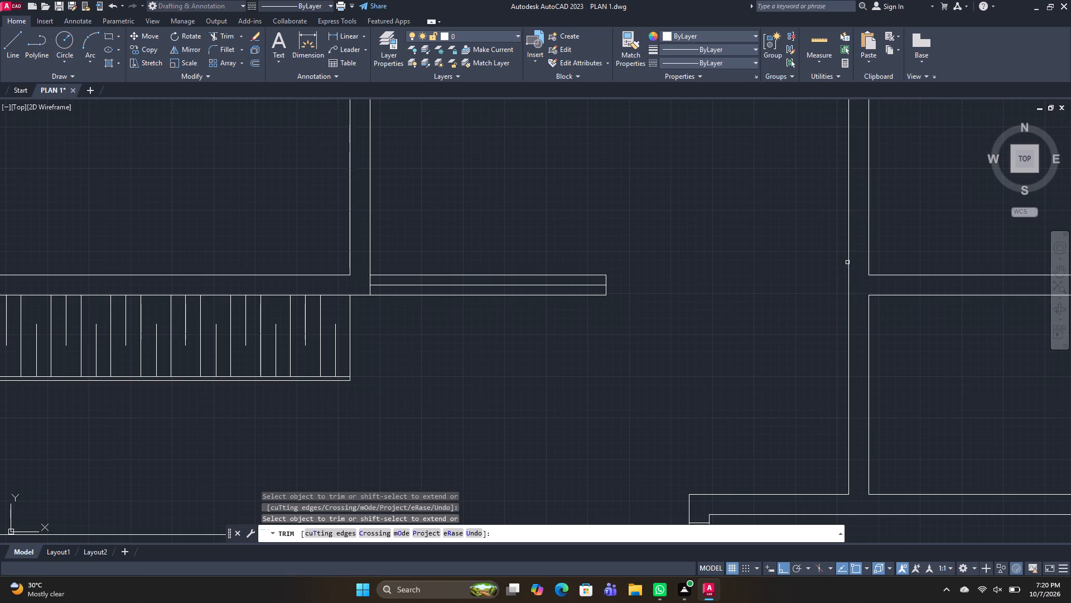
scroll(626, 343, down, 2)
middle_drag(652, 363, 634, 360)
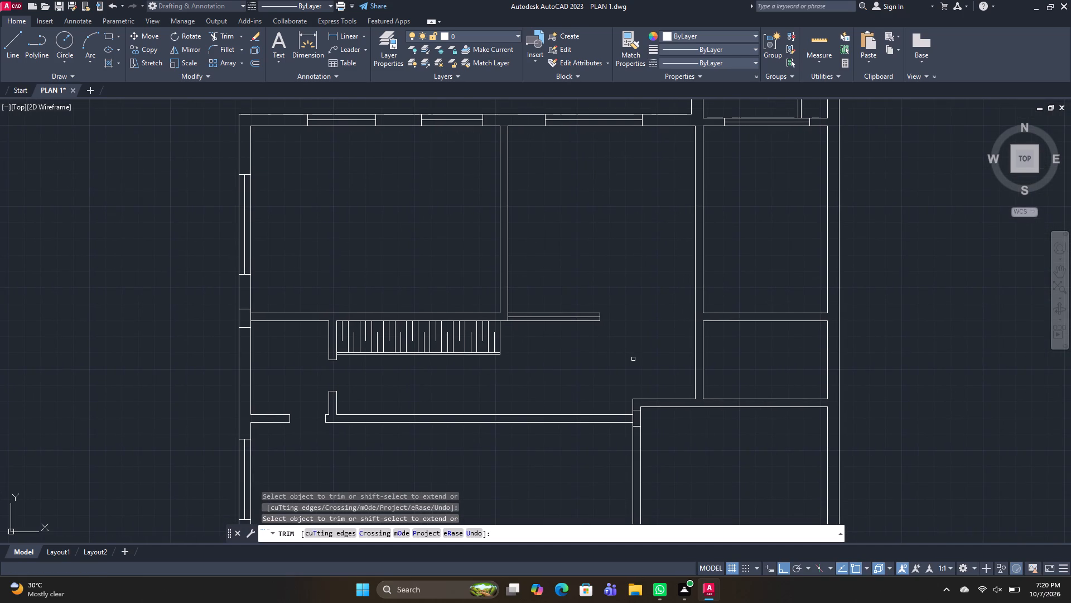
middle_drag(721, 415, 617, 363)
key(space)
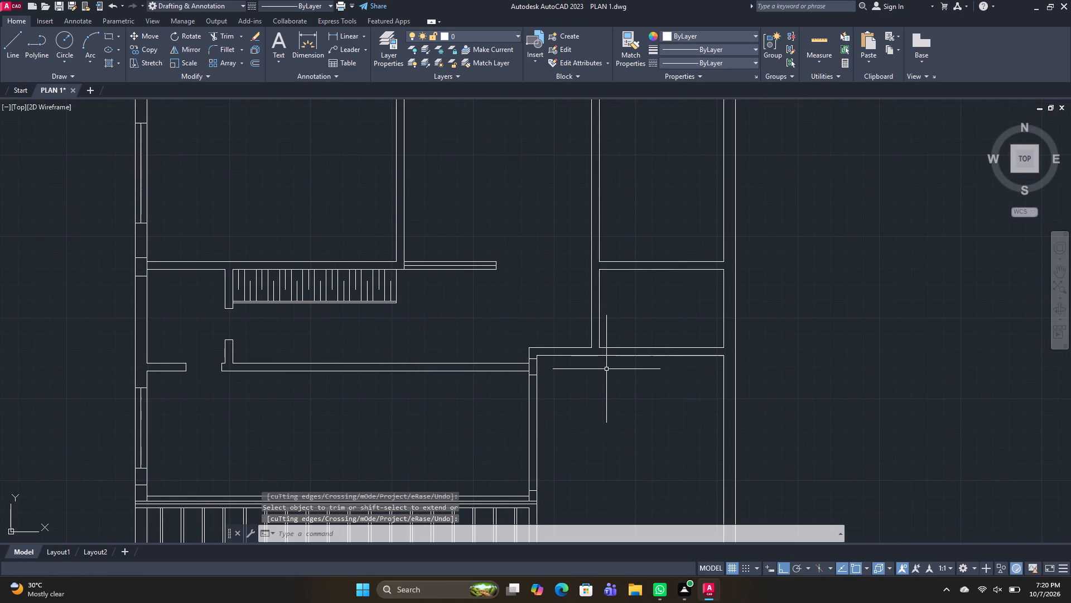
Draw a wall-thick rectangle in the southeast room's east wall, from near its south end to about a third below the north end.
key(r)
text(EC)
key(space)
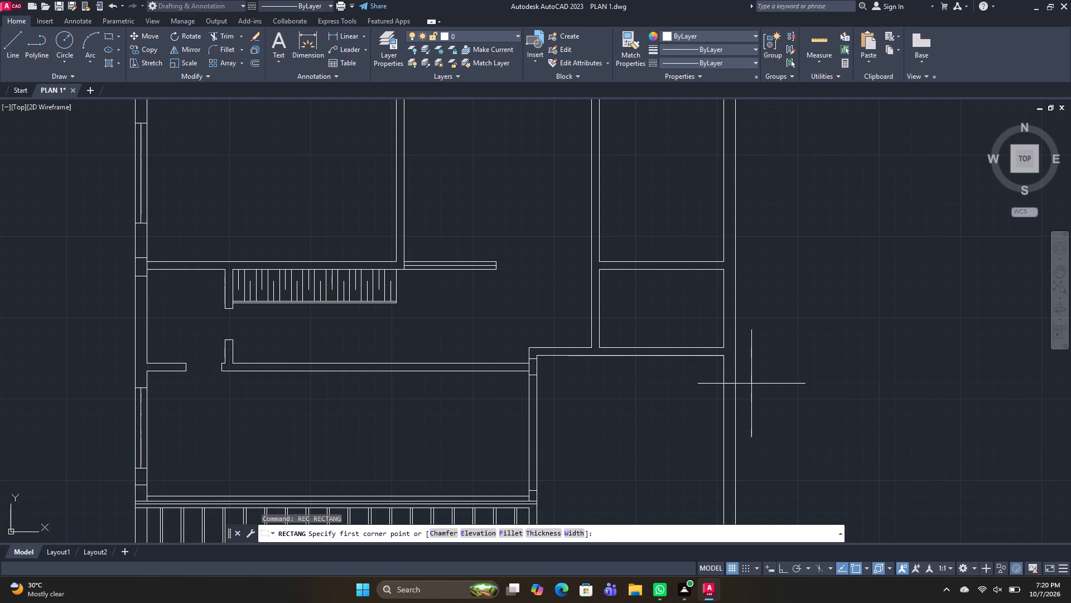
middle_drag(688, 430, 628, 330)
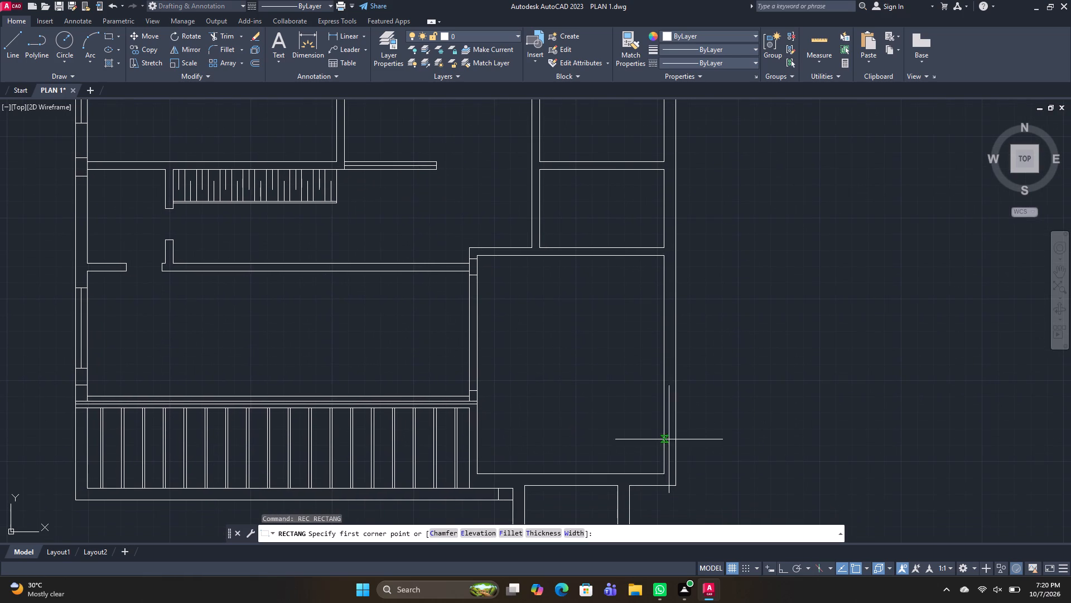
drag(676, 450, 672, 432)
click(665, 324)
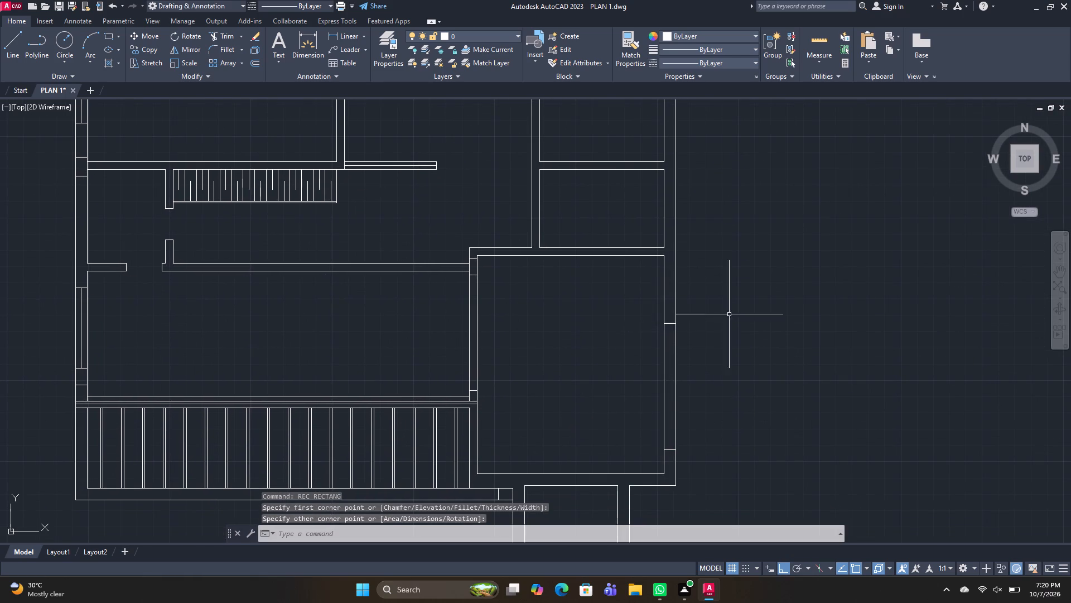
Draw wall-thick rectangles in the outer east wall alongside the small middle-east room and the taller room north of it.
middle_drag(747, 303, 704, 391)
scroll(747, 303, down, 1)
key(space)
scroll(658, 339, up, 2)
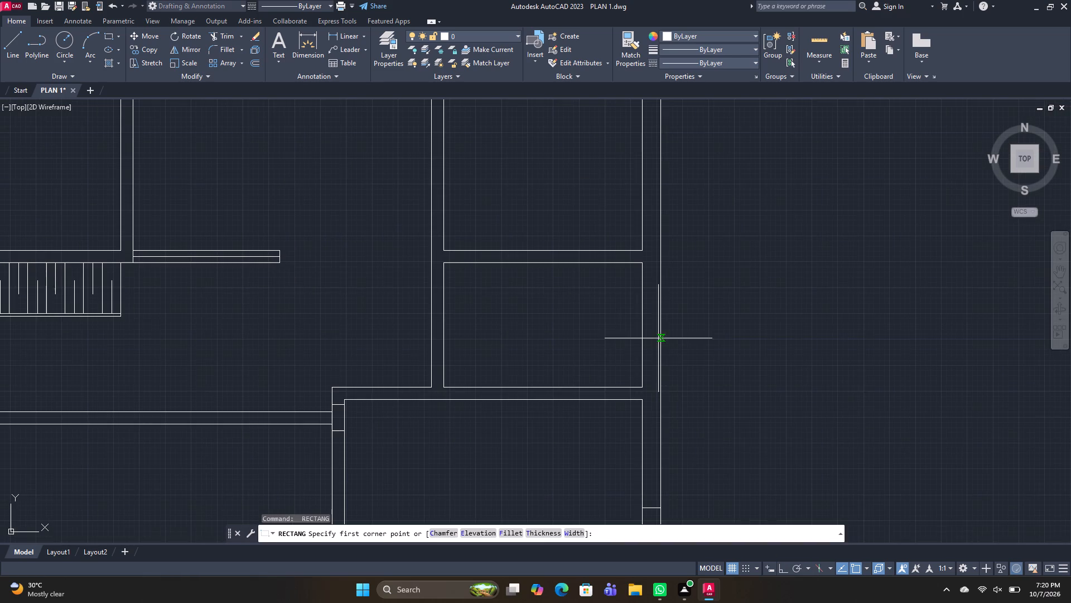
drag(660, 372, 660, 365)
click(644, 295)
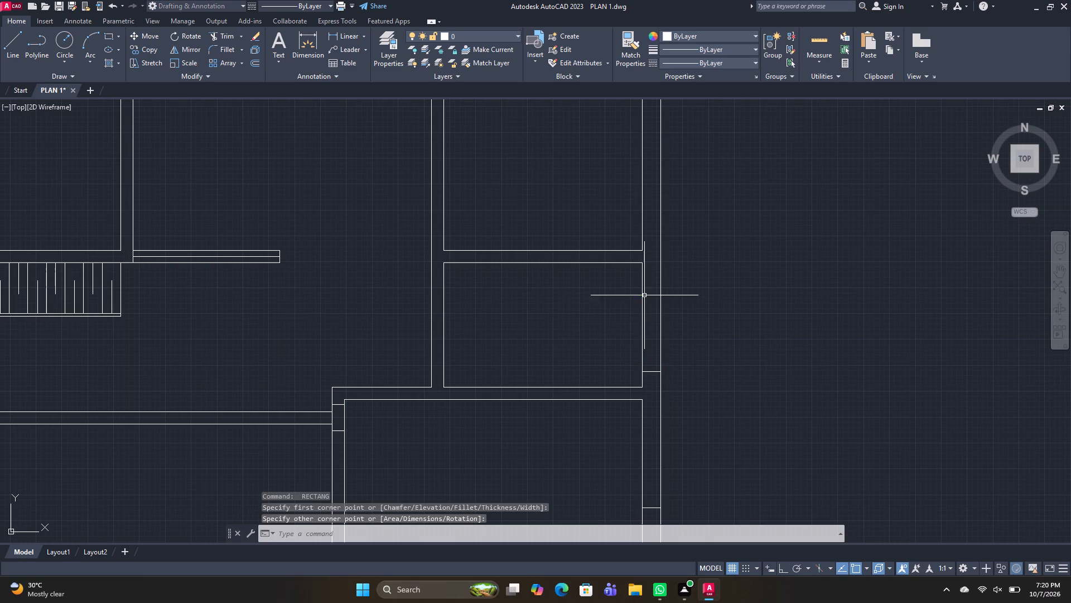
key(space)
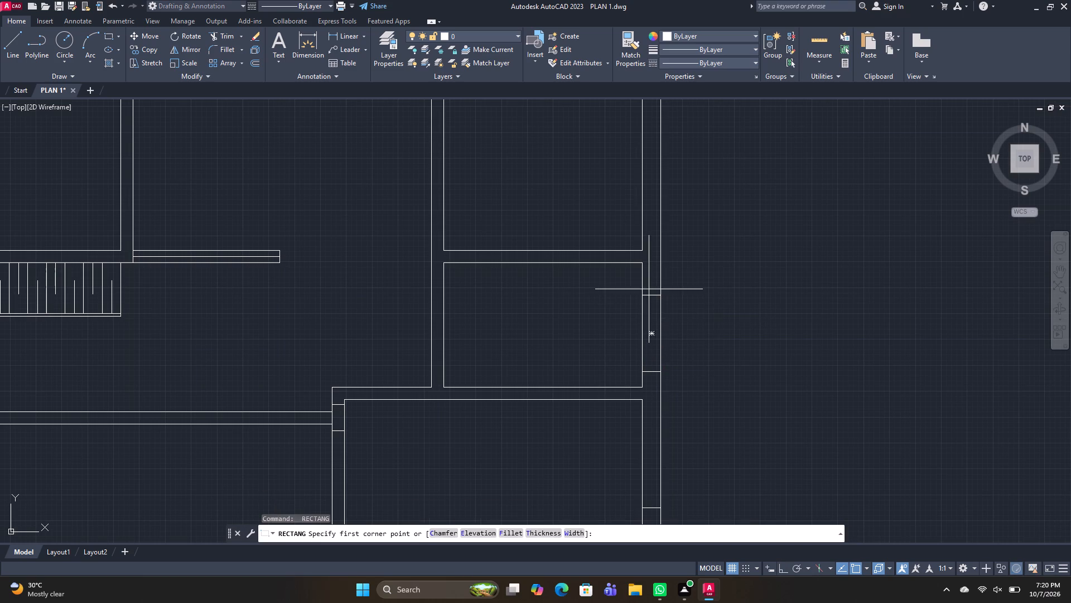
middle_drag(645, 295, 601, 390)
click(616, 272)
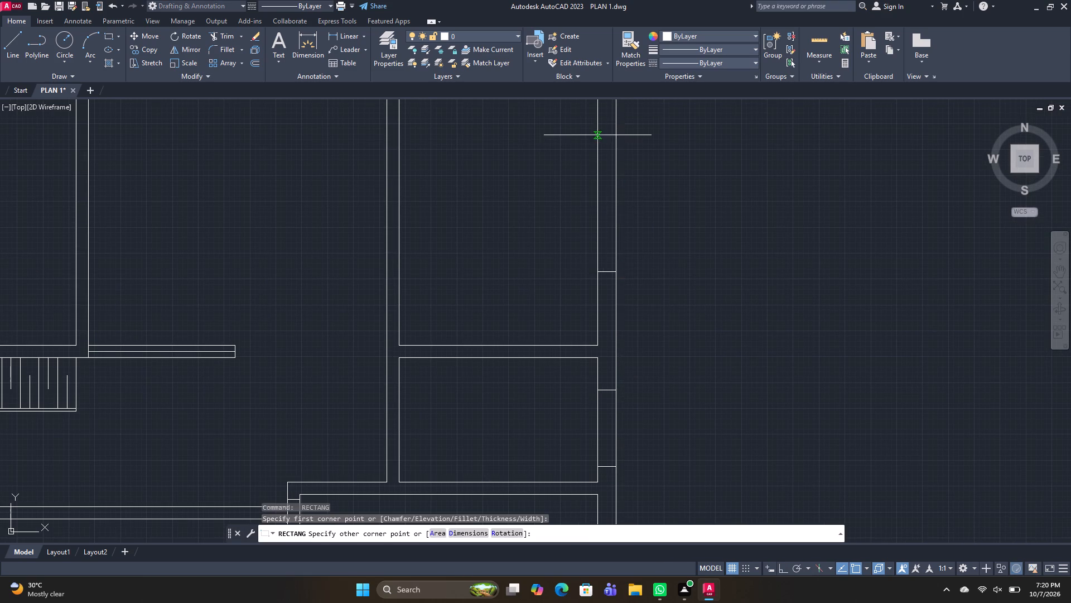
click(599, 100)
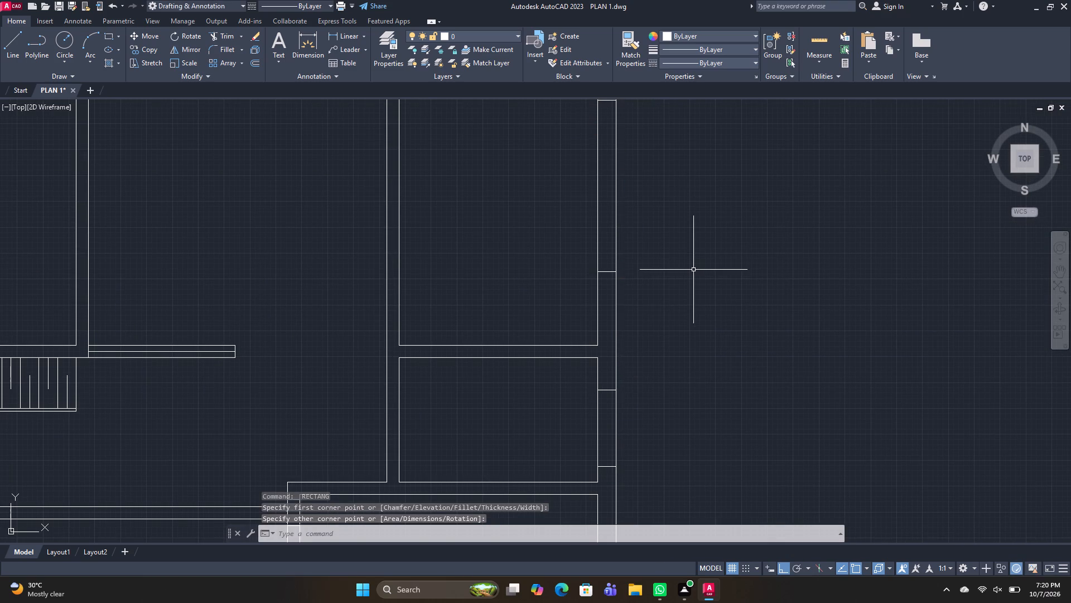
Draw vertical centre lines through the two northern east-wall rectangles, between the midpoints of their short ends.
middle_drag(691, 267, 682, 340)
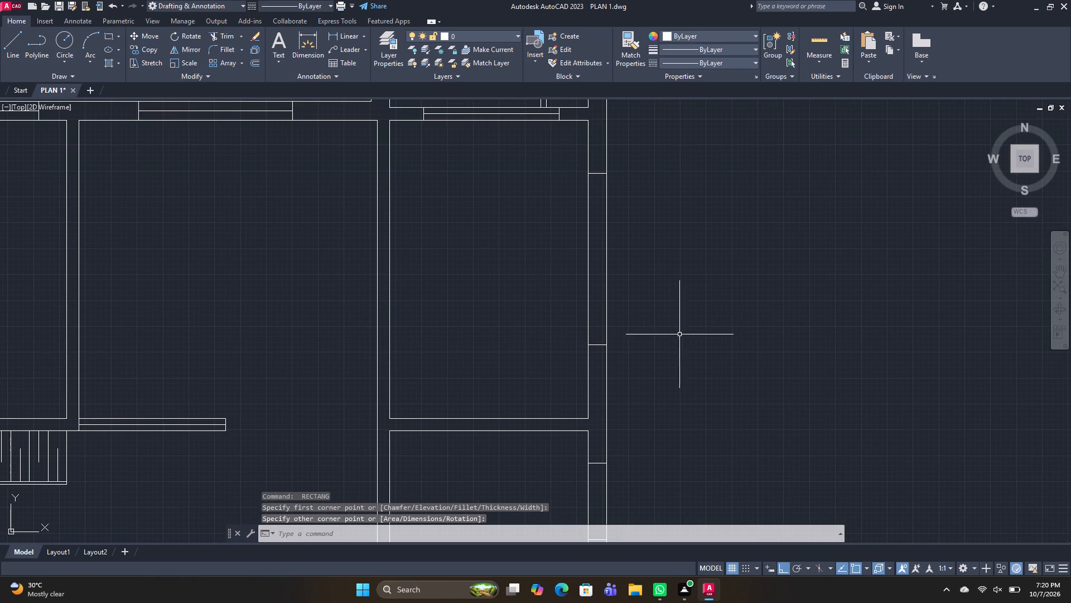
text(L)
key(space)
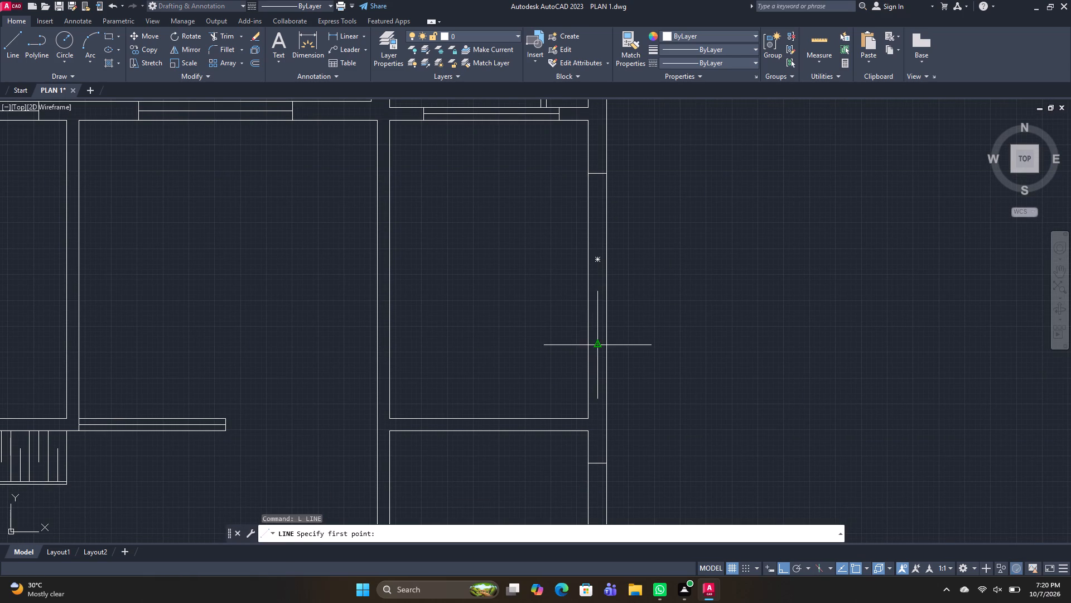
click(596, 343)
drag(595, 173, 595, 179)
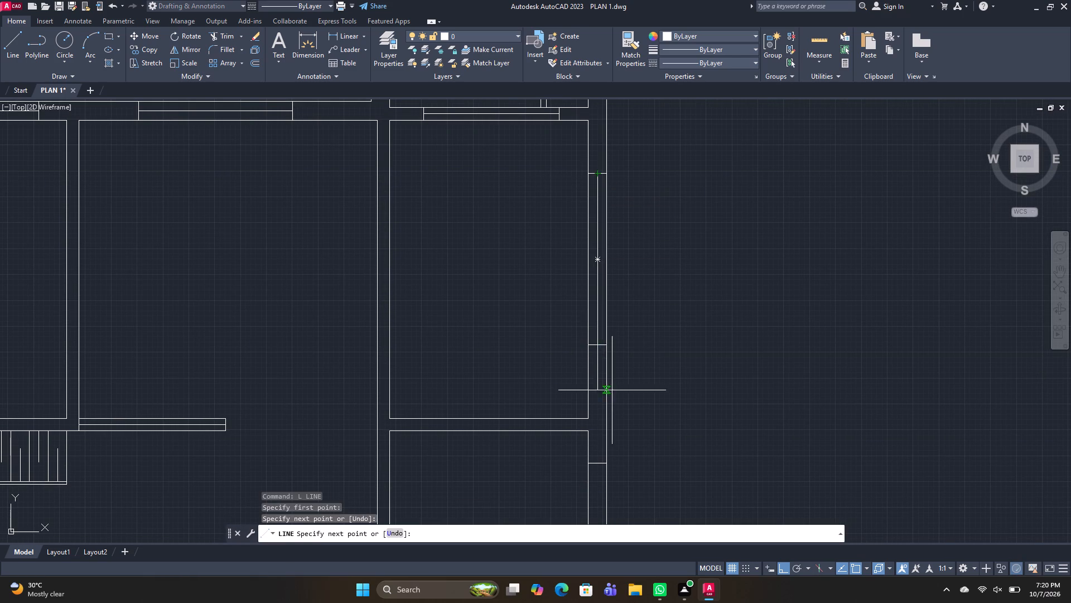
key(space)
key(space)
click(600, 464)
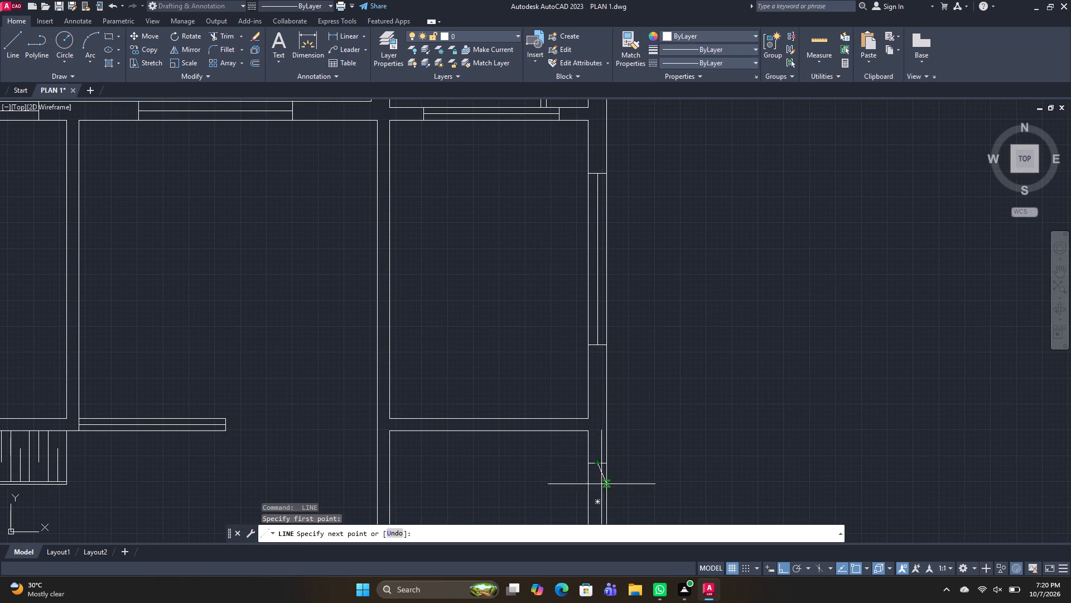
middle_drag(605, 510, 592, 343)
click(583, 373)
key(space)
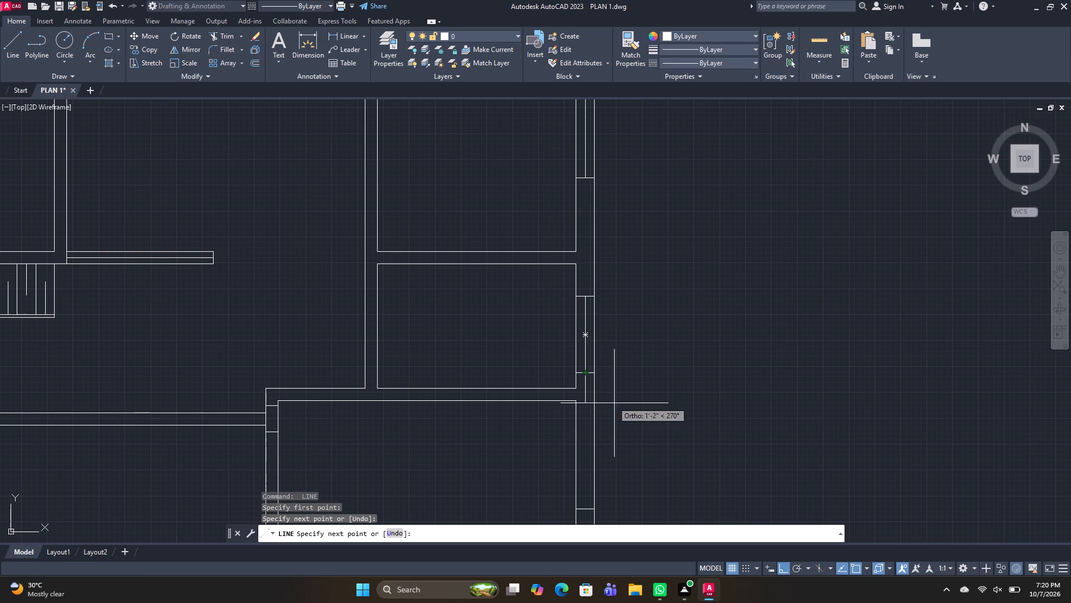
Draw a vertical centre line through the southeast room's east-wall rectangle between the midpoints of its short ends.
key(space)
click(587, 510)
middle_drag(585, 439, 572, 264)
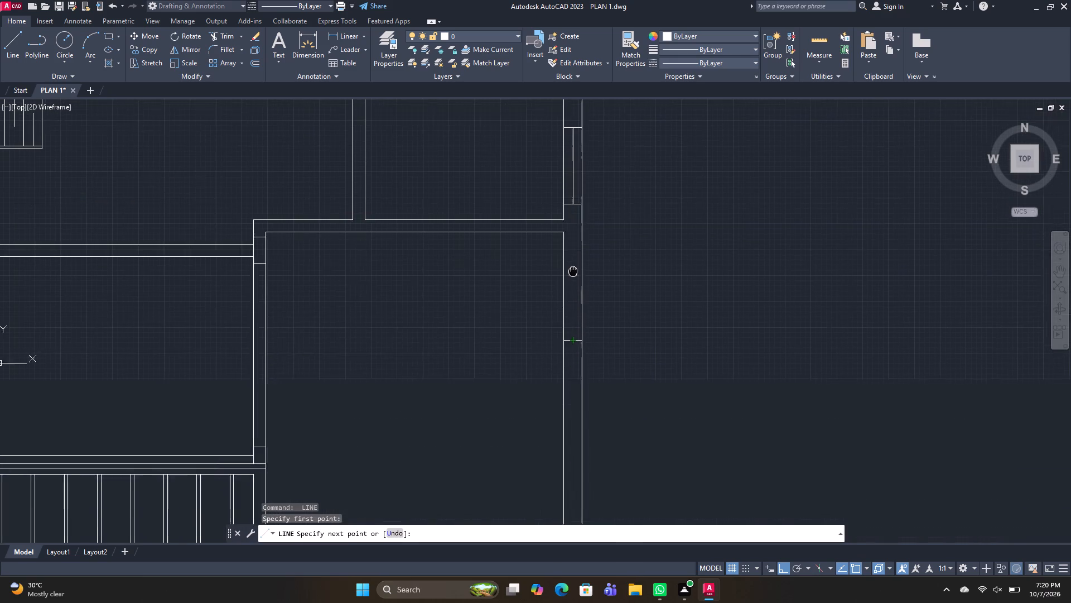
middle_drag(572, 264, 572, 260)
middle_drag(579, 407, 562, 291)
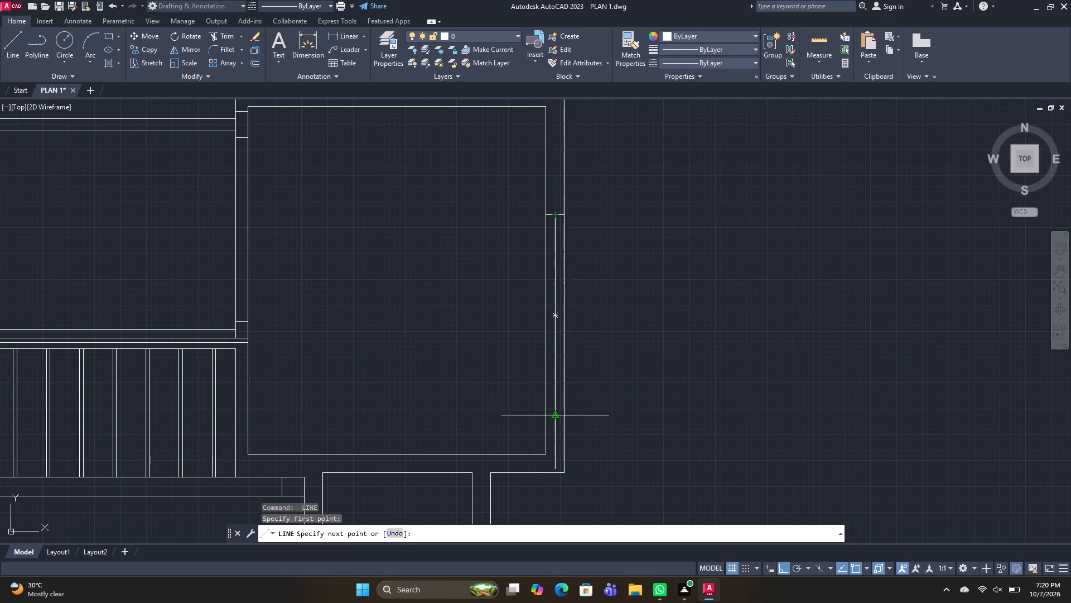
click(554, 417)
key(space)
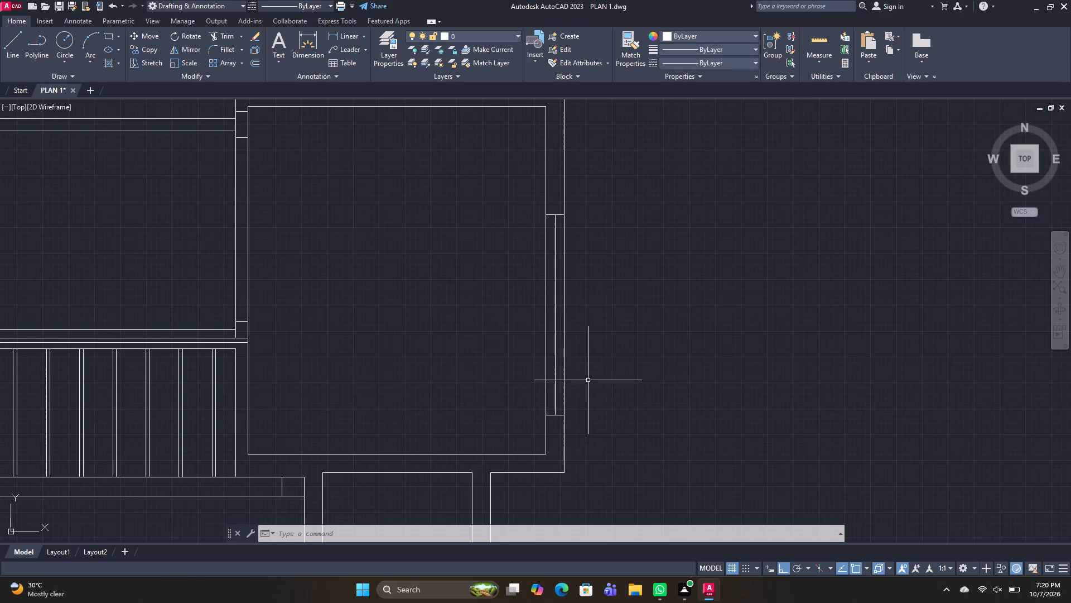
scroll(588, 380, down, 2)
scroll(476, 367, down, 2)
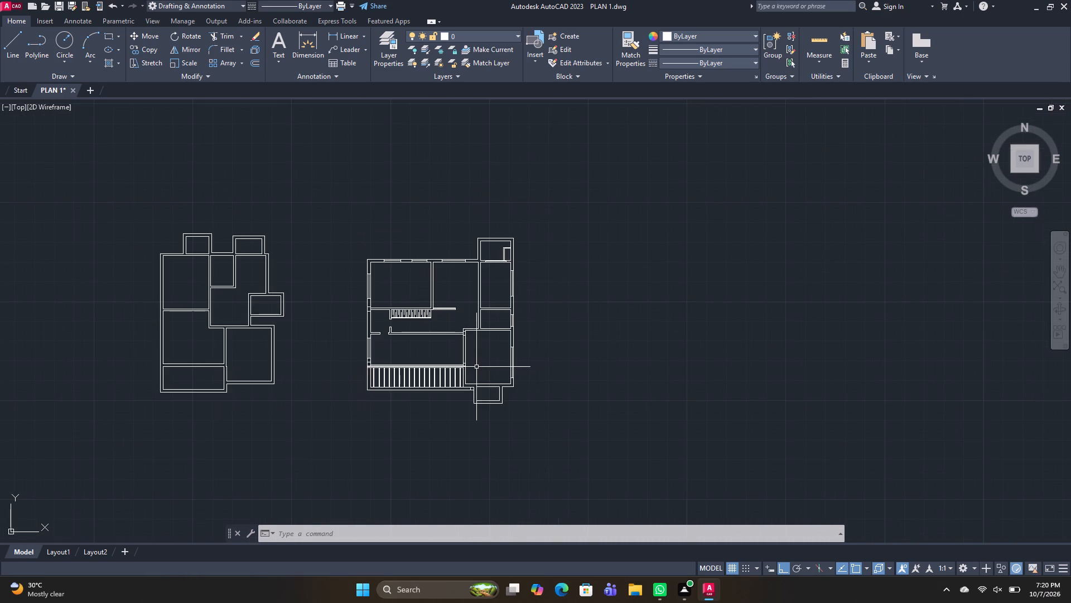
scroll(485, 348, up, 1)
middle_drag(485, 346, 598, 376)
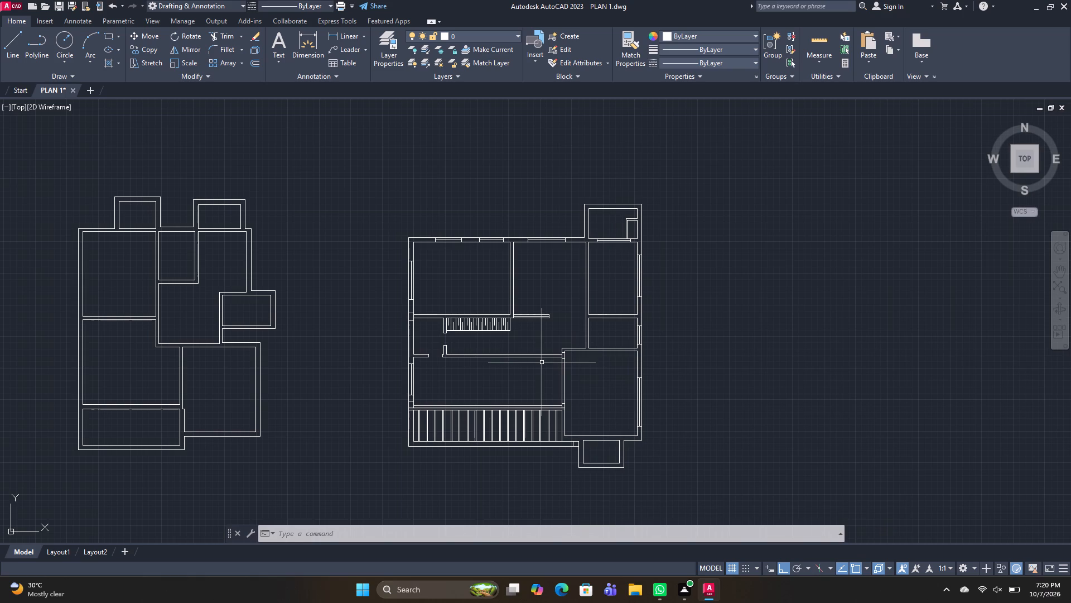
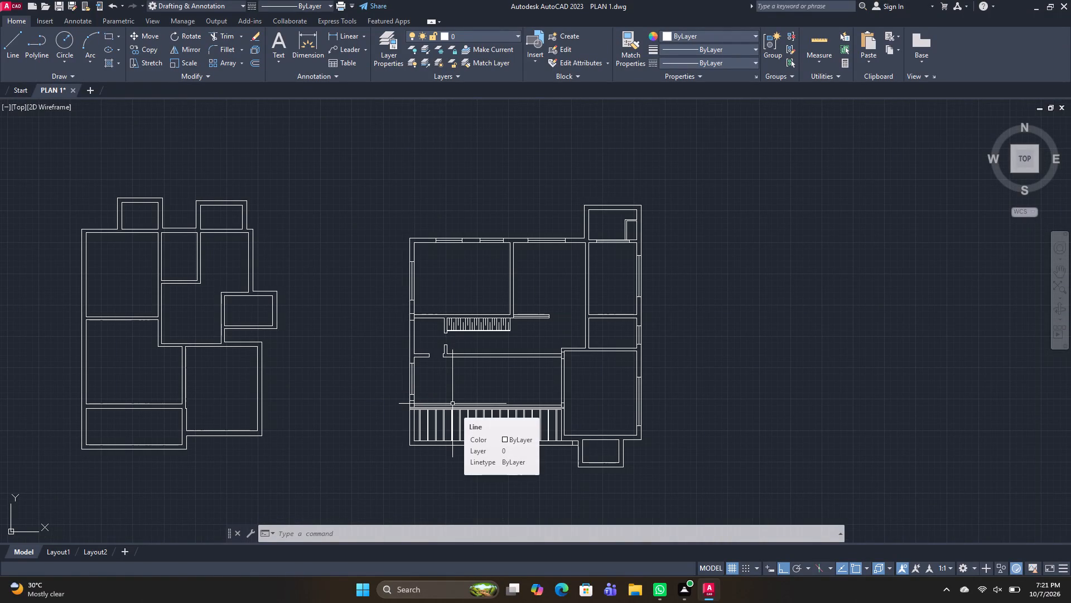
Draw a rectangle in the northeast corner of the room above the divided strip, about a third of its width and three quarters of its depth.
text(REC)
key(space)
scroll(518, 379, up, 1)
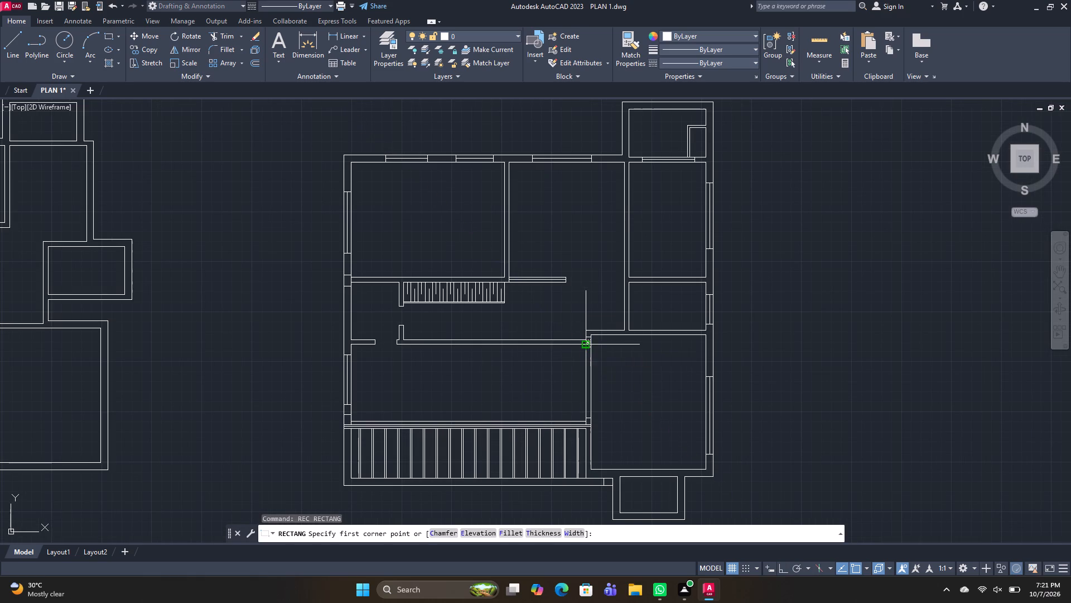
scroll(585, 344, up, 5)
drag(591, 359, 581, 367)
scroll(265, 500, down, 1)
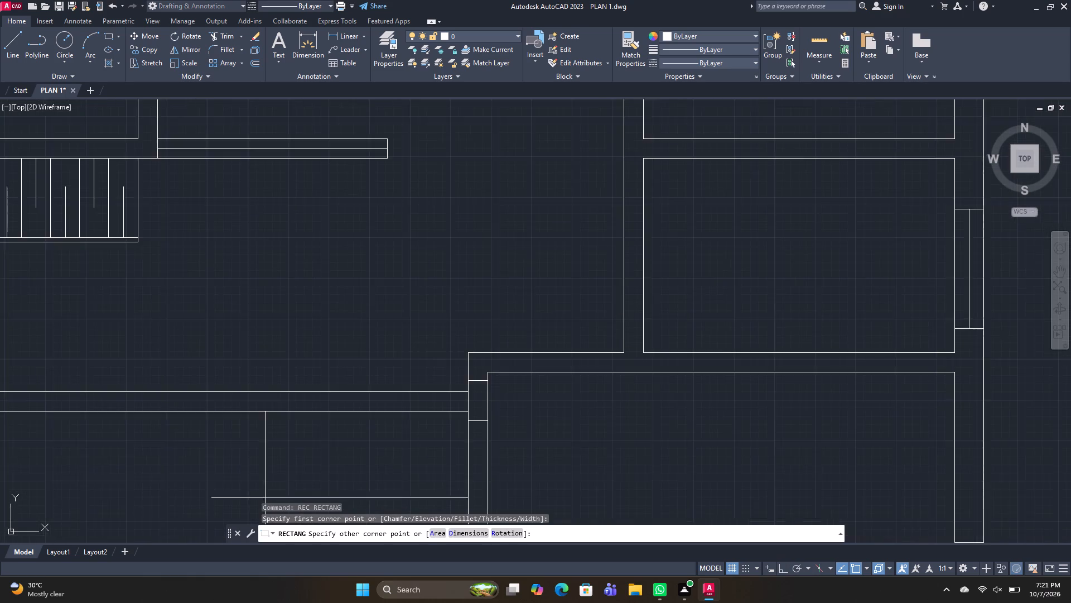
middle_drag(265, 494, 346, 317)
click(239, 467)
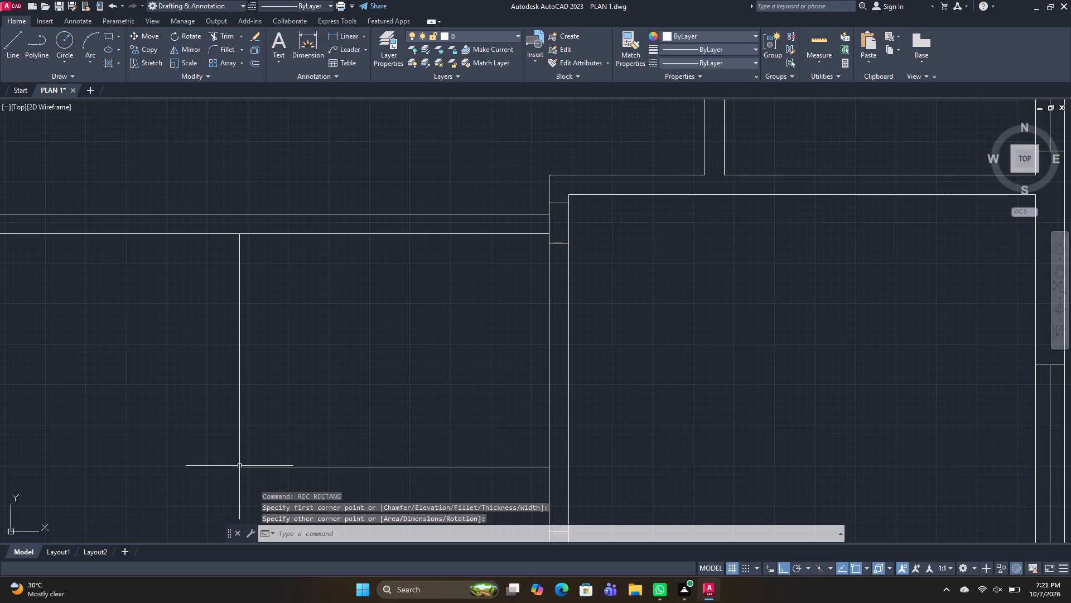
Offset the new corner rectangle outward with the Through option, slightly thinner than the neighbouring walls, to give the enclosure its wall thickness.
text(O T)
key(space)
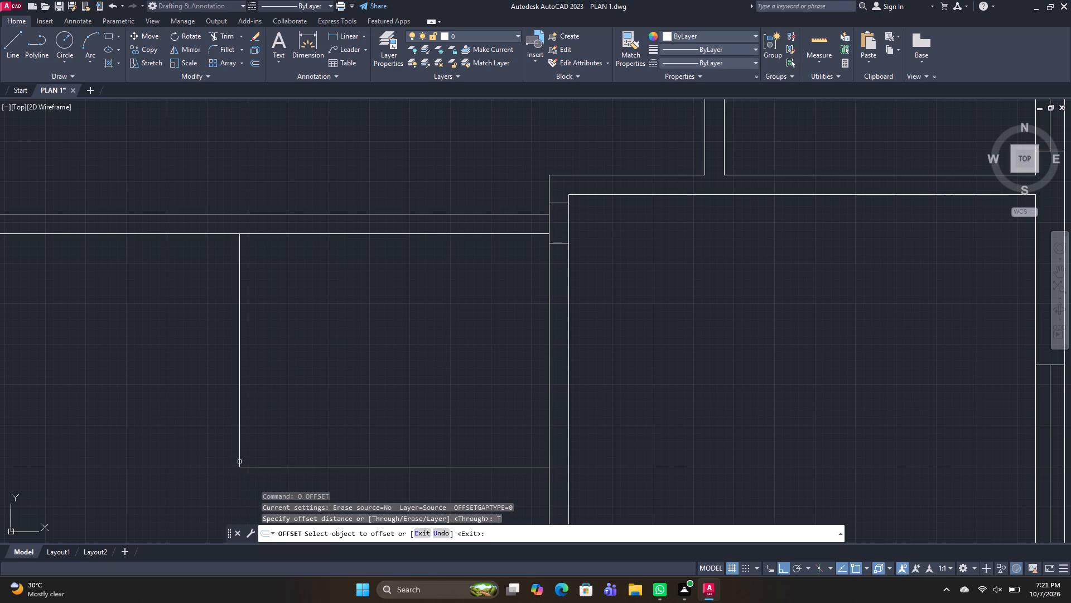
click(239, 461)
click(228, 474)
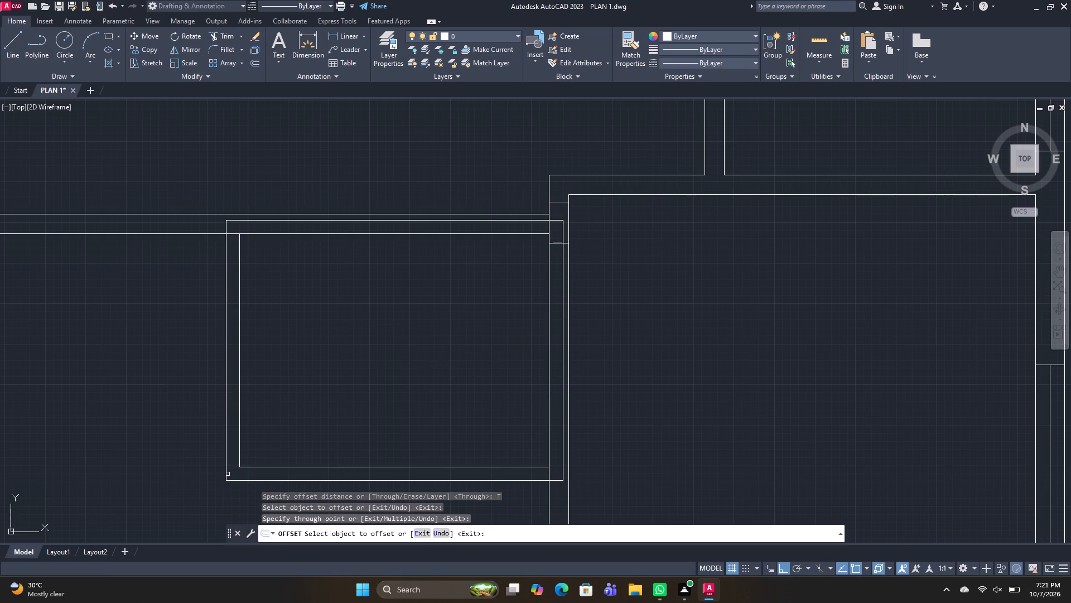
key(Escape)
Trim away the parts of the offset rectangle that overlap the room's north and east walls.
text(TR)
key(space)
scroll(242, 243, up, 1)
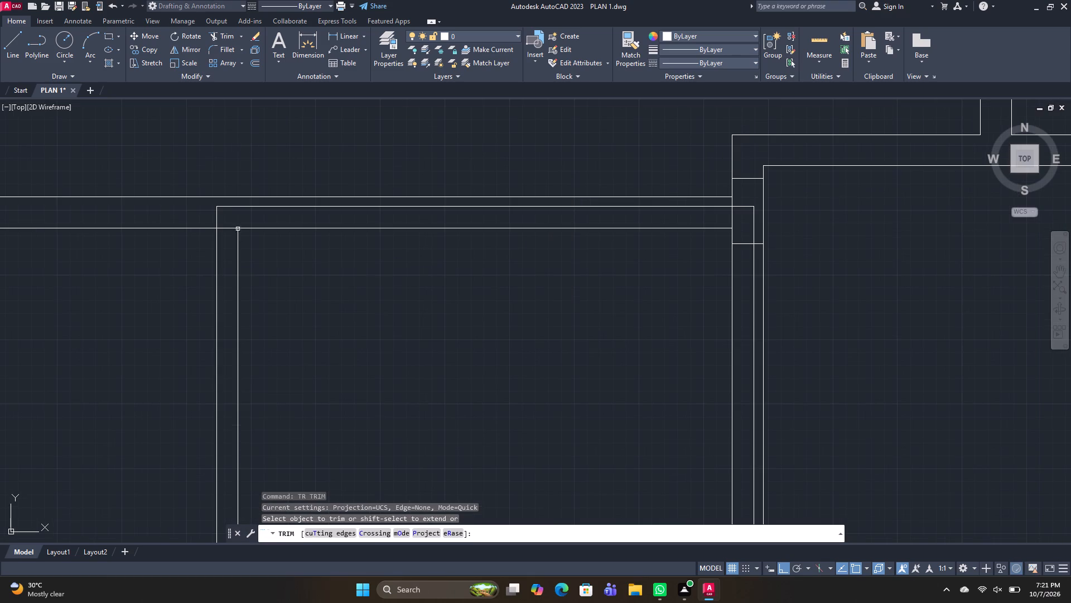
click(215, 211)
click(233, 205)
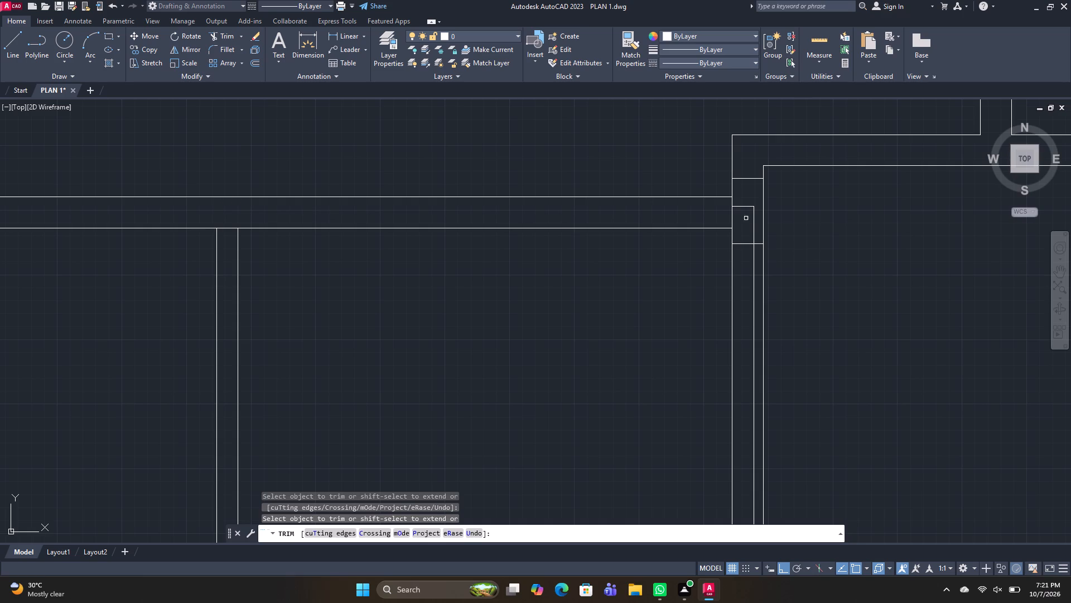
click(741, 208)
click(753, 205)
click(753, 219)
click(755, 277)
scroll(753, 279, down, 3)
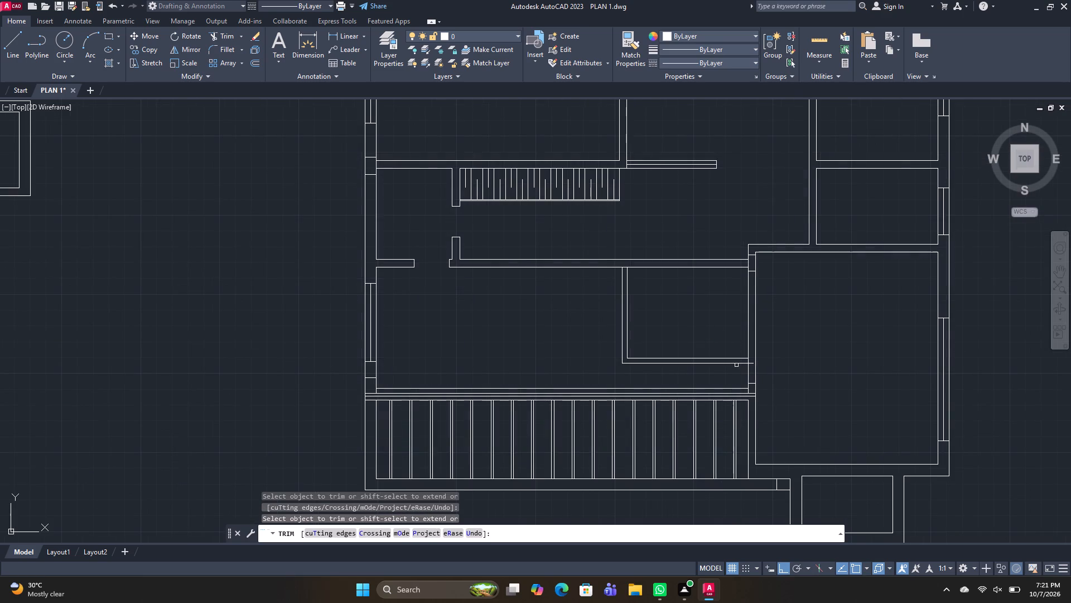
scroll(741, 365, up, 3)
click(761, 360)
Trim the existing wall lines between the enclosure's double lines at its east and north wall junctions.
click(752, 351)
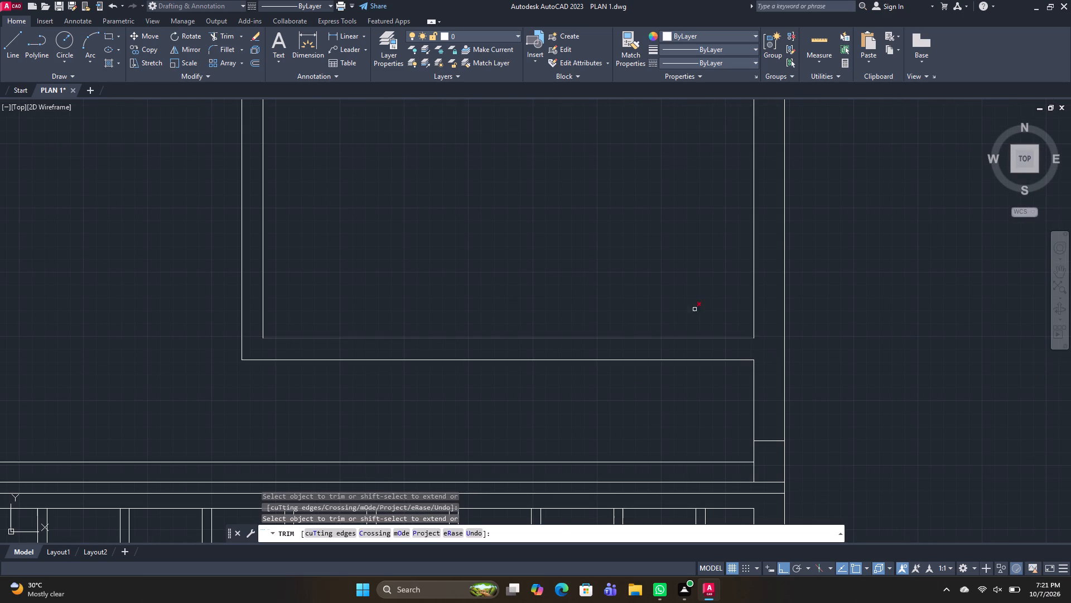
scroll(589, 262, down, 3)
scroll(506, 170, up, 2)
click(508, 220)
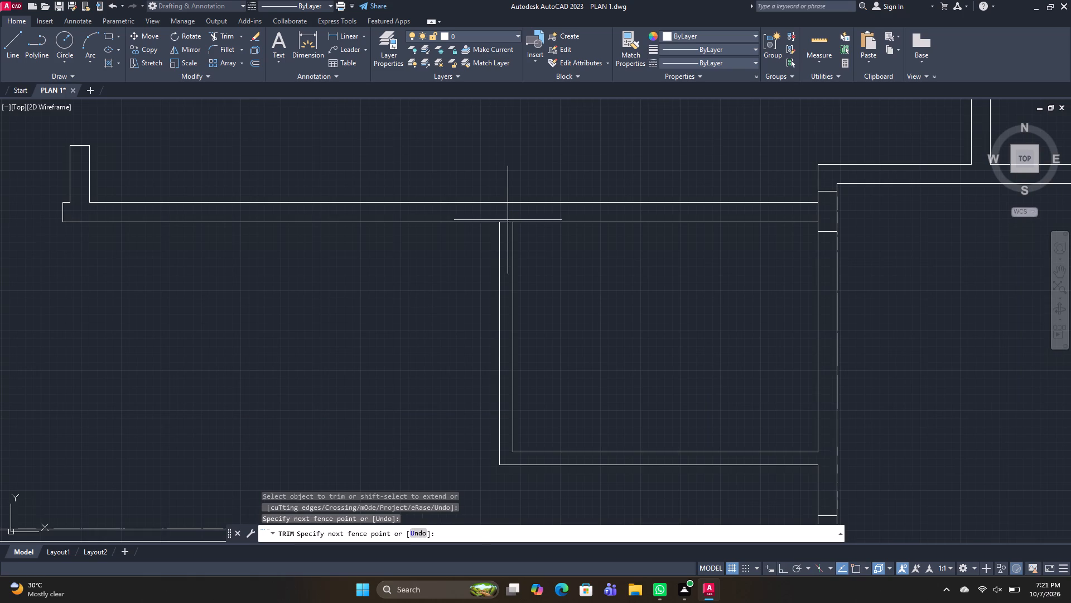
click(508, 229)
key(space)
Save the drawing.
scroll(629, 269, down, 3)
middle_drag(638, 314, 626, 274)
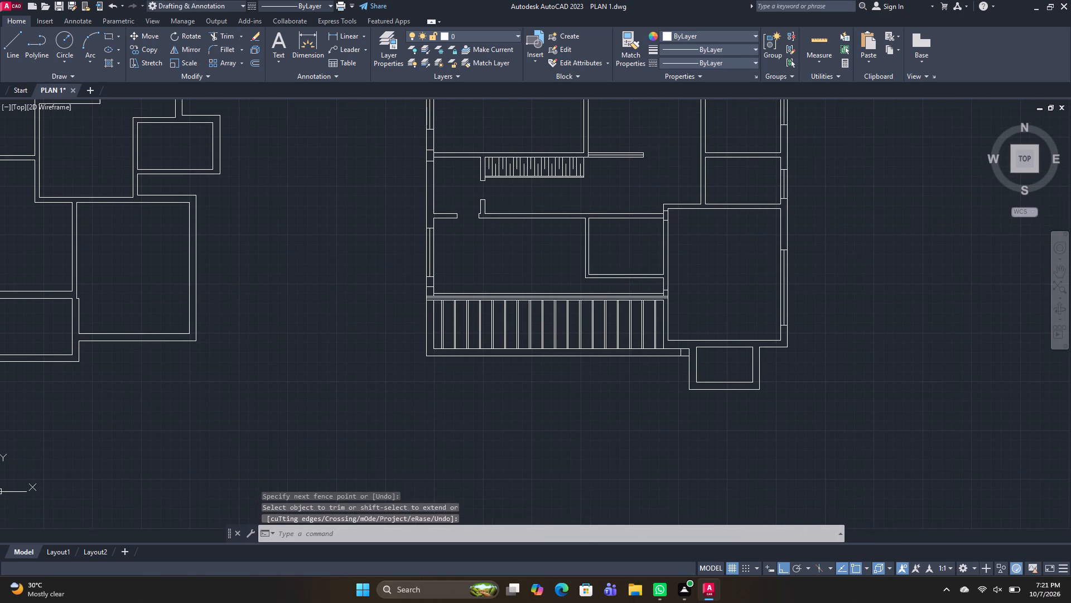
key(ctrl+s)
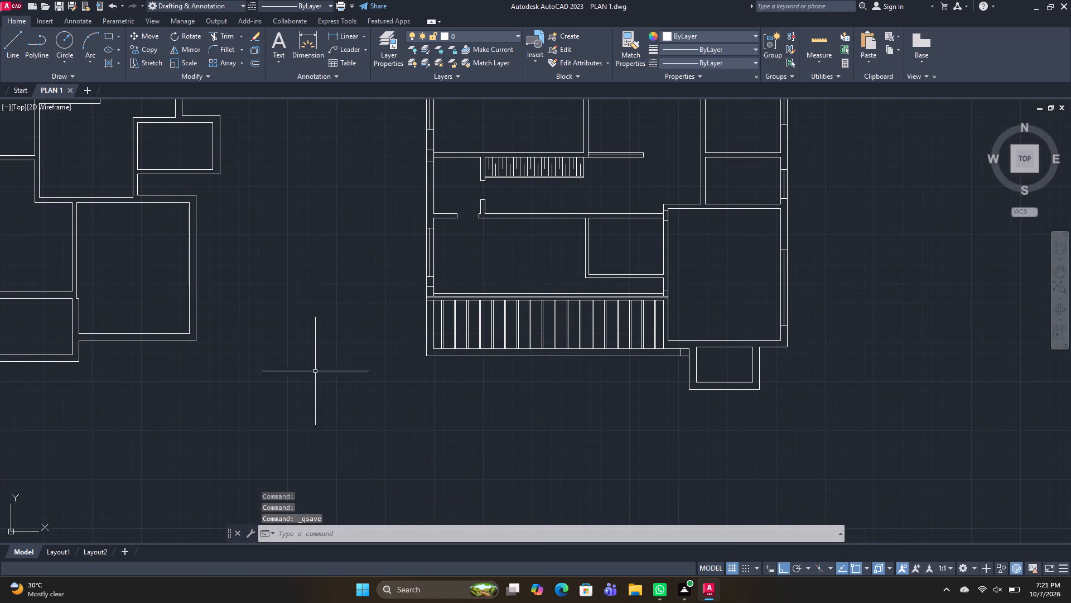
Draw a wall-thick rectangle in the wall between the southeast room and the small south projection, spanning about half the projection's width.
middle_drag(188, 367, 456, 366)
middle_click(456, 366)
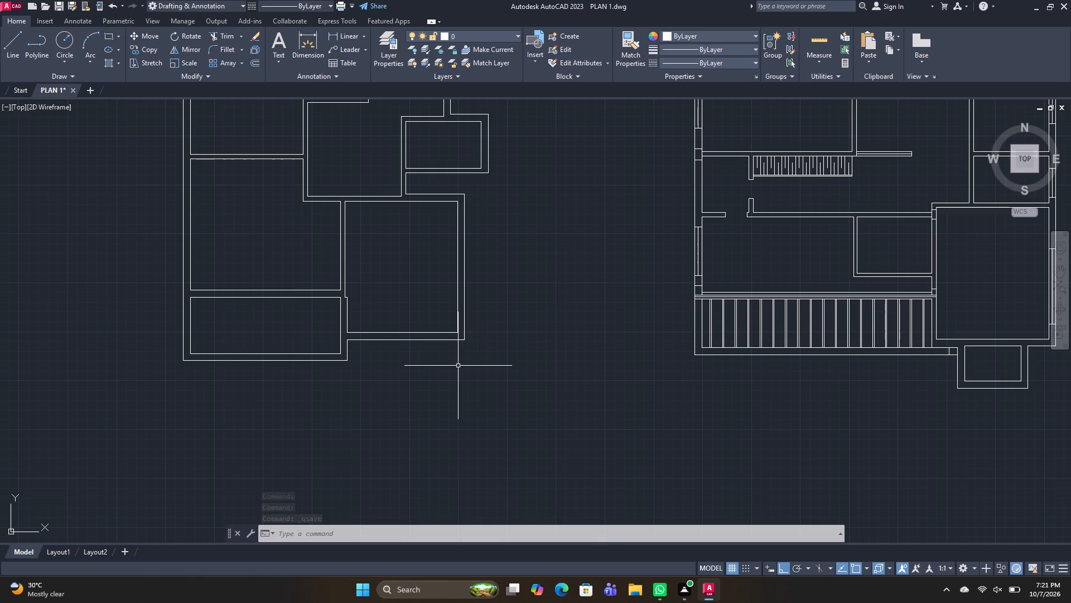
middle_drag(583, 393, 358, 406)
middle_drag(310, 405, 291, 404)
middle_click(291, 404)
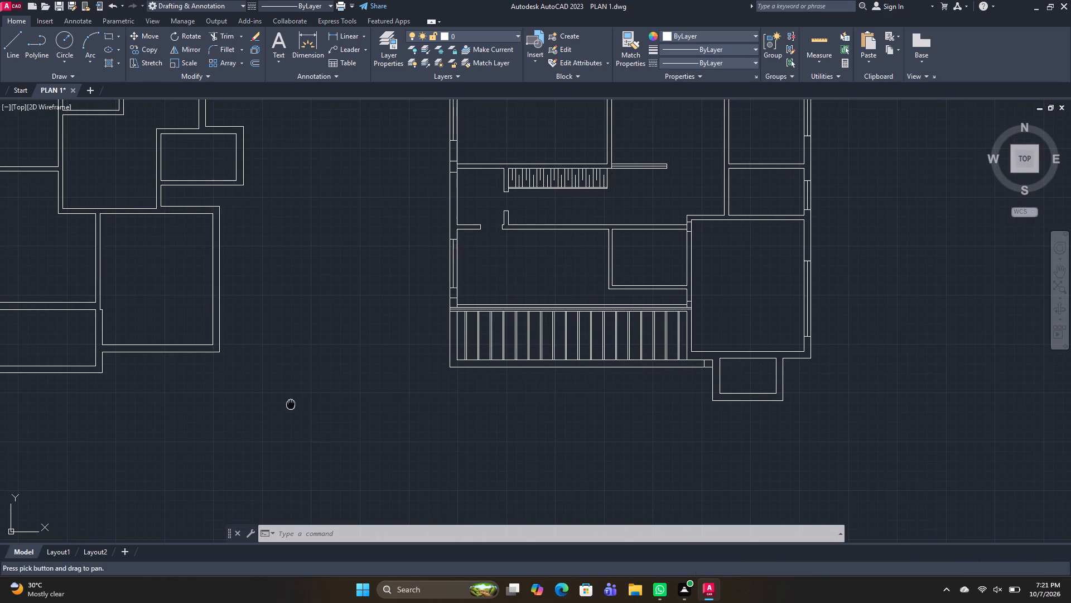
text(REC)
key(space)
scroll(786, 349, up, 3)
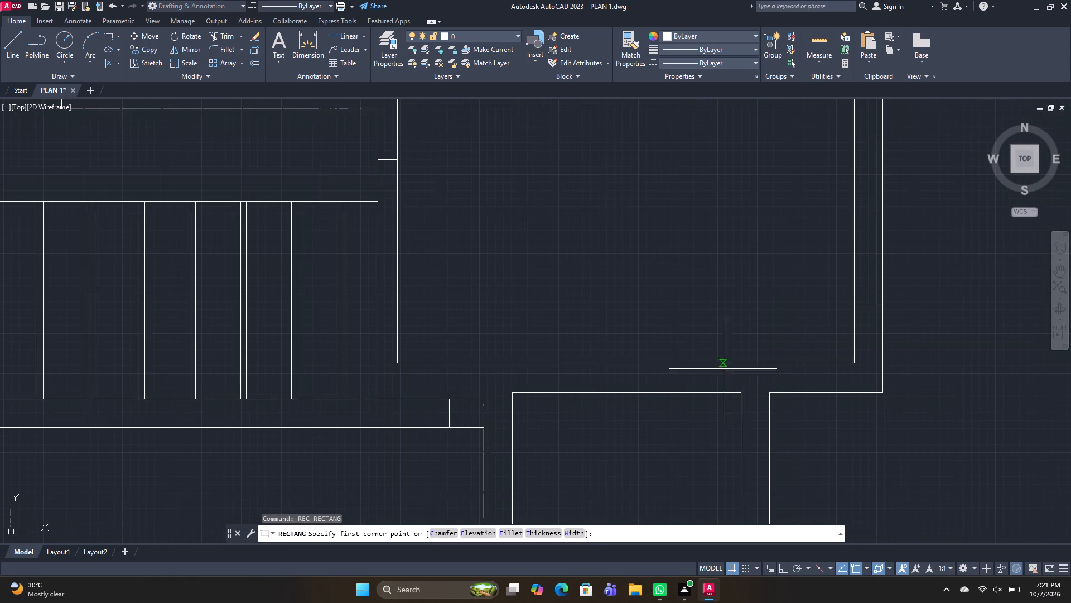
drag(716, 391, 710, 389)
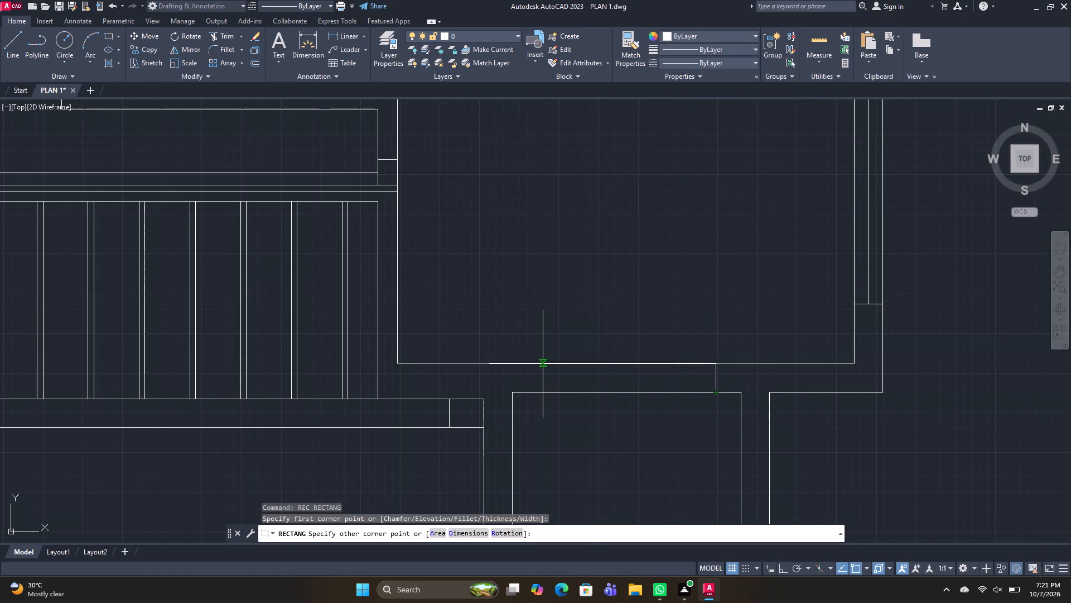
click(591, 365)
Draw a horizontal centre line through that rectangle between the midpoints of its short ends.
text(L)
key(space)
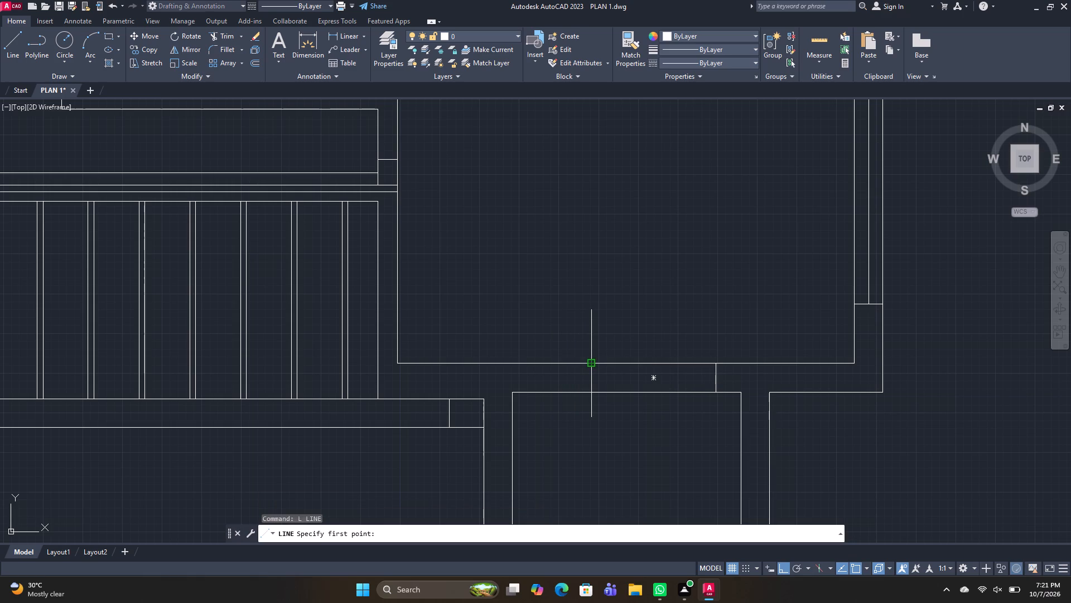
drag(595, 378, 622, 377)
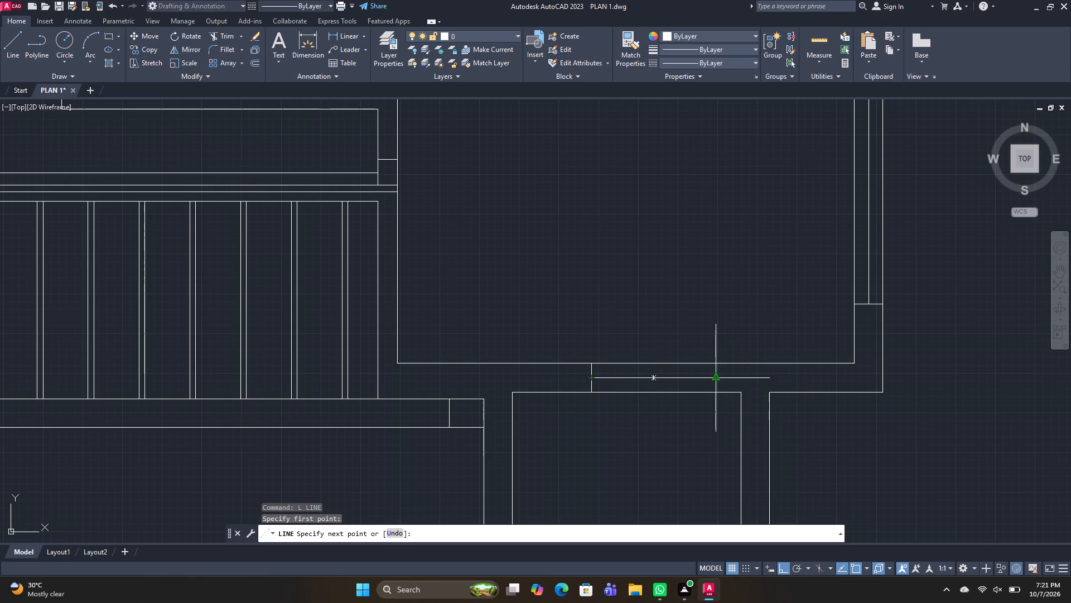
click(716, 379)
key(space)
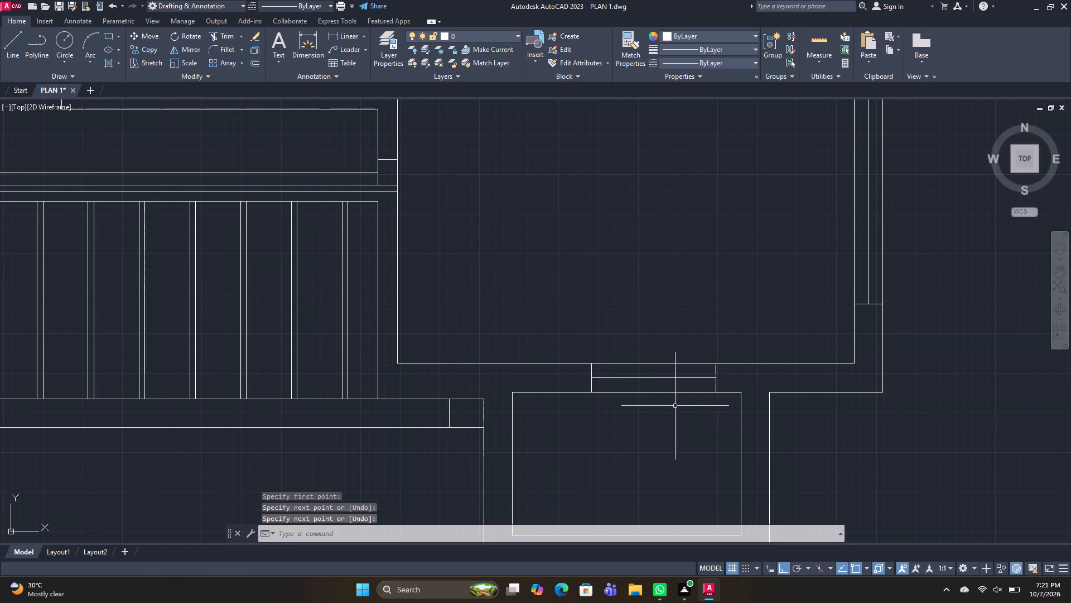
Draw wall-thick squares at the southwest and southeast wall corners of the small south projection, from inner corner to outer corner.
scroll(629, 444, down, 1)
middle_drag(571, 467, 786, 439)
middle_click(796, 436)
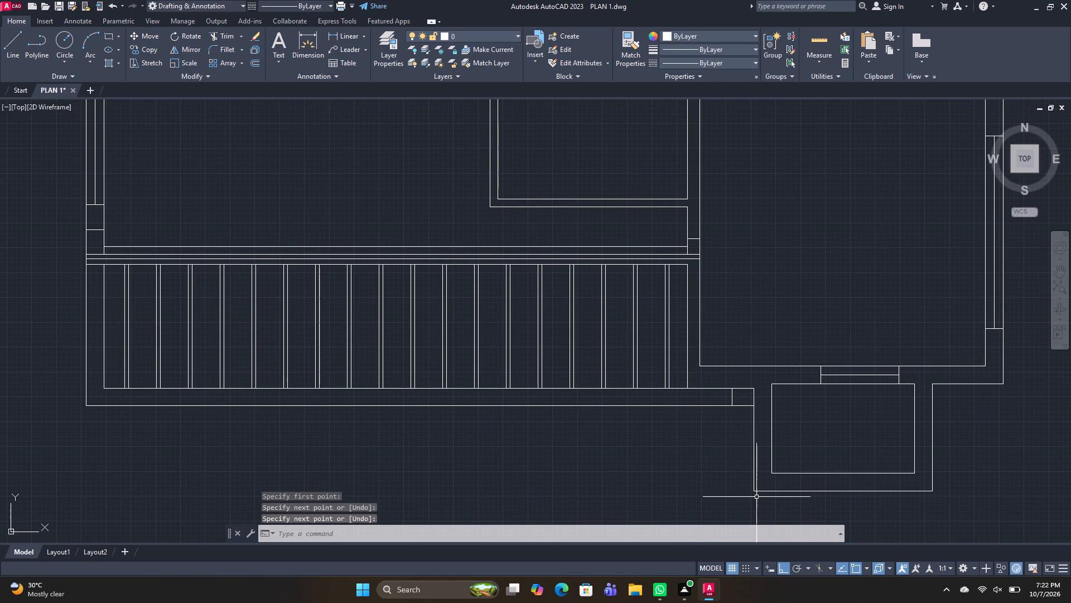
key(space)
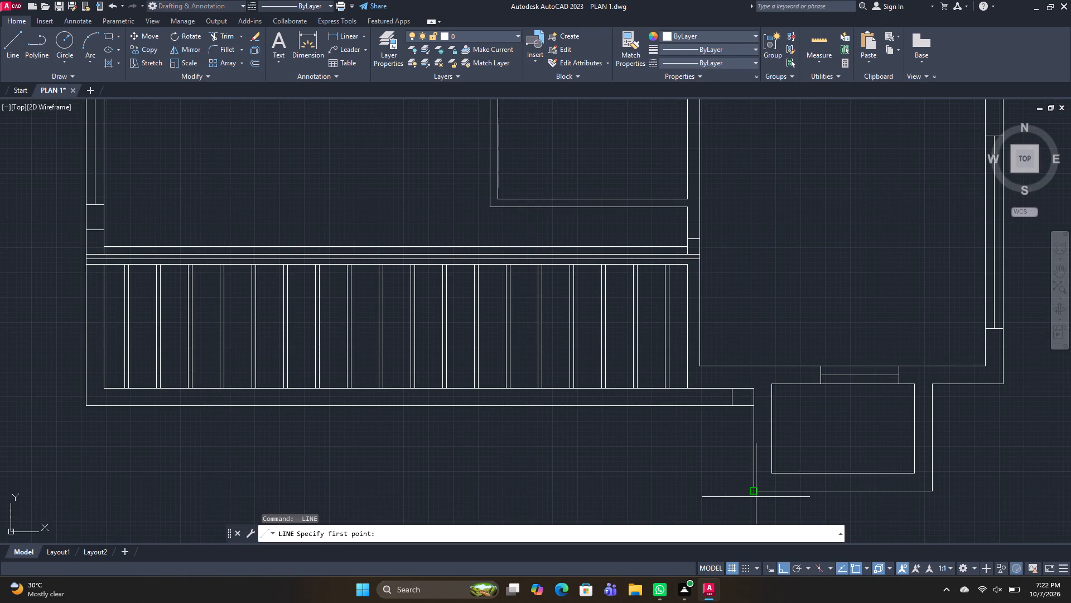
key(Escape)
text(REC)
key(space)
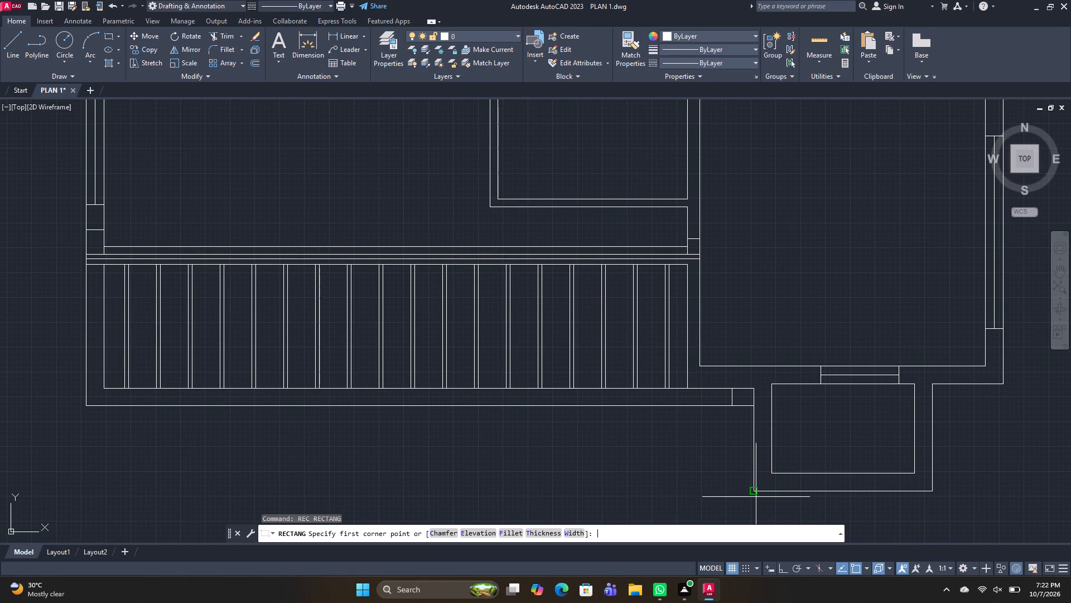
click(771, 472)
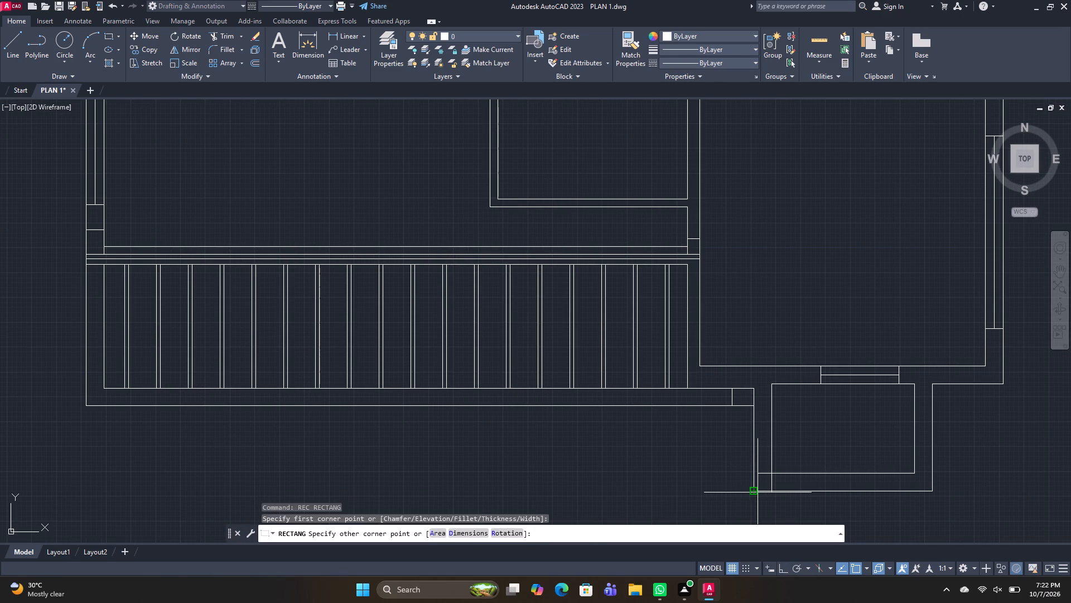
click(756, 492)
key(space)
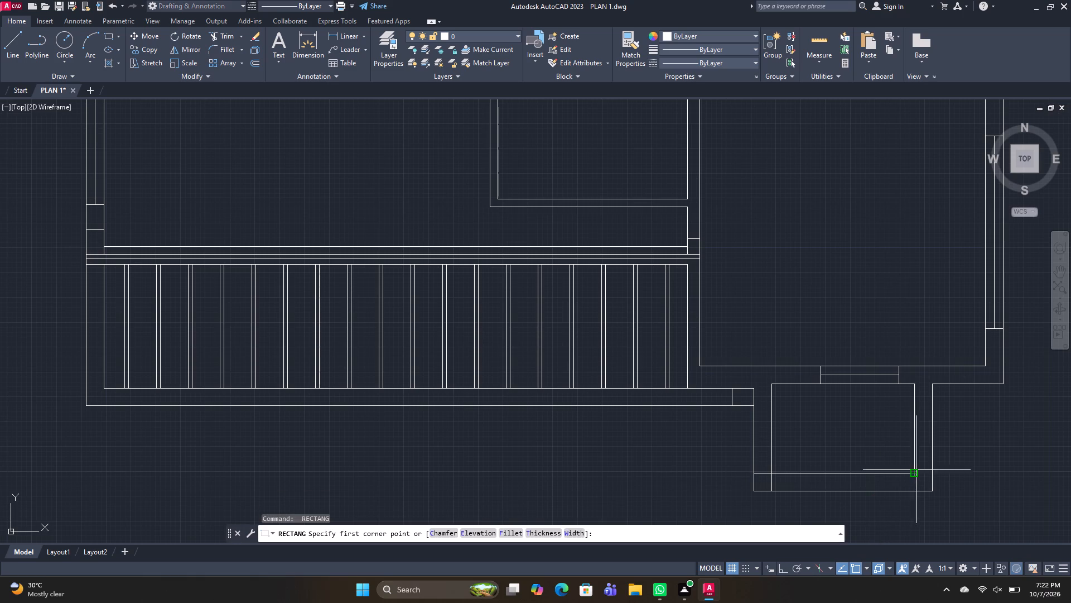
click(914, 473)
click(933, 489)
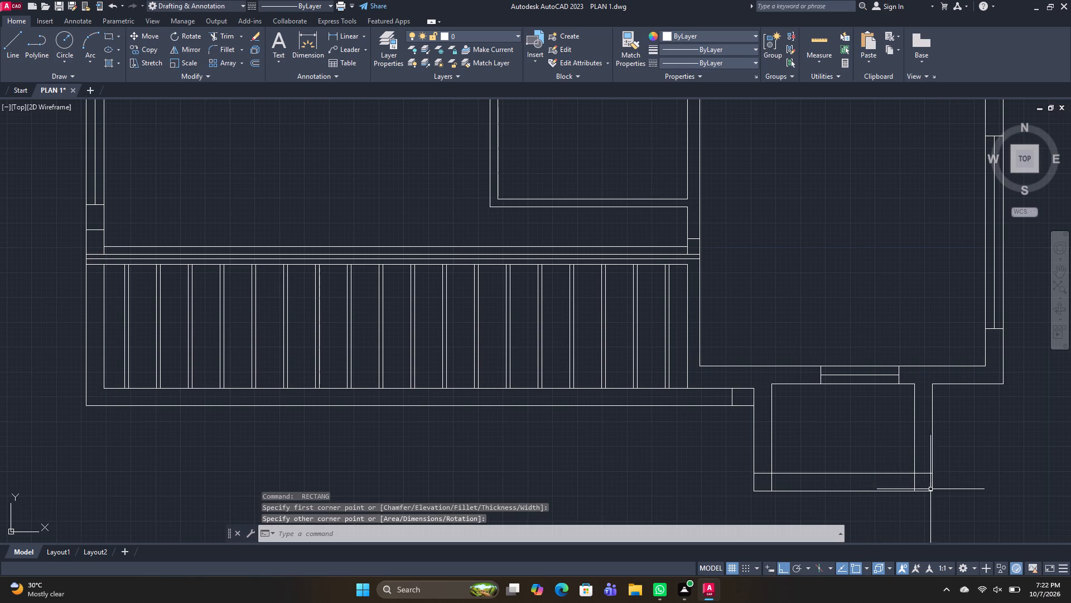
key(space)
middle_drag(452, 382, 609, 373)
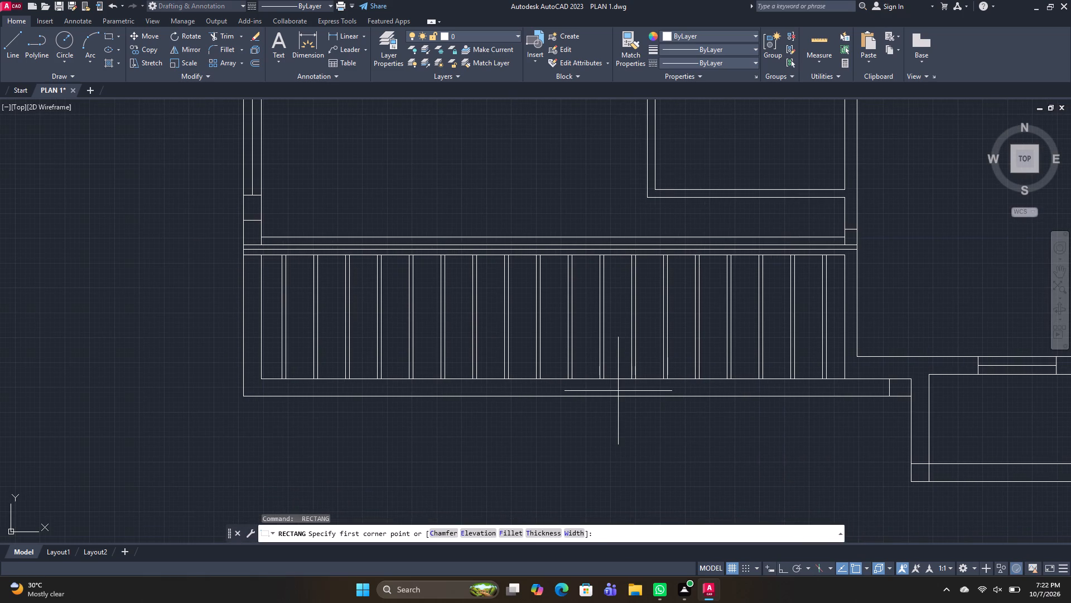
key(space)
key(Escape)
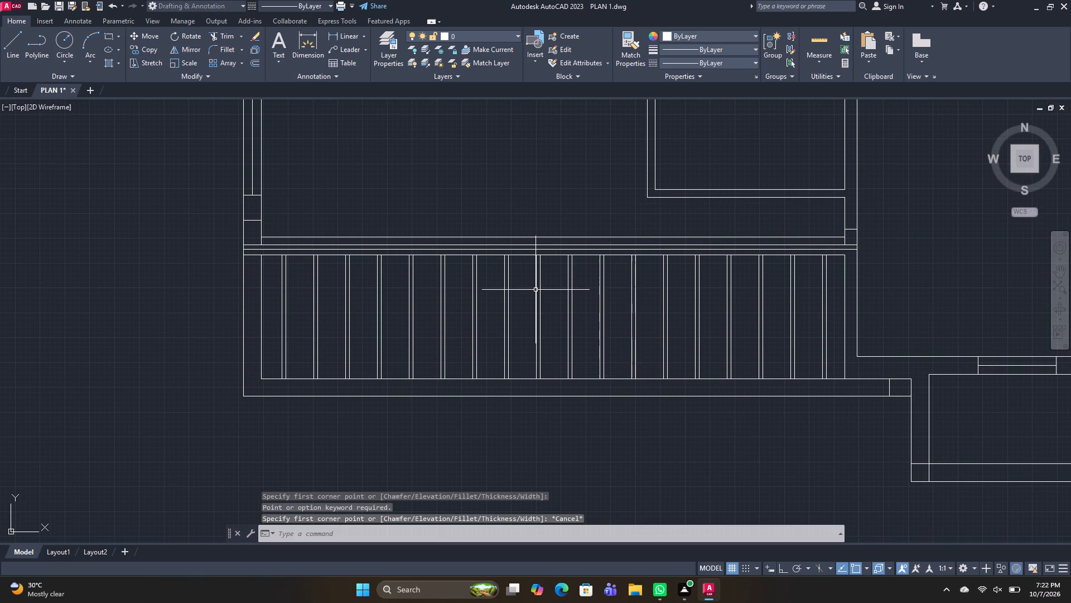
In the west plan, extend the inner east wall line of the south strip room to the outer south wall line.
scroll(495, 229, down, 4)
middle_drag(296, 278, 409, 356)
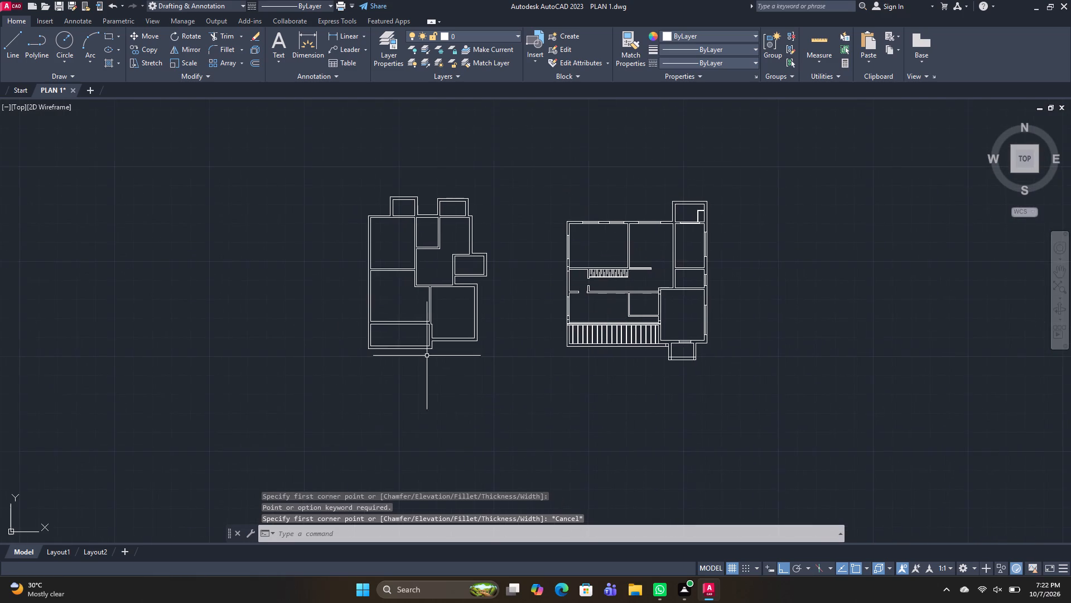
scroll(407, 289, up, 2)
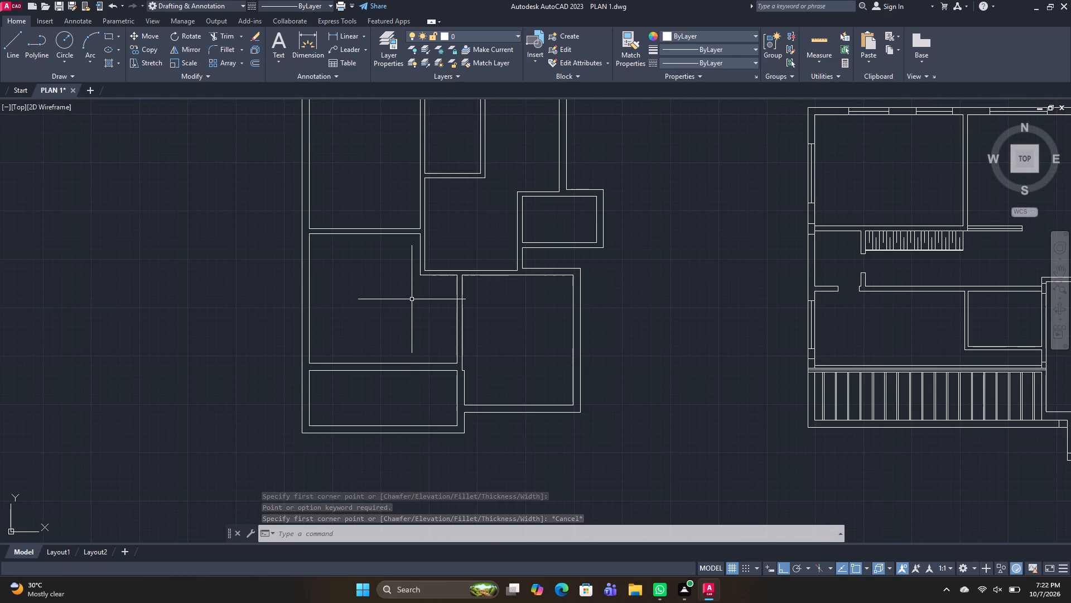
middle_drag(384, 308, 452, 312)
middle_click(452, 312)
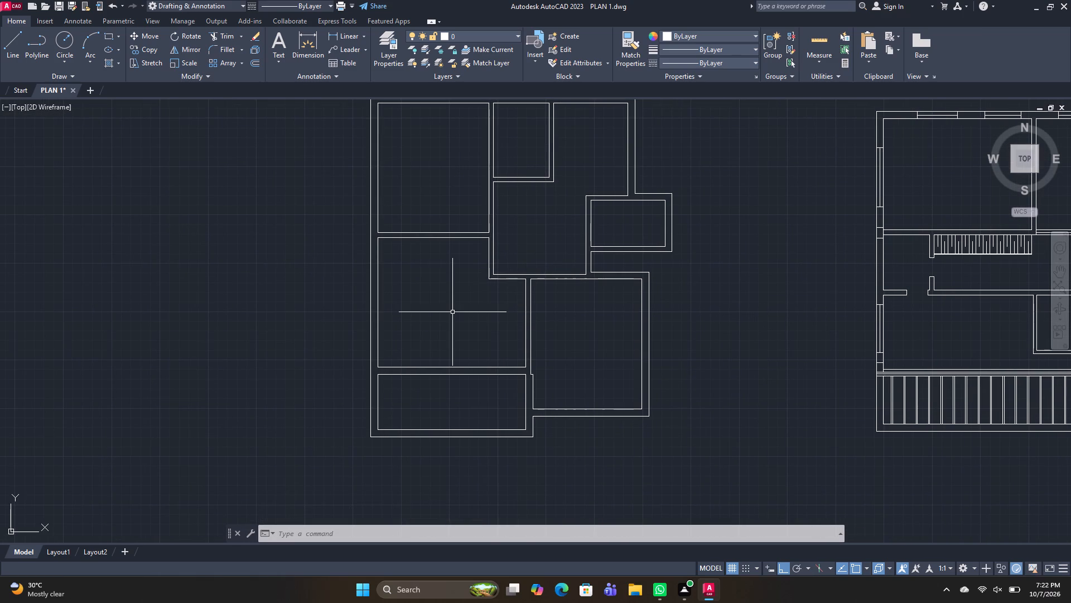
middle_drag(455, 369, 441, 357)
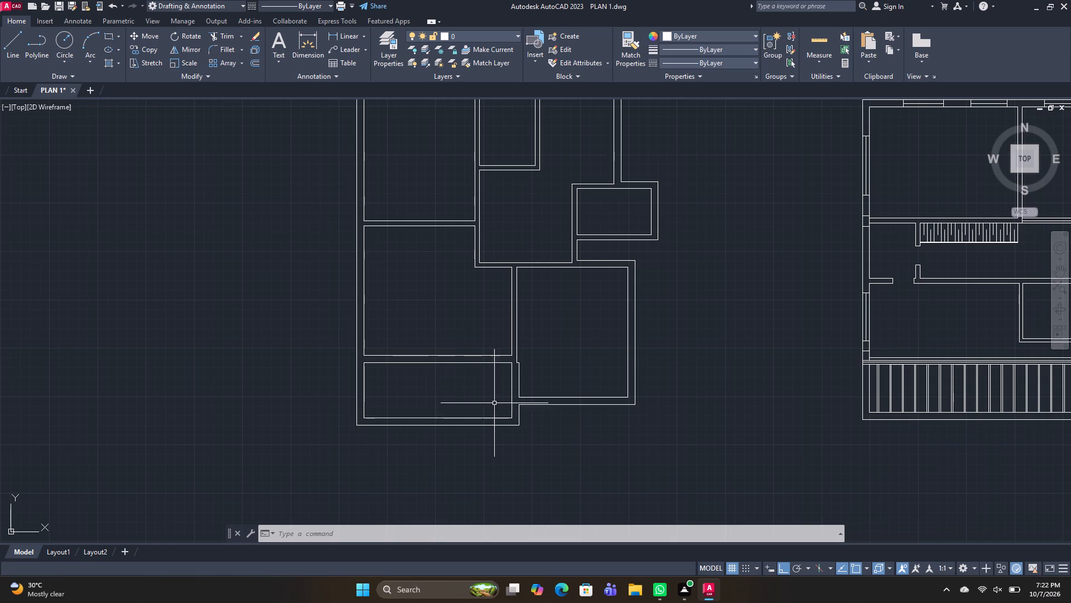
scroll(441, 435, up, 1)
scroll(554, 393, down, 1)
scroll(554, 400, up, 1)
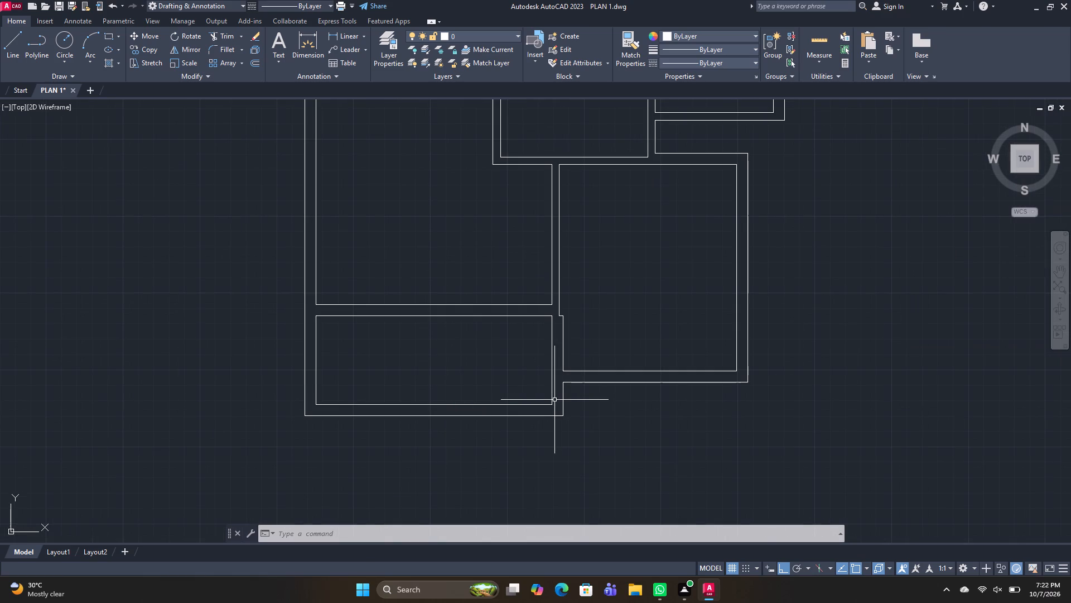
scroll(577, 390, up, 2)
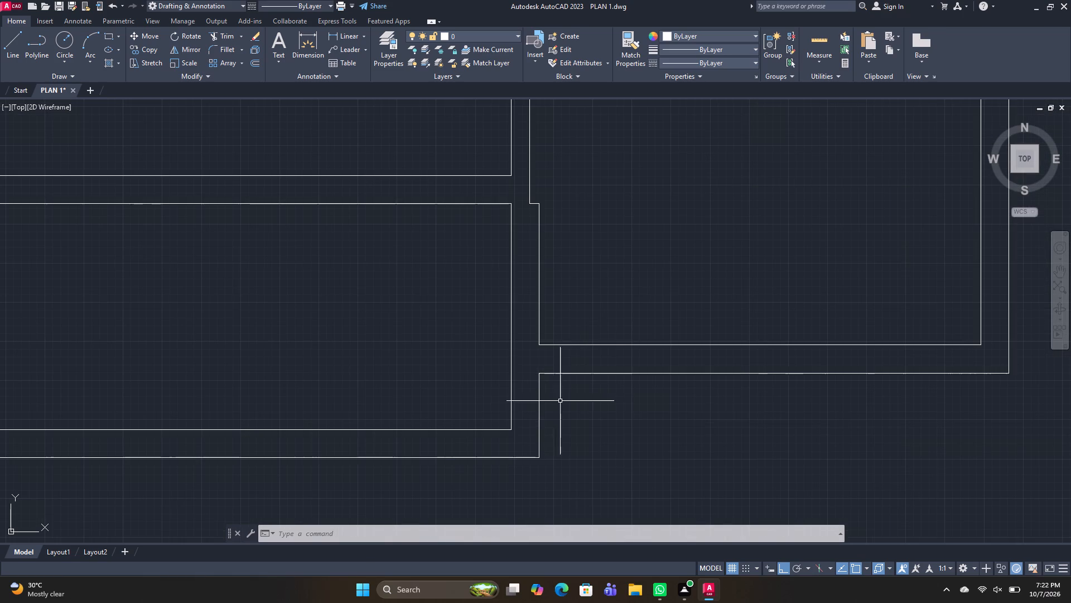
text(TR)
key(space)
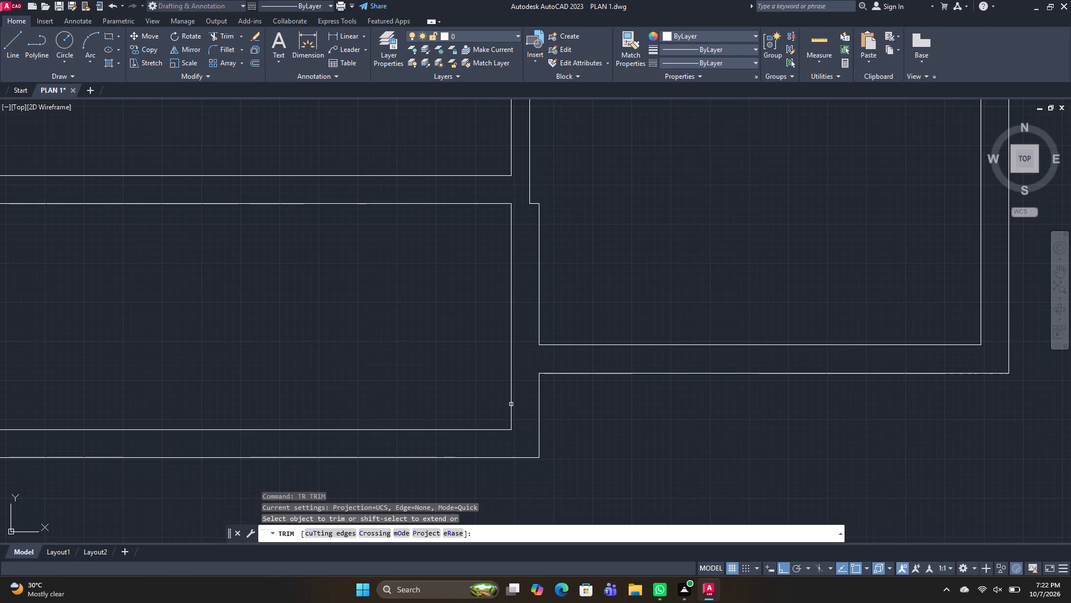
shift+click(512, 412)
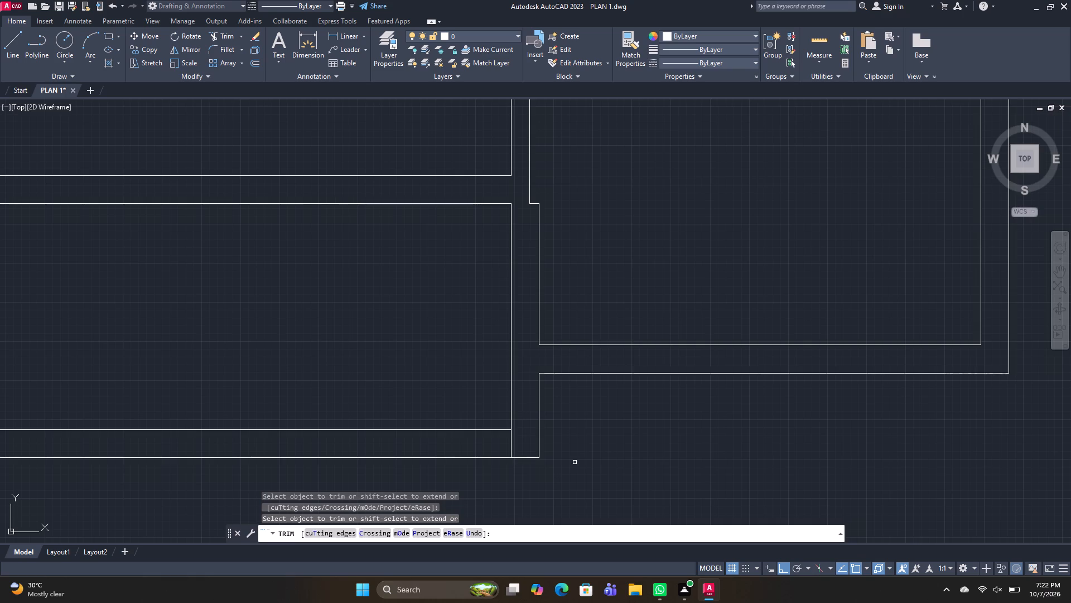
scroll(591, 449, down, 1)
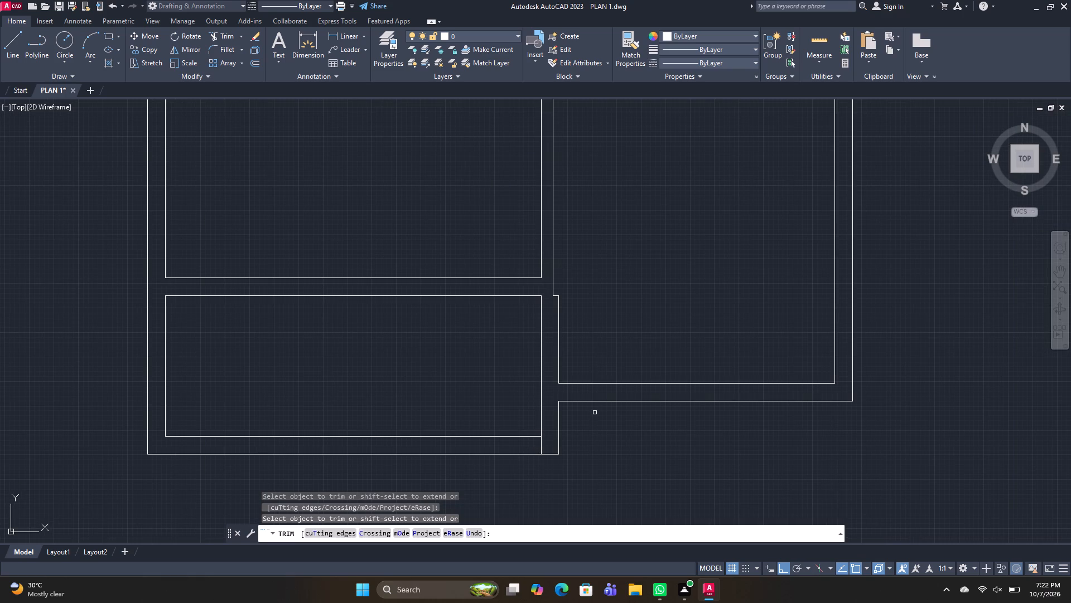
key(space)
Draw wall-thick window rectangles in the south and east walls of the west plan's southeast room, each spanning about half its wall.
text(REC)
key(space)
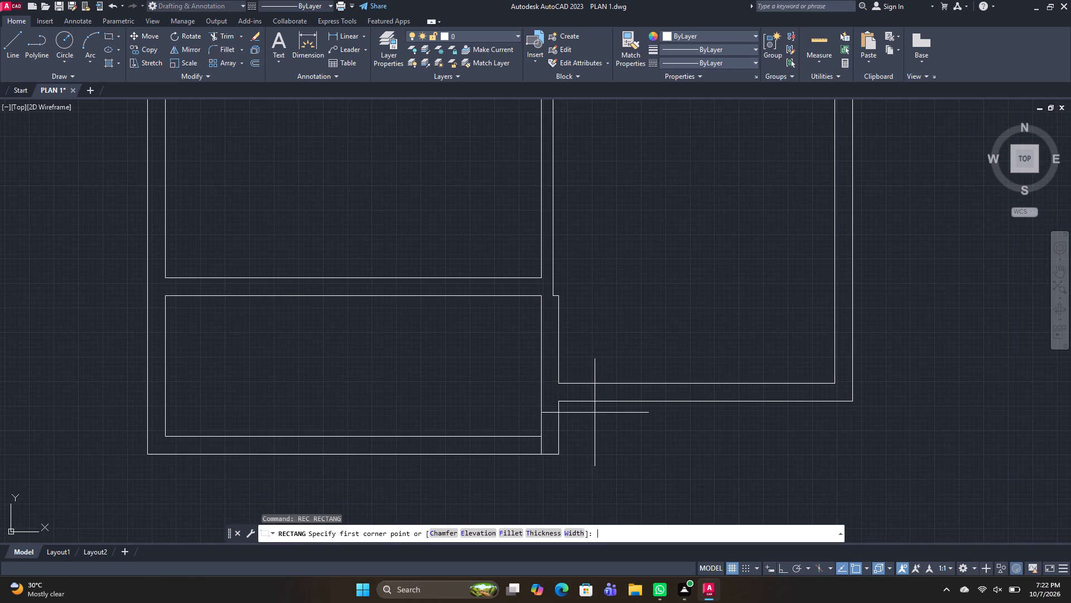
click(624, 382)
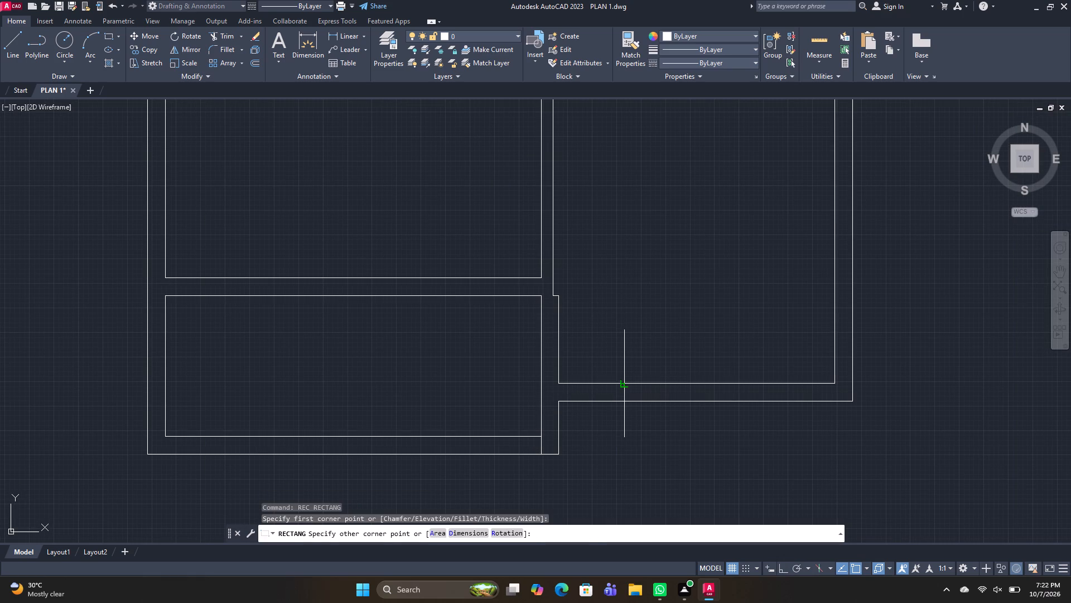
click(779, 399)
middle_drag(708, 344, 654, 407)
scroll(654, 407, down, 1)
middle_click(654, 407)
key(space)
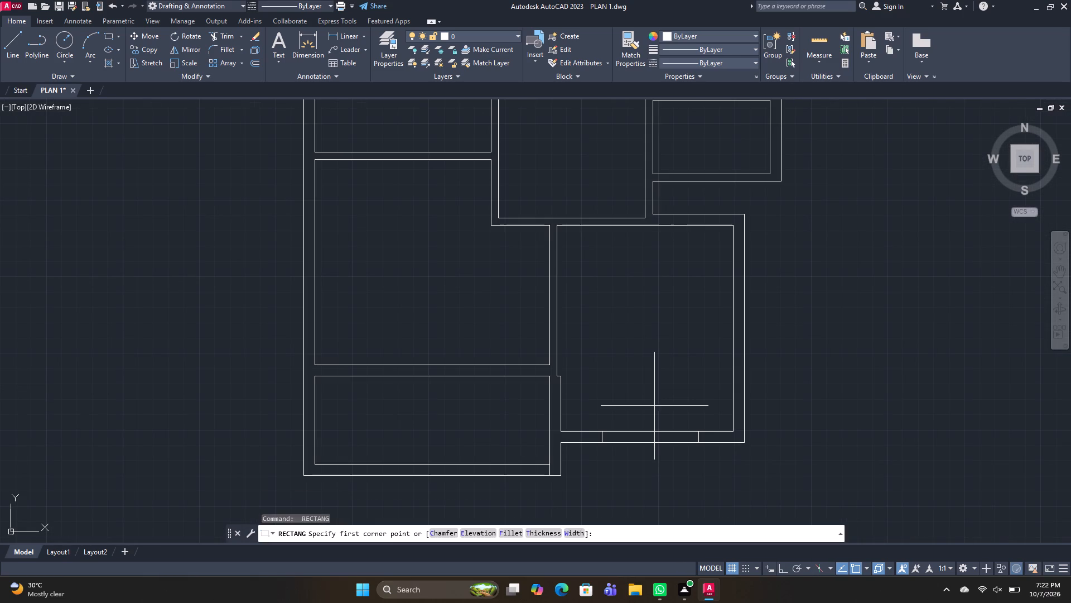
click(742, 289)
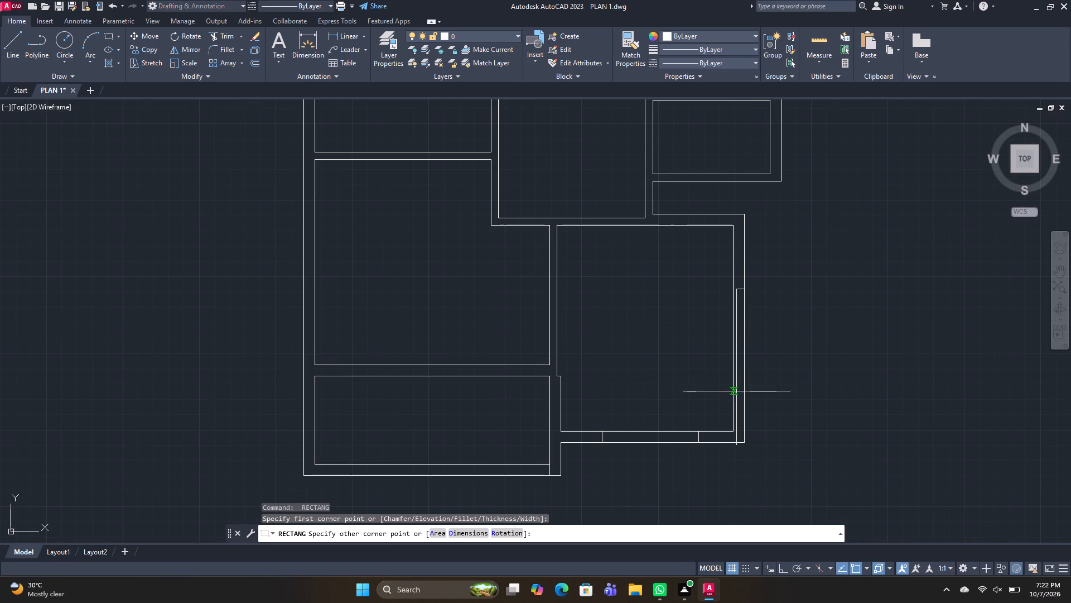
click(732, 390)
Draw a shallow rectangle inside the southeast room from its northeast corner, covering about two thirds of the north wall.
middle_drag(809, 377, 778, 438)
middle_click(773, 444)
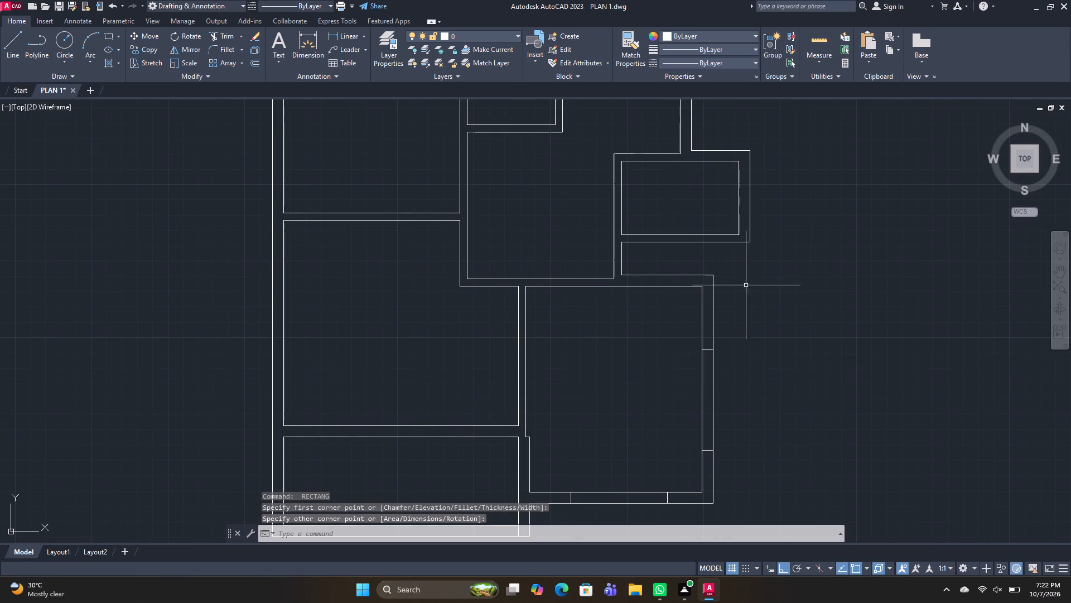
key(space)
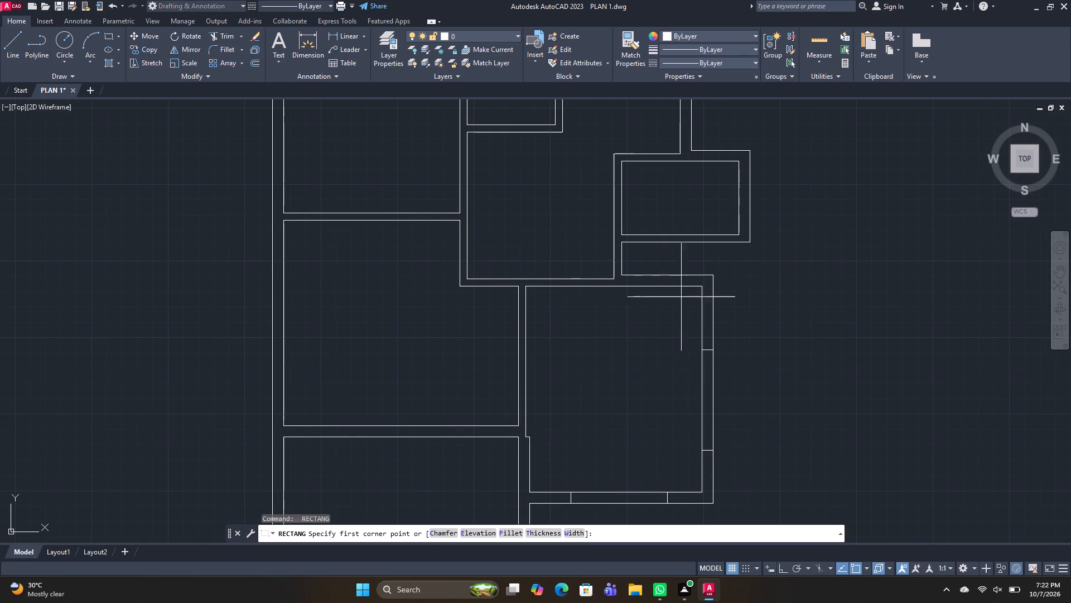
click(698, 289)
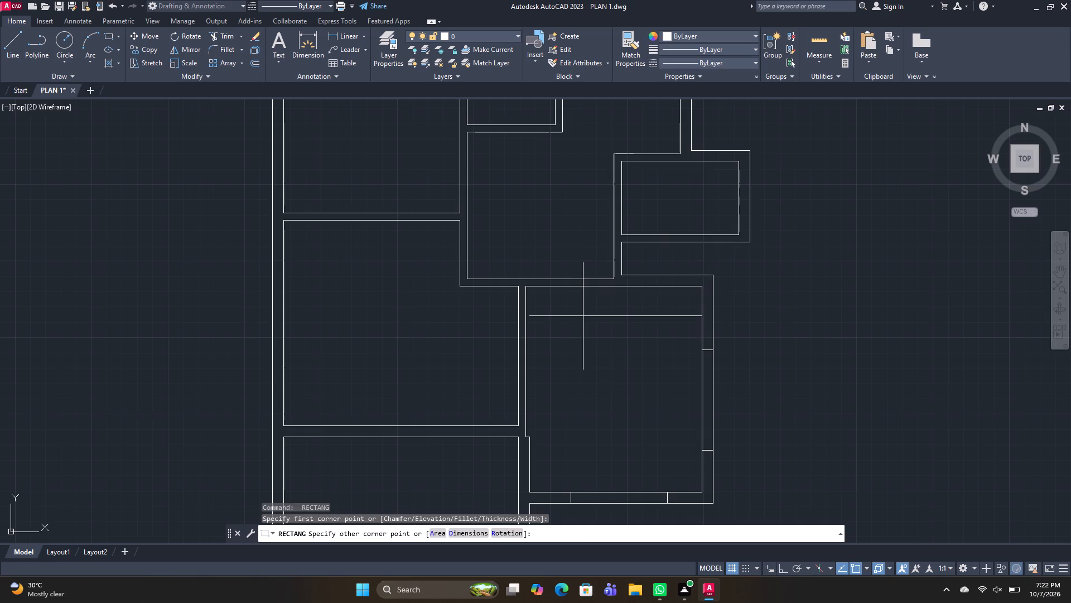
click(577, 315)
Draw a wall-thick window rectangle in the east wall of the small projecting east room, spanning a bit over half the room's height.
middle_drag(692, 360, 690, 366)
middle_click(689, 366)
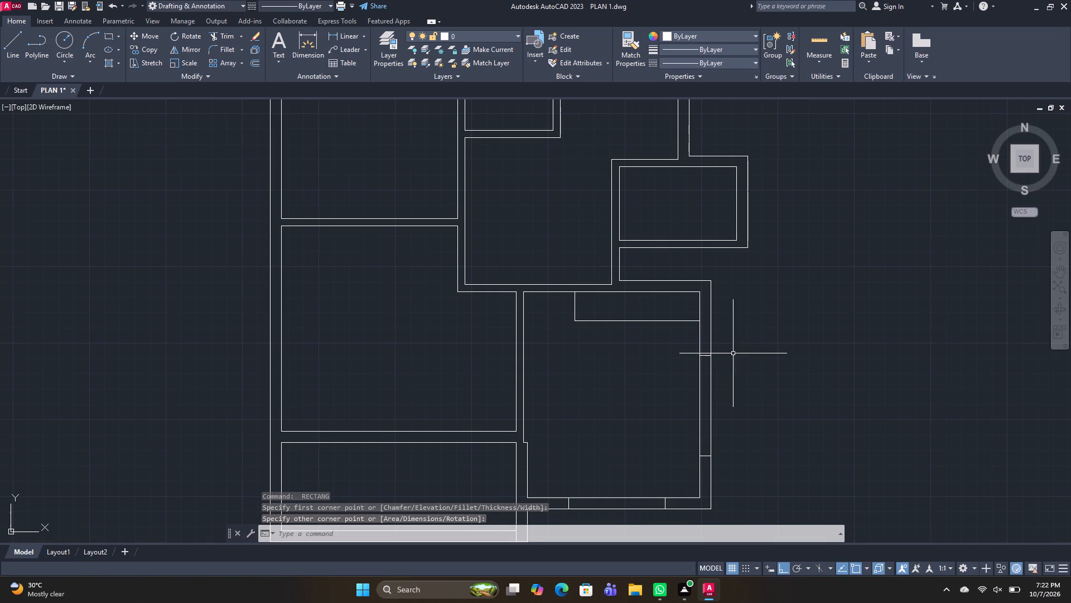
key(space)
scroll(656, 291, up, 1)
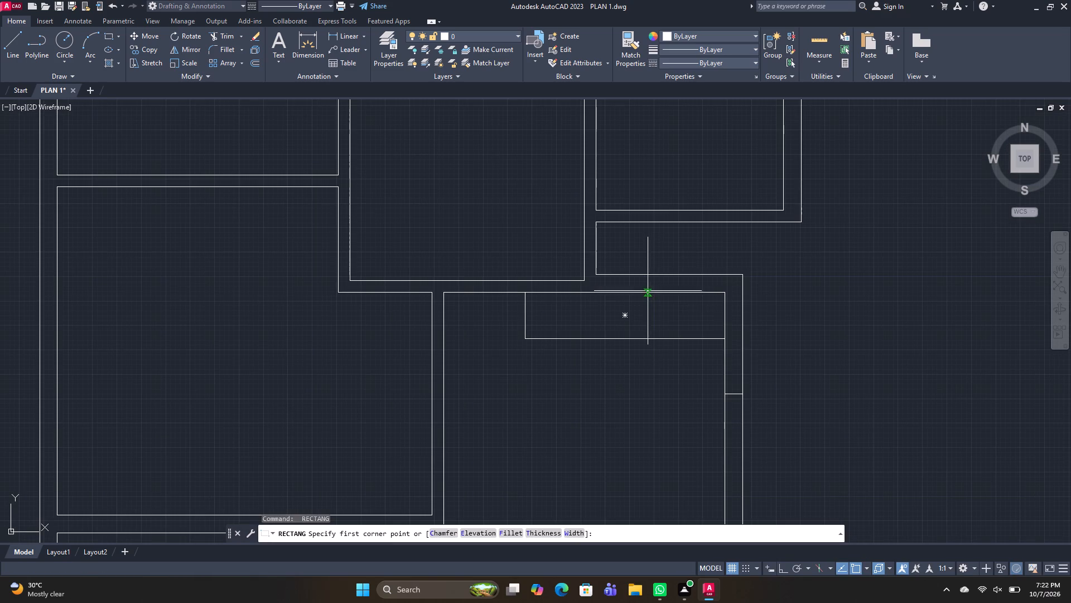
middle_drag(721, 344, 699, 439)
middle_drag(693, 467, 691, 482)
middle_click(691, 482)
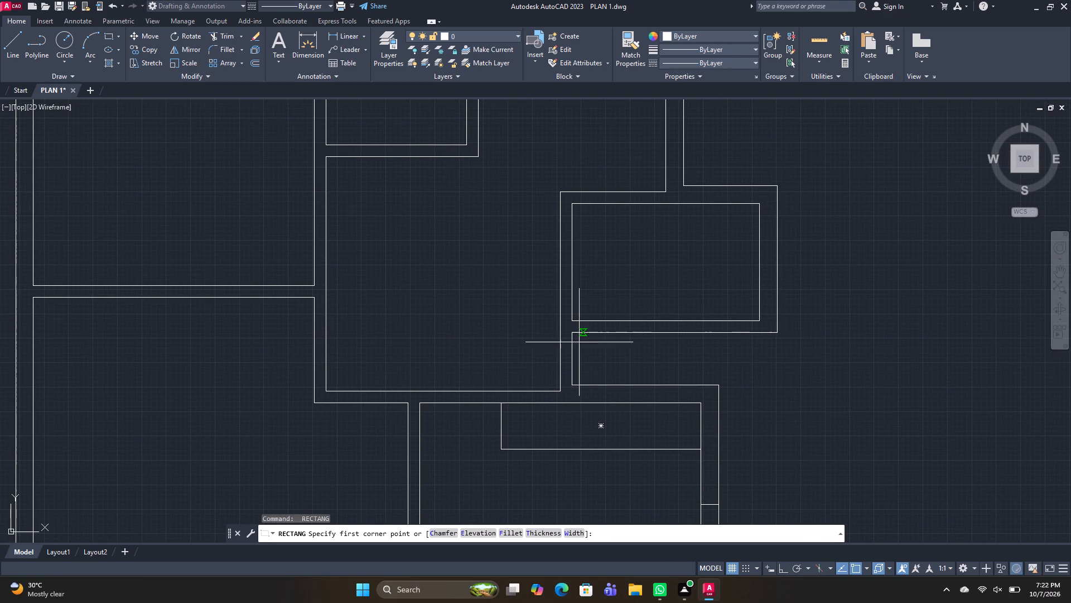
click(774, 218)
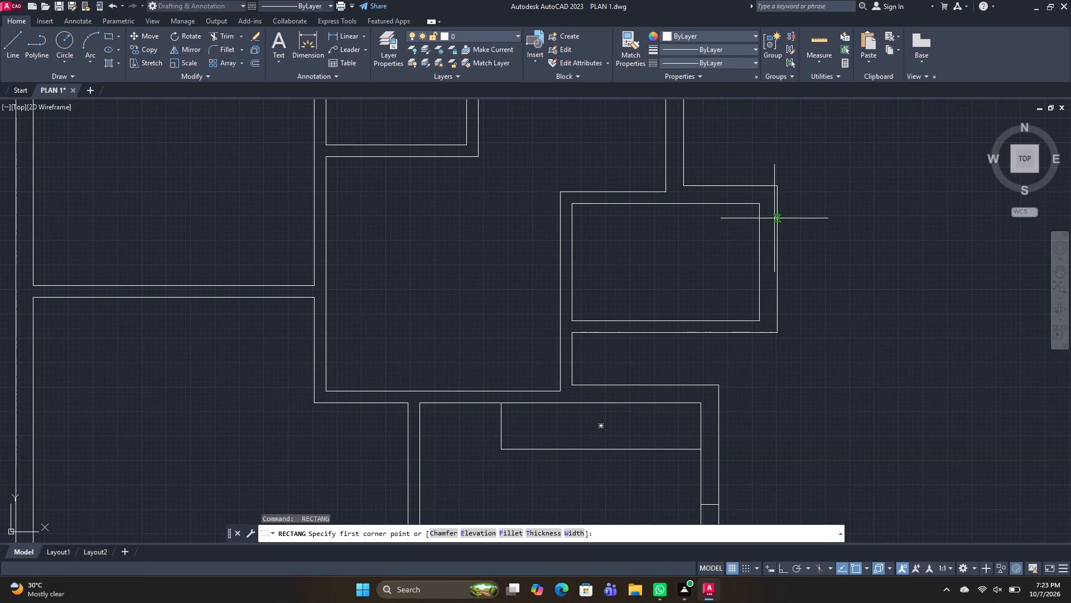
click(759, 287)
Draw a wall-thick window rectangle in the east wall of the northeast room, spanning a bit under half of that wall.
middle_drag(844, 307, 833, 338)
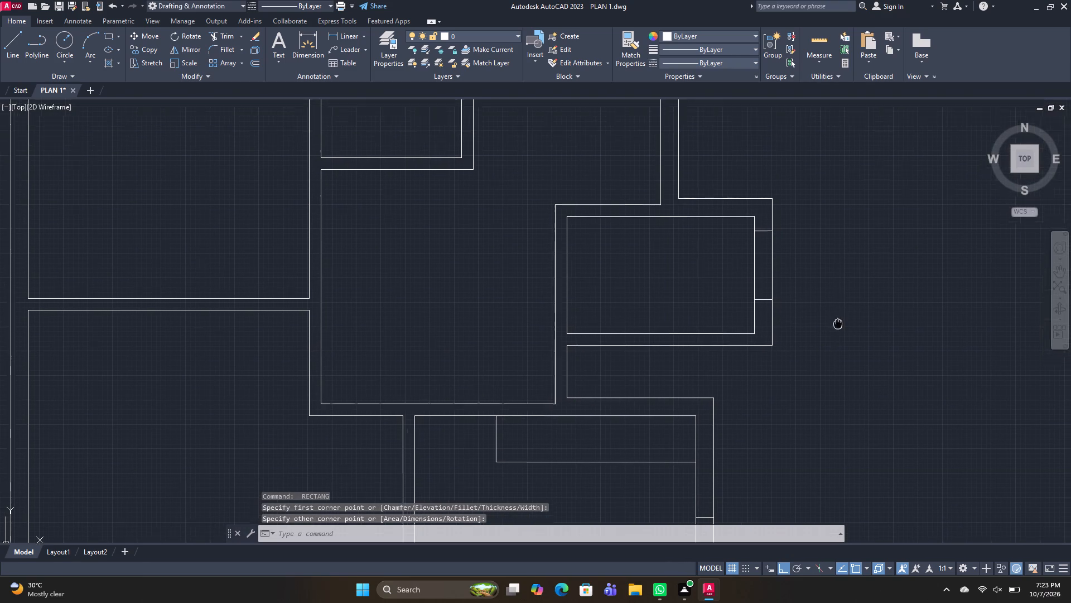
middle_drag(833, 338, 821, 382)
middle_click(821, 385)
middle_drag(553, 296, 572, 353)
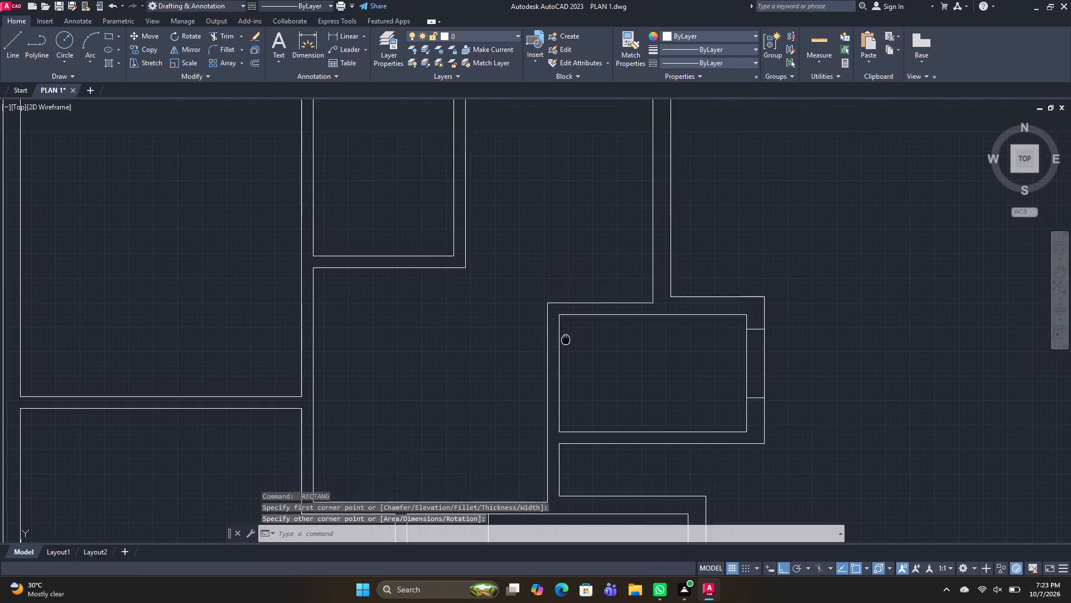
middle_drag(572, 353, 588, 383)
key(space)
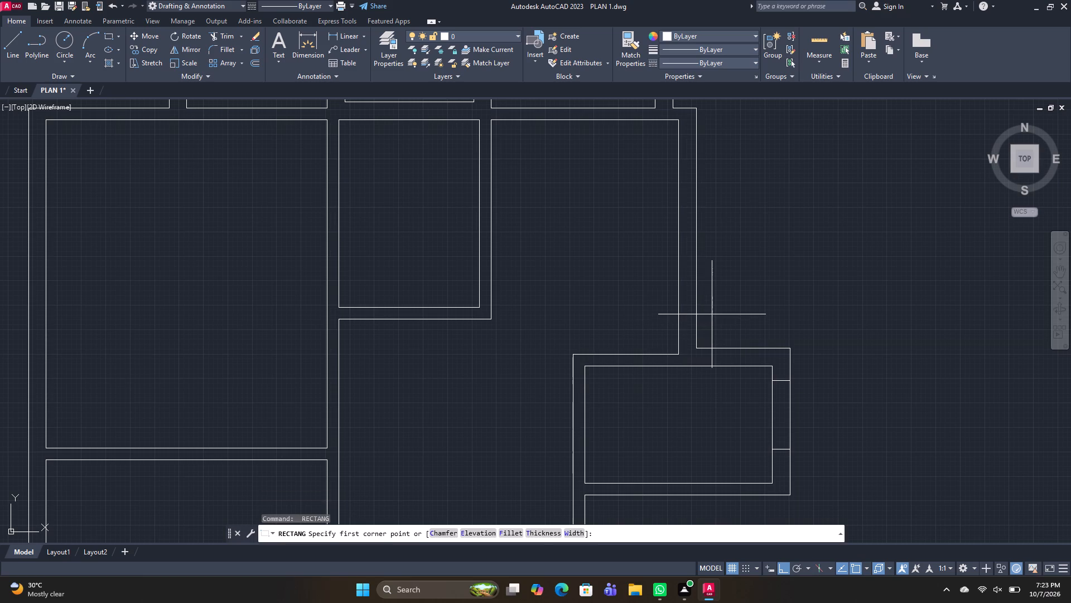
drag(694, 179, 693, 192)
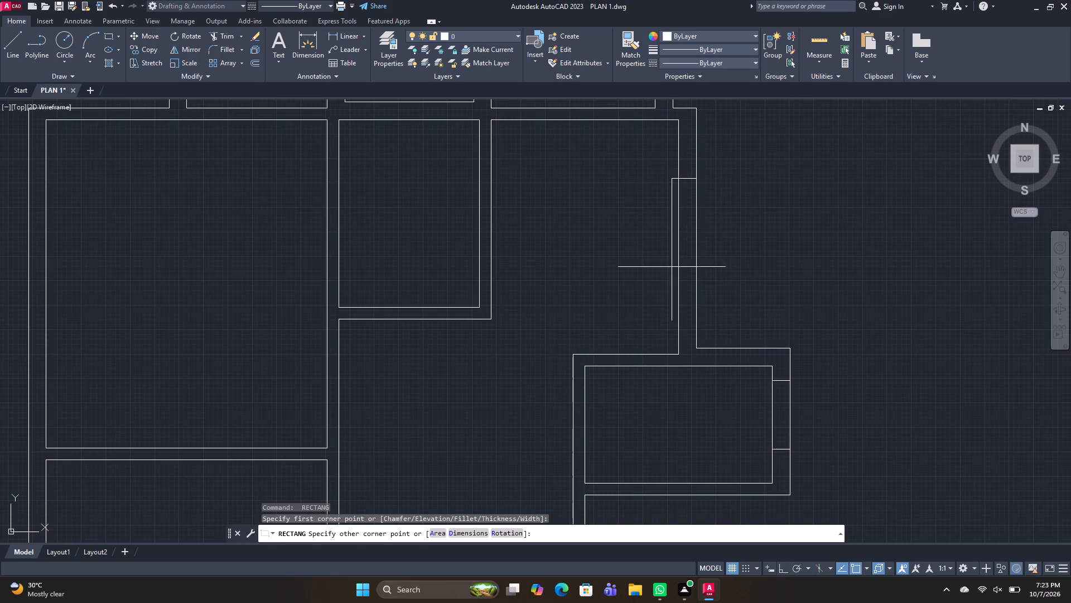
click(677, 282)
Draw wall-thick rectangles in the wall between the northeast room and its north projection, and in the small middle room's north wall.
middle_drag(578, 332, 691, 352)
scroll(691, 337, down, 1)
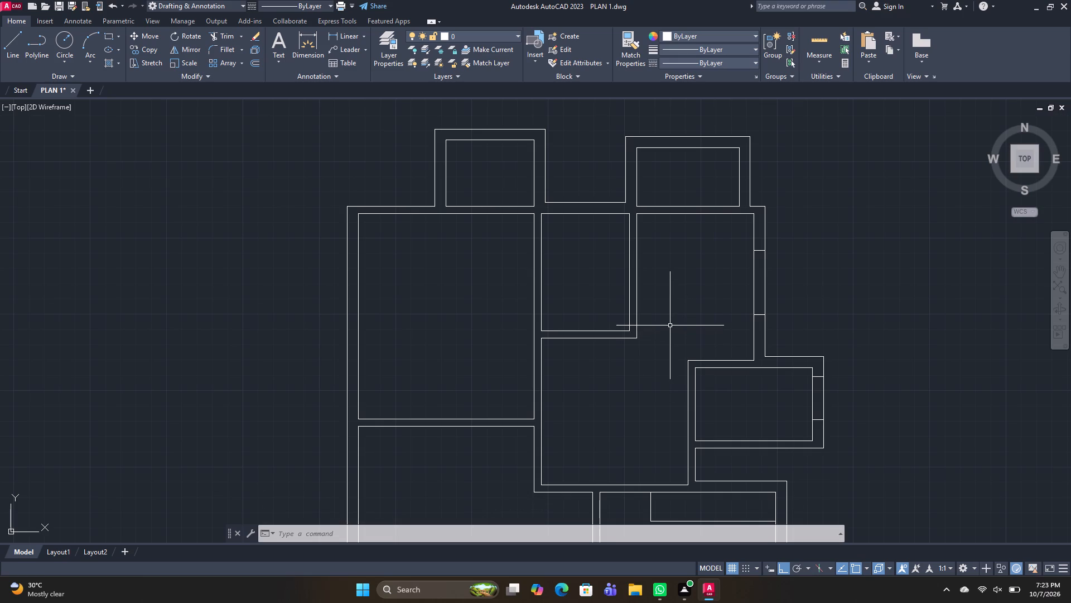
key(space)
click(660, 204)
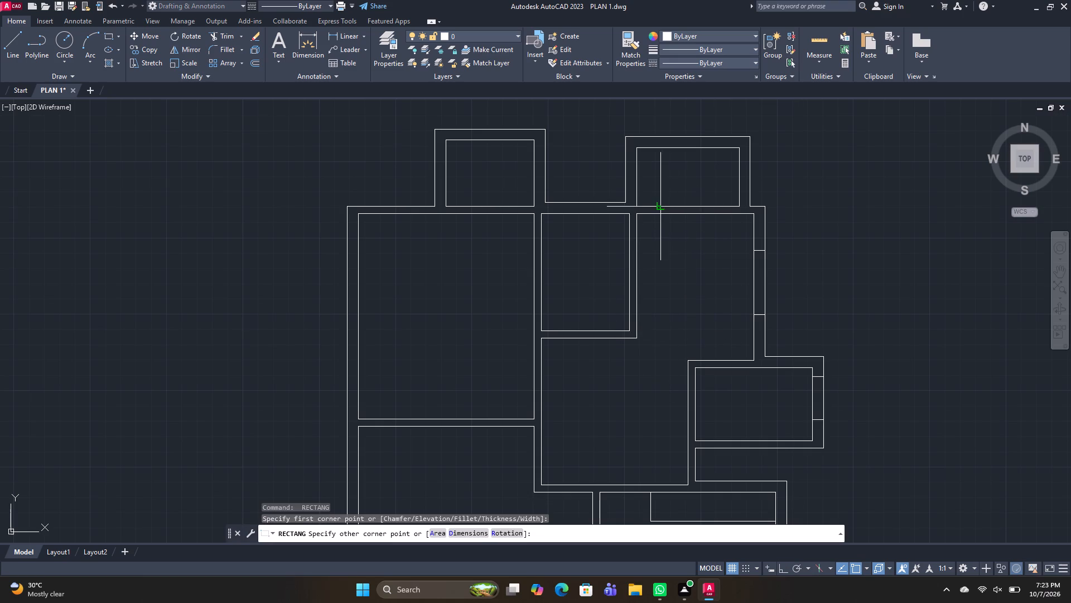
click(727, 212)
middle_drag(686, 255, 665, 256)
middle_click(665, 257)
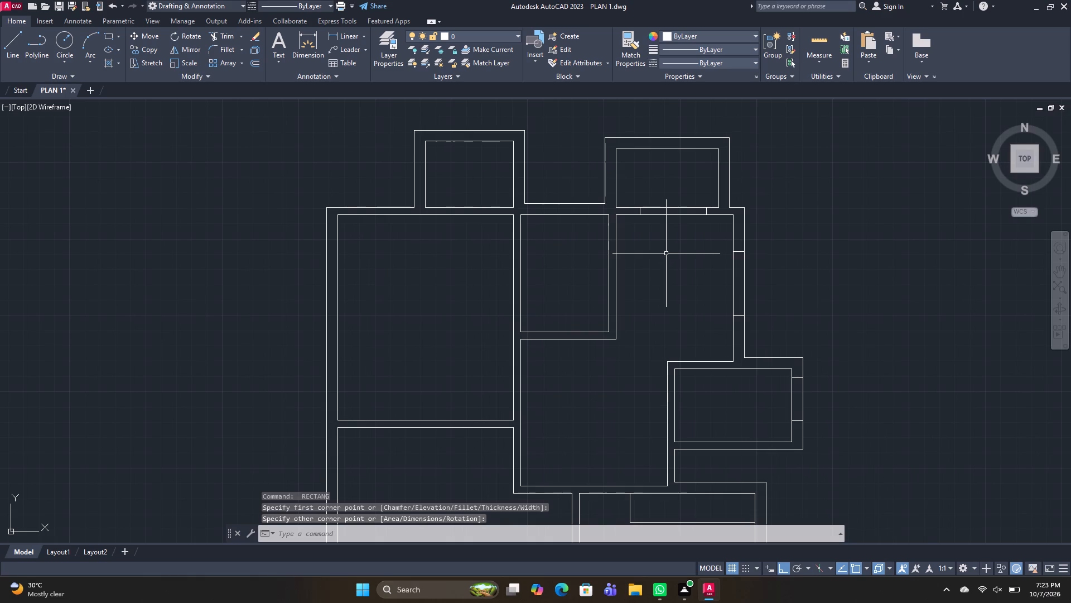
key(space)
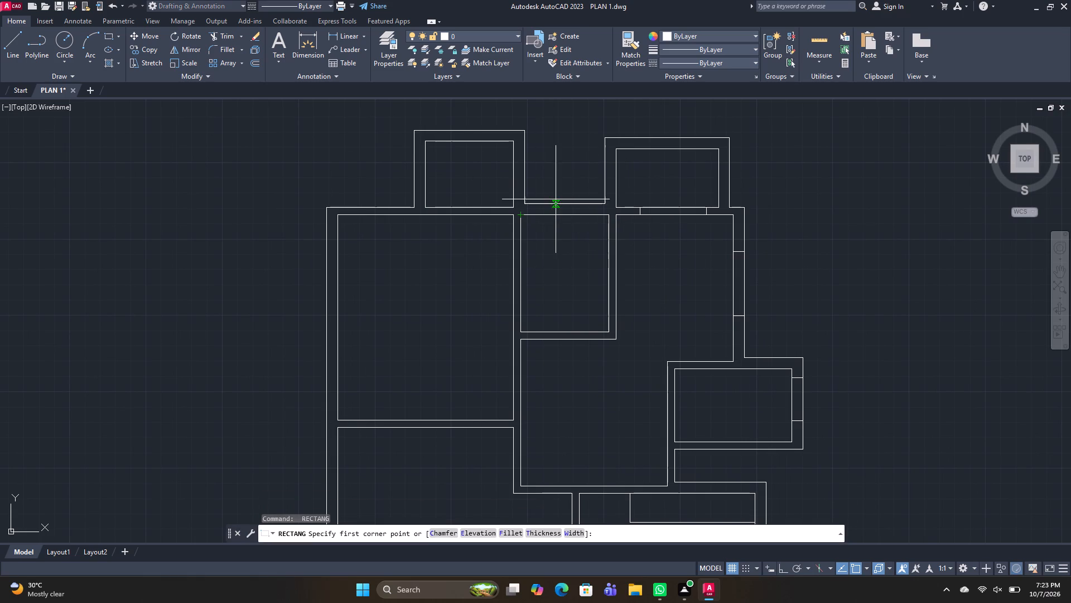
click(541, 202)
click(595, 215)
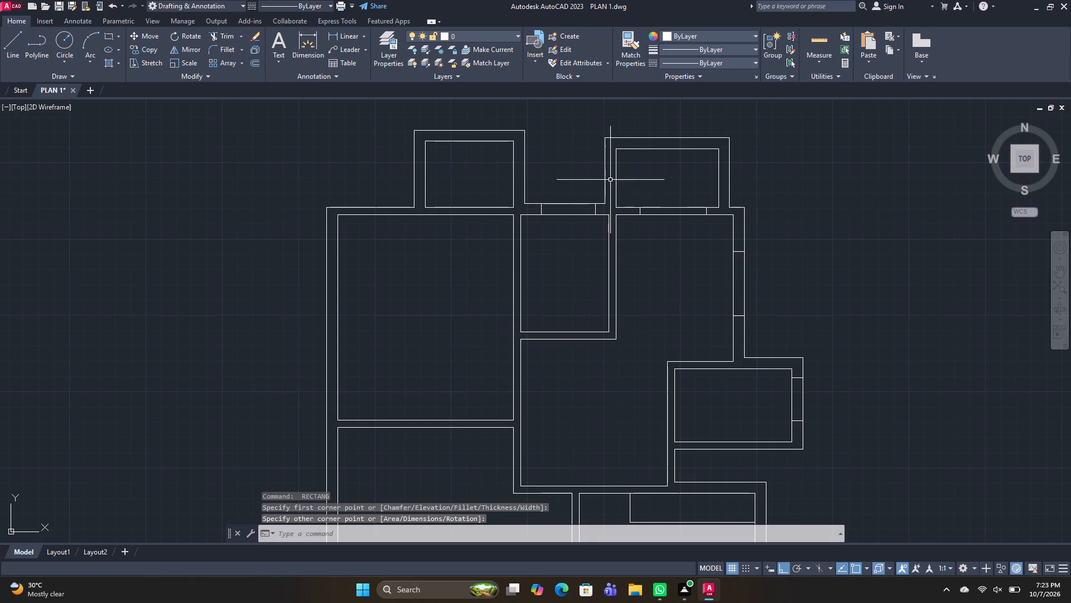
Draw wall-thick squares at the northwest and northeast wall corners of the northeast projection, from inner corner to outer corner.
scroll(616, 151, up, 1)
key(space)
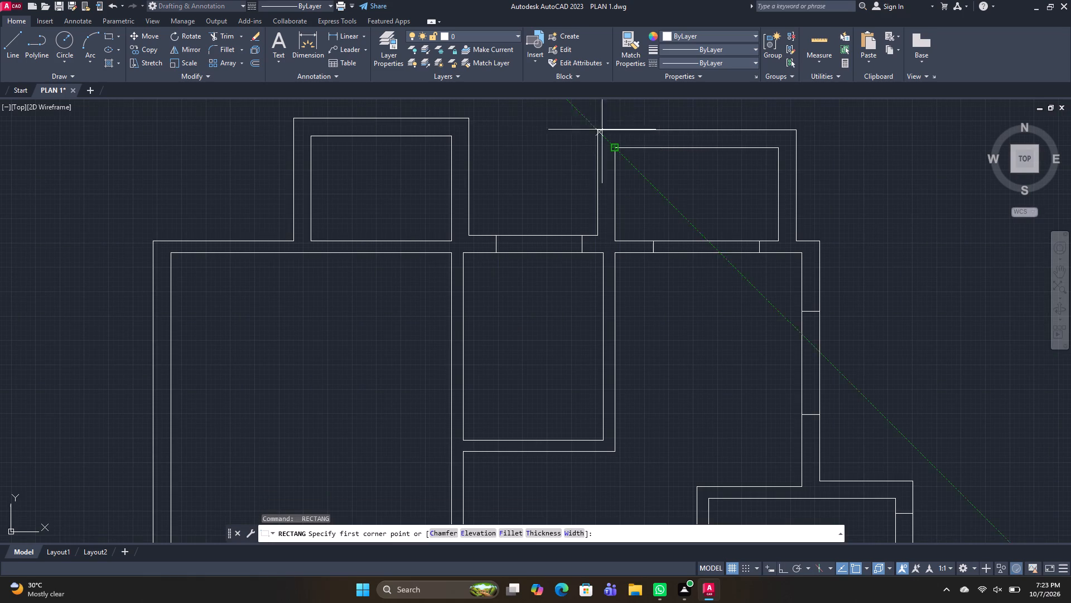
click(616, 146)
click(600, 131)
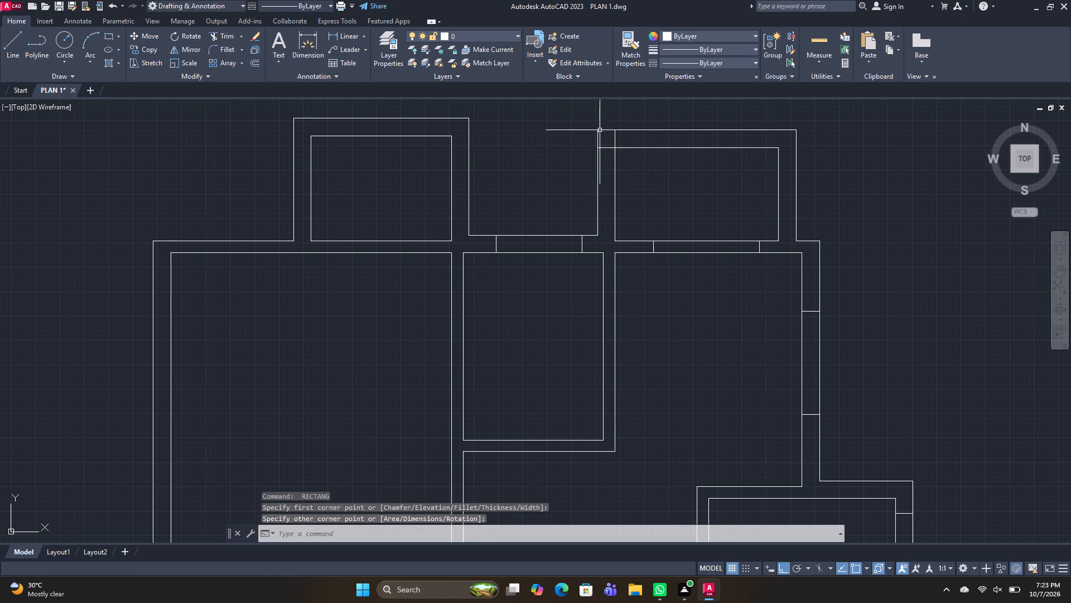
key(space)
drag(778, 150, 783, 146)
click(795, 130)
Draw wall-thick window rectangles in the northwest projection's north wall and in the northwest room's north wall, west of the projection.
key(space)
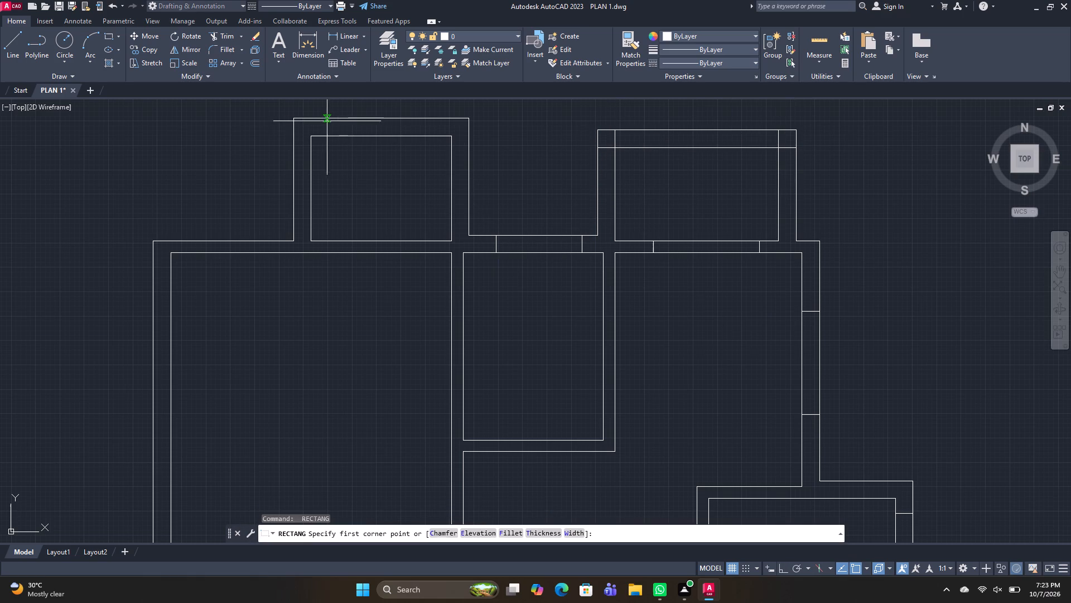
click(329, 117)
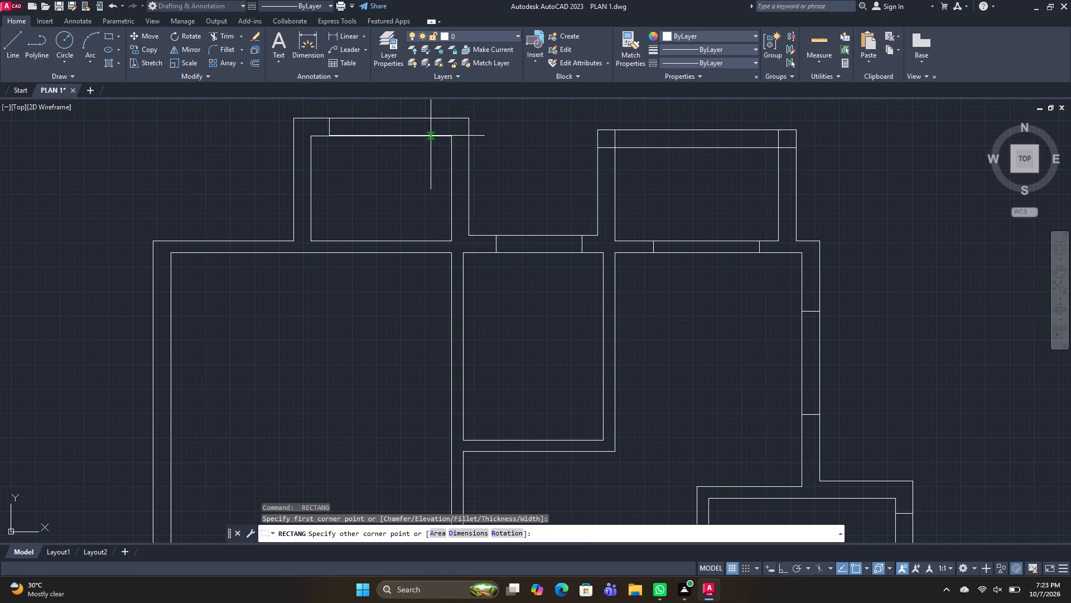
click(431, 136)
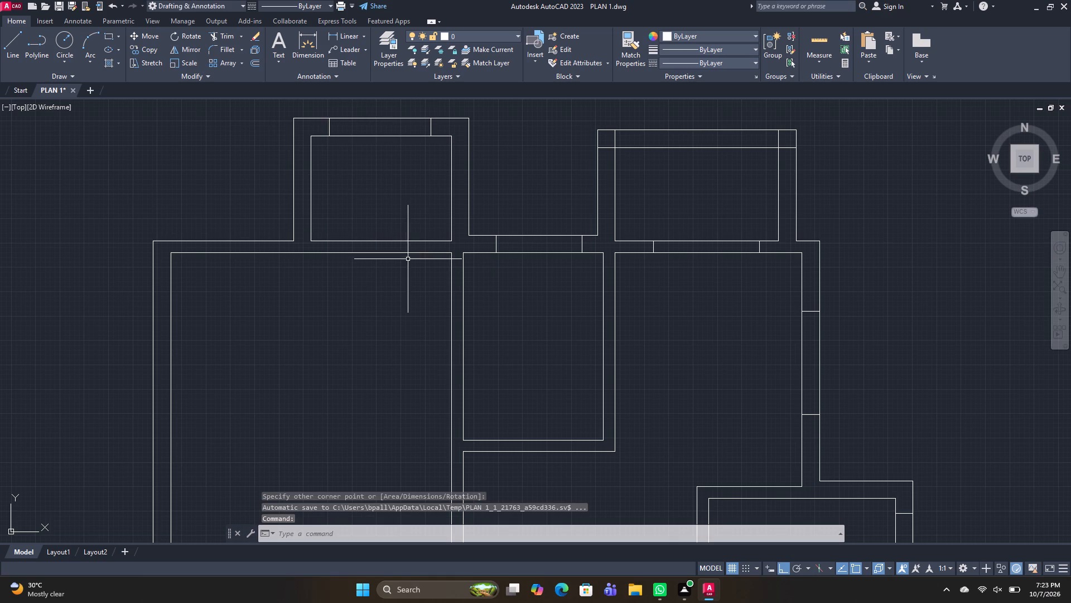
key(space)
click(190, 238)
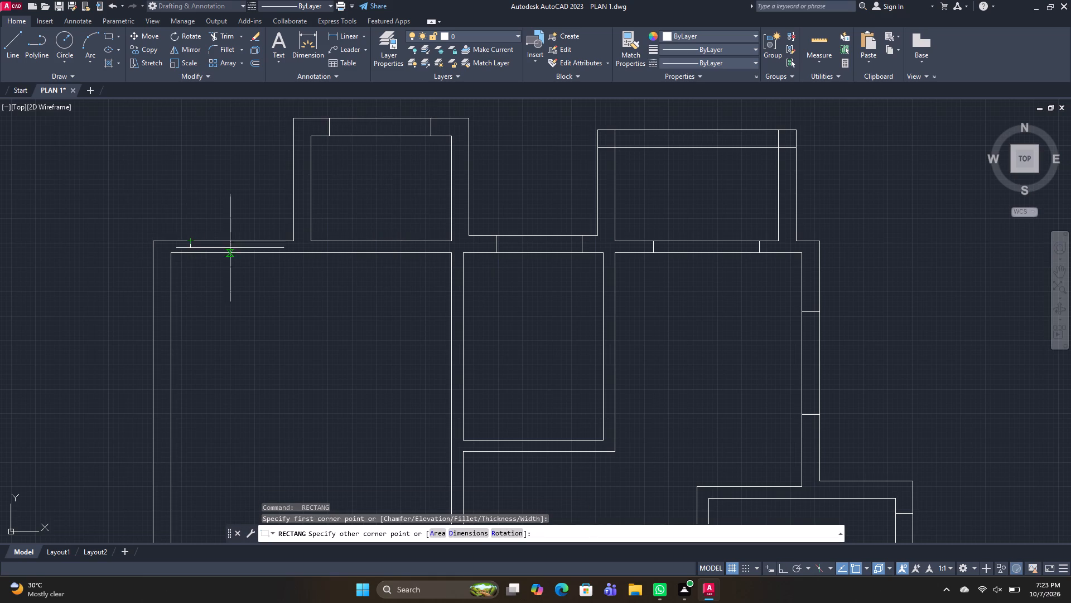
click(278, 249)
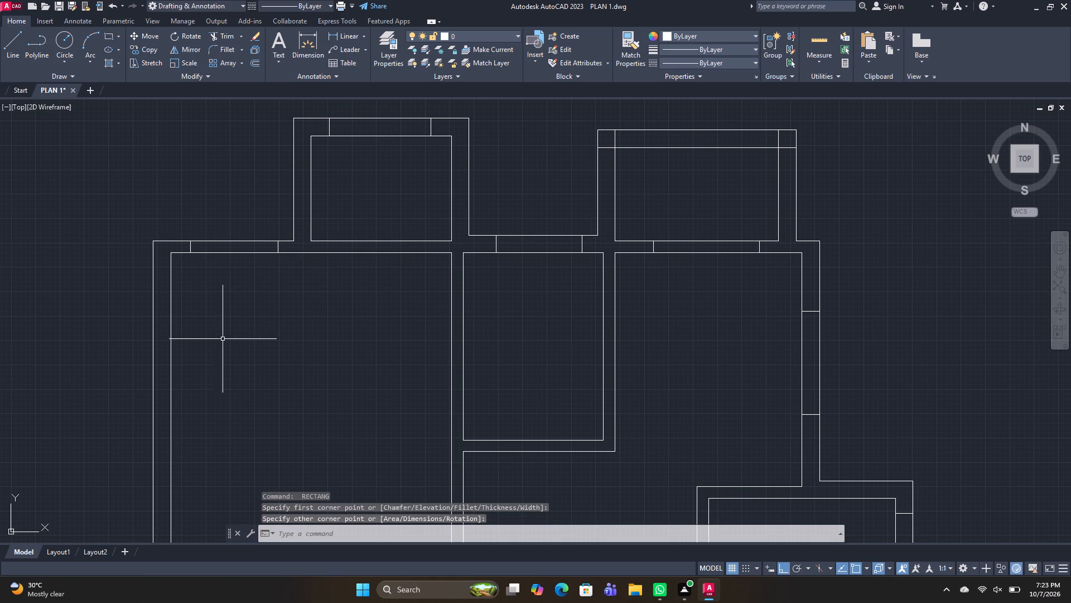
Draw wall-thick window rectangles in the west walls of the northwest room and the room south of it, each spanning roughly half the wall.
middle_drag(213, 342, 270, 281)
key(space)
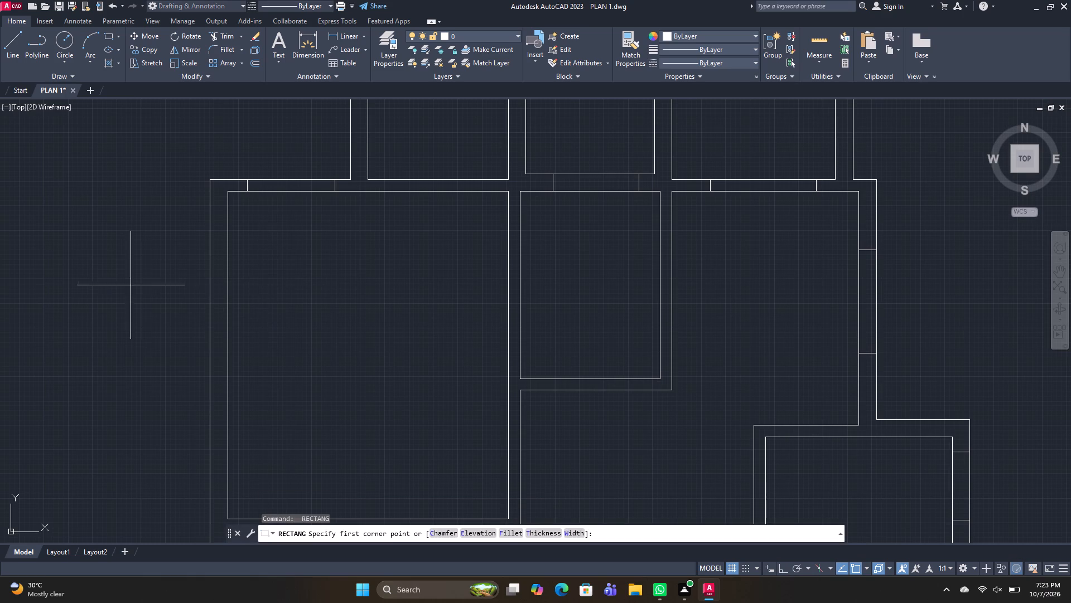
drag(228, 279, 224, 300)
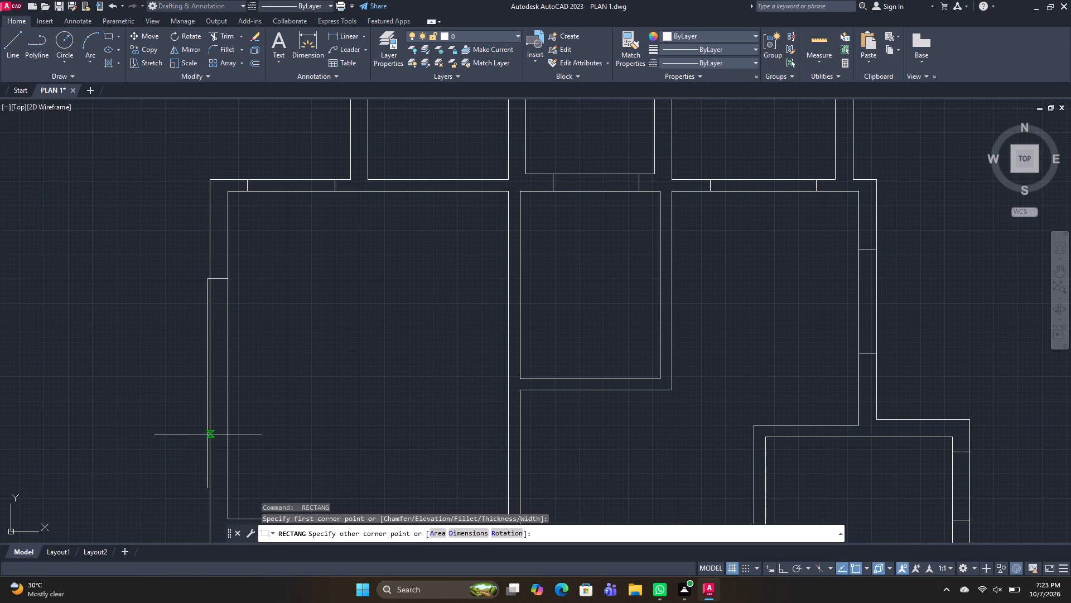
click(210, 433)
middle_drag(259, 433, 340, 227)
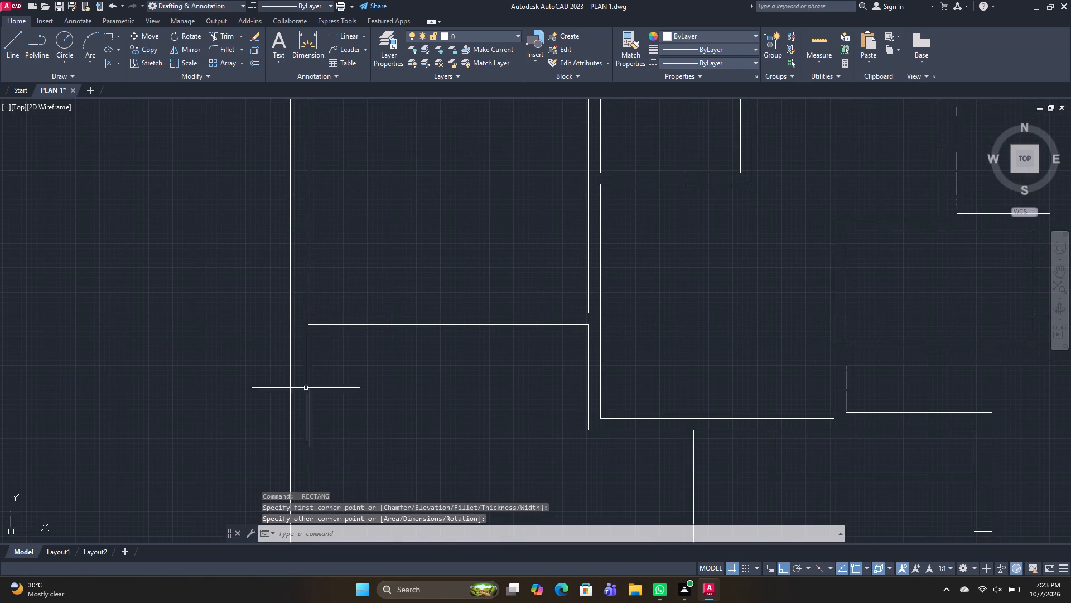
key(space)
middle_drag(369, 426, 342, 223)
drag(278, 287, 278, 304)
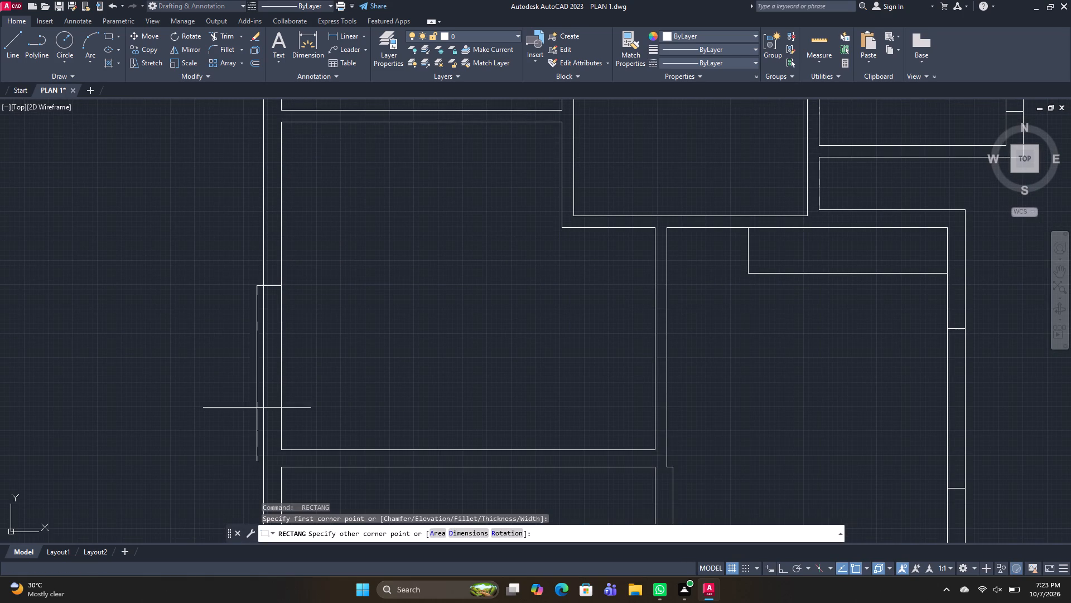
click(263, 418)
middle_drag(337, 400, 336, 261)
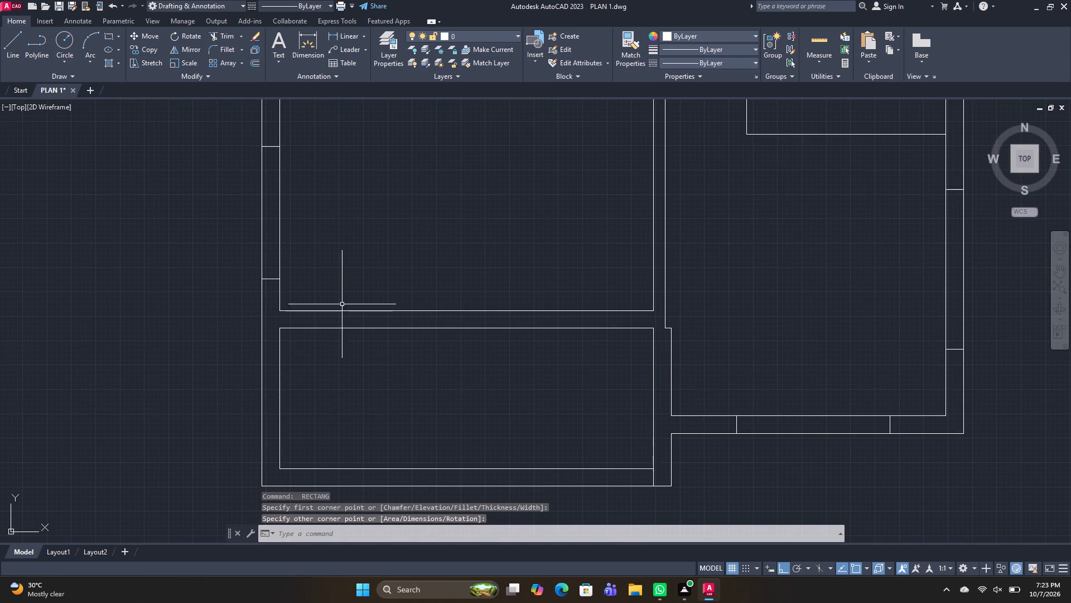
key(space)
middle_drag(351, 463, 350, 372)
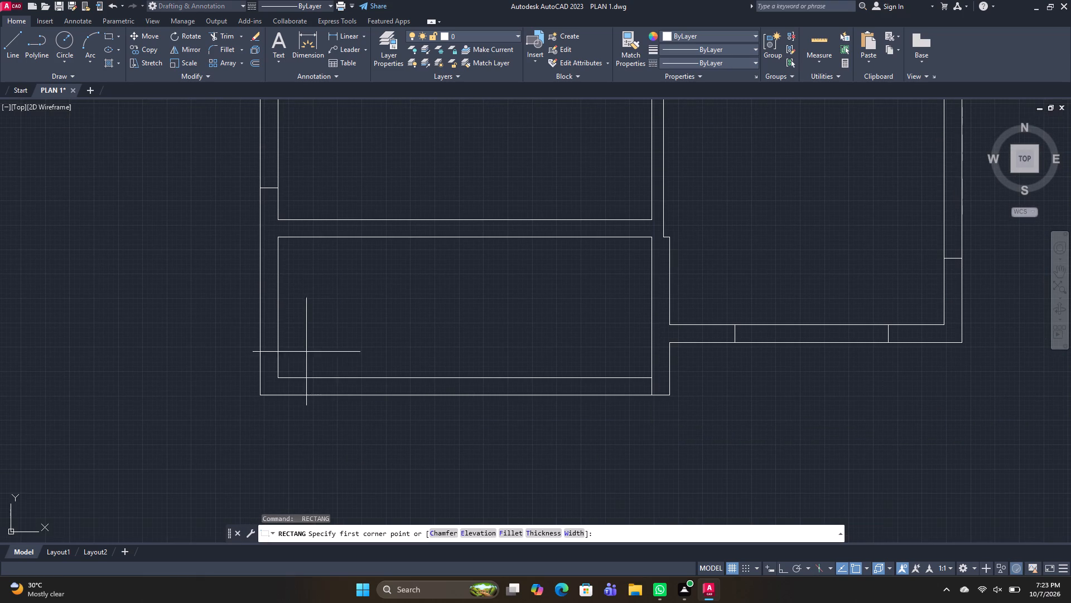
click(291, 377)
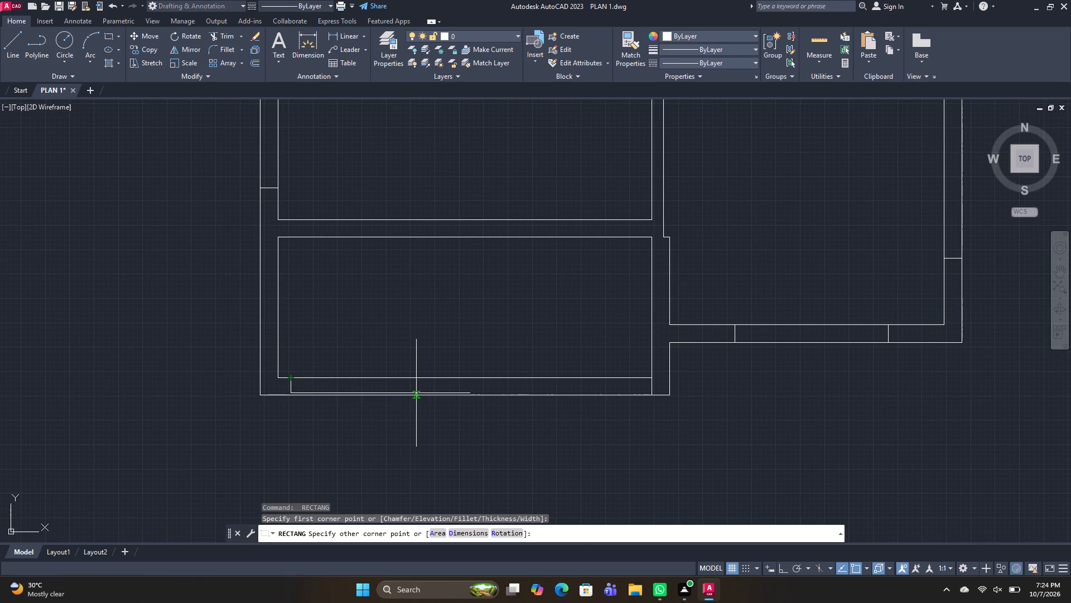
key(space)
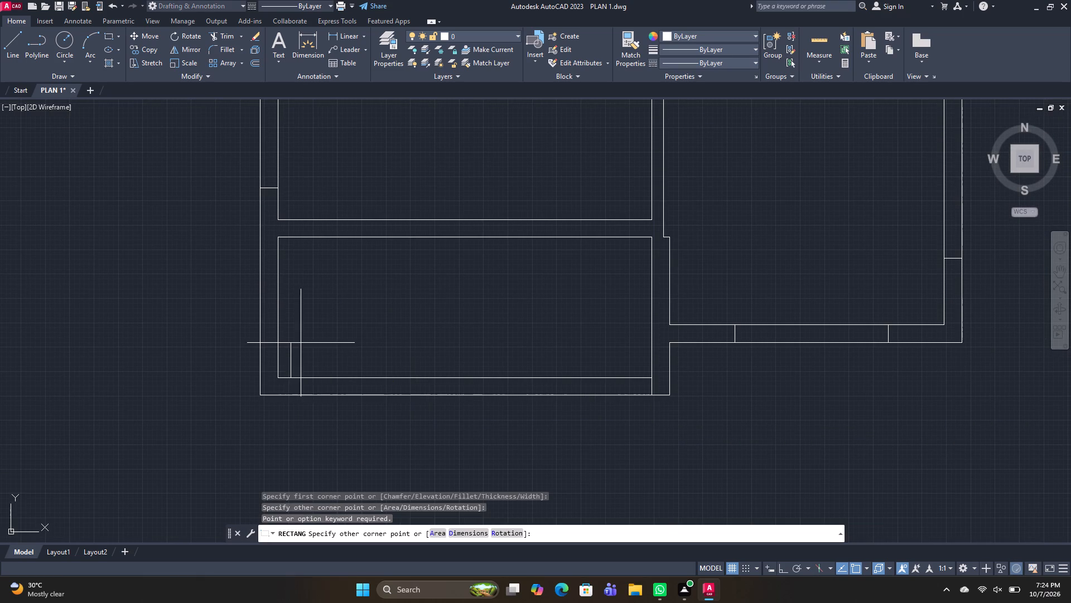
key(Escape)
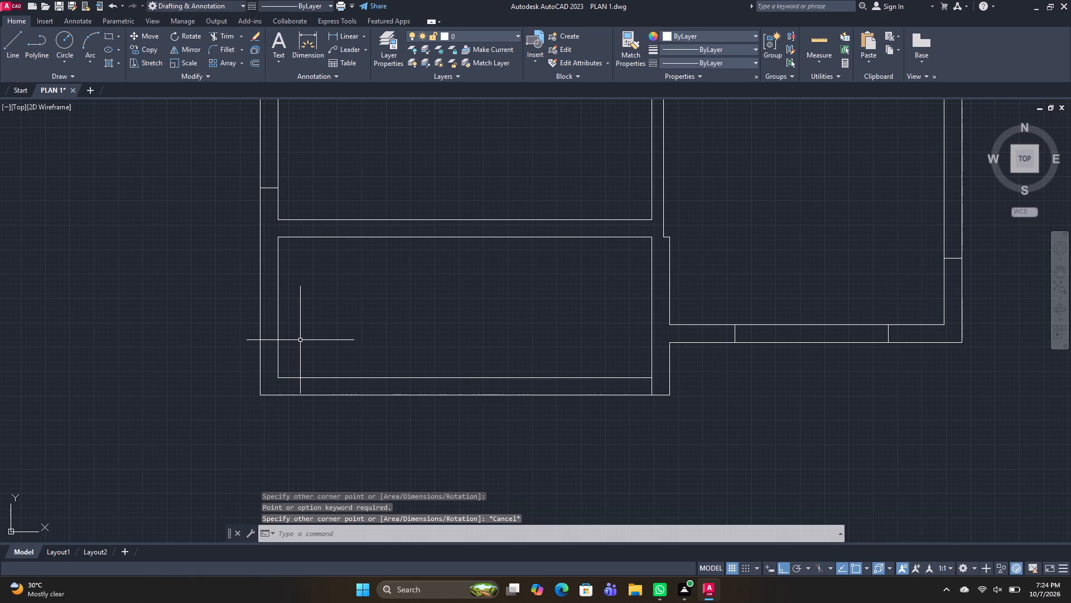
Draw two end-to-end wall-thick rectangles in the wall between the large southwest room and the narrow room south of it, starting near the west end.
key(space)
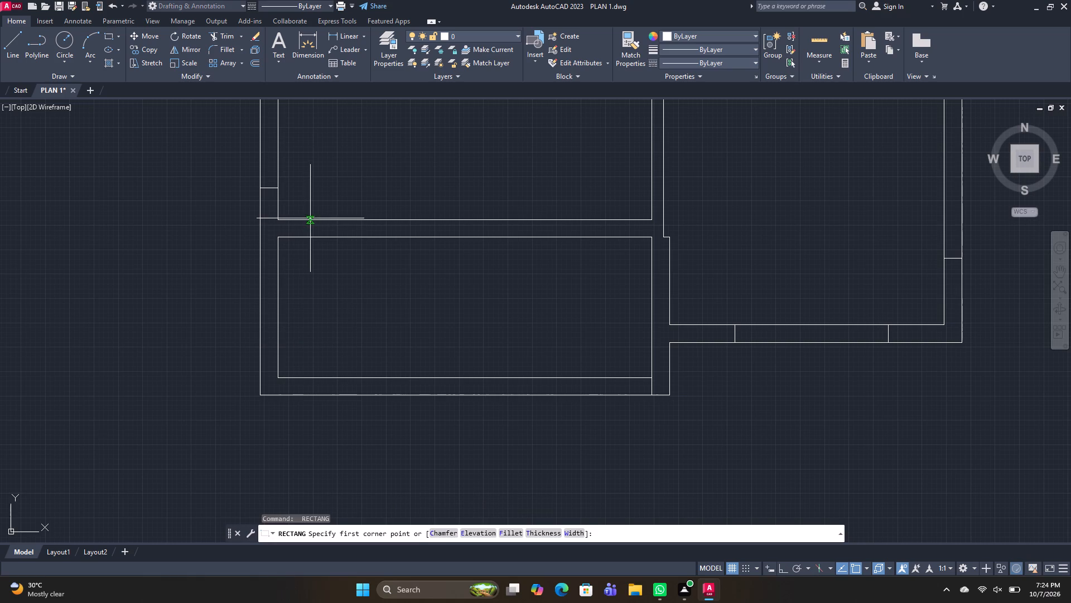
click(310, 218)
click(423, 236)
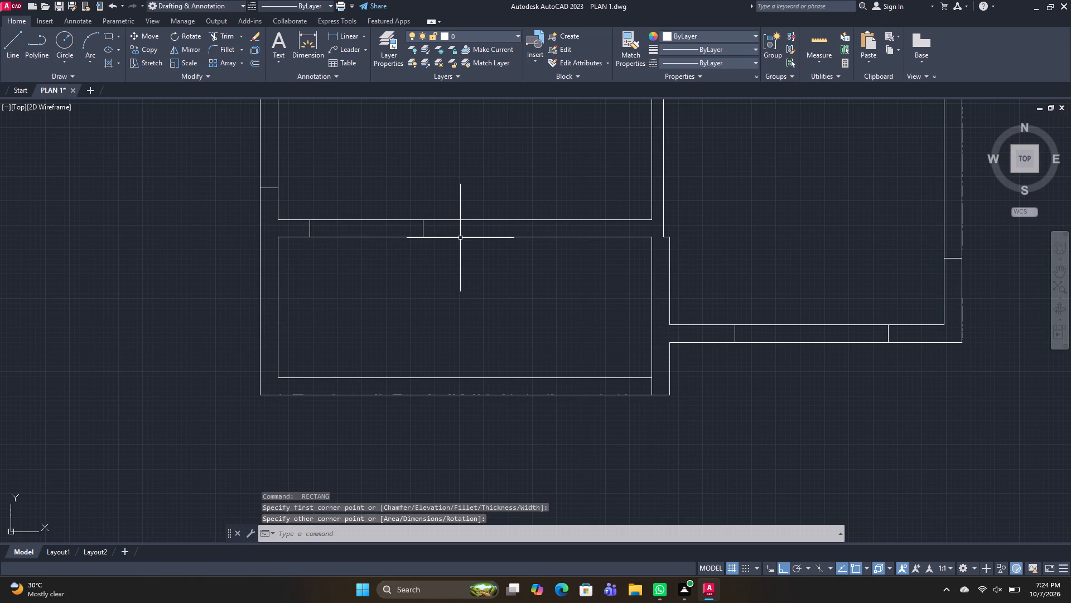
key(space)
drag(423, 221, 424, 221)
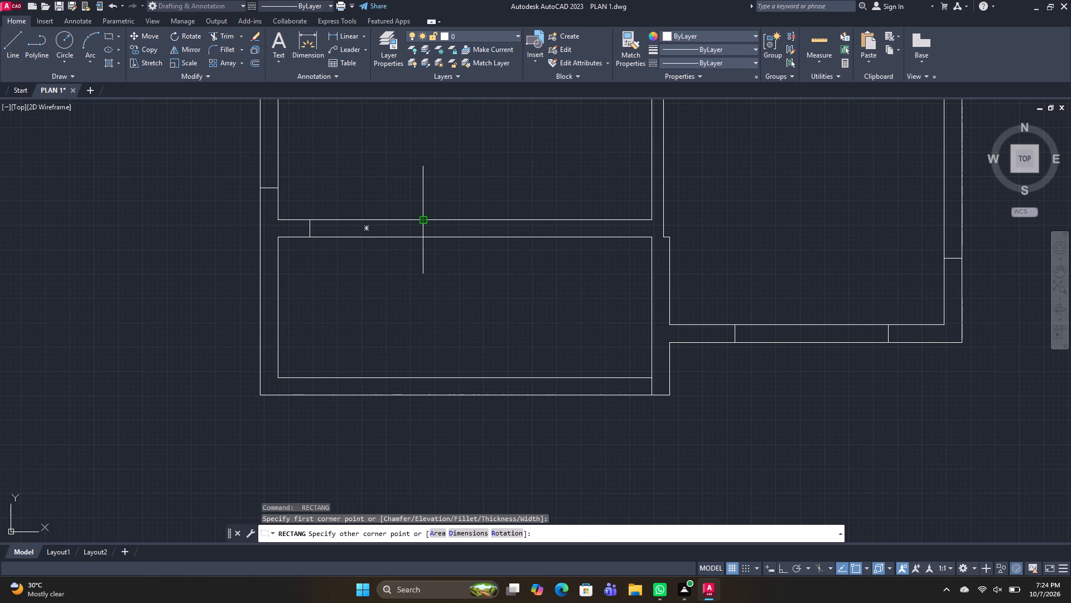
drag(424, 221, 429, 222)
click(530, 235)
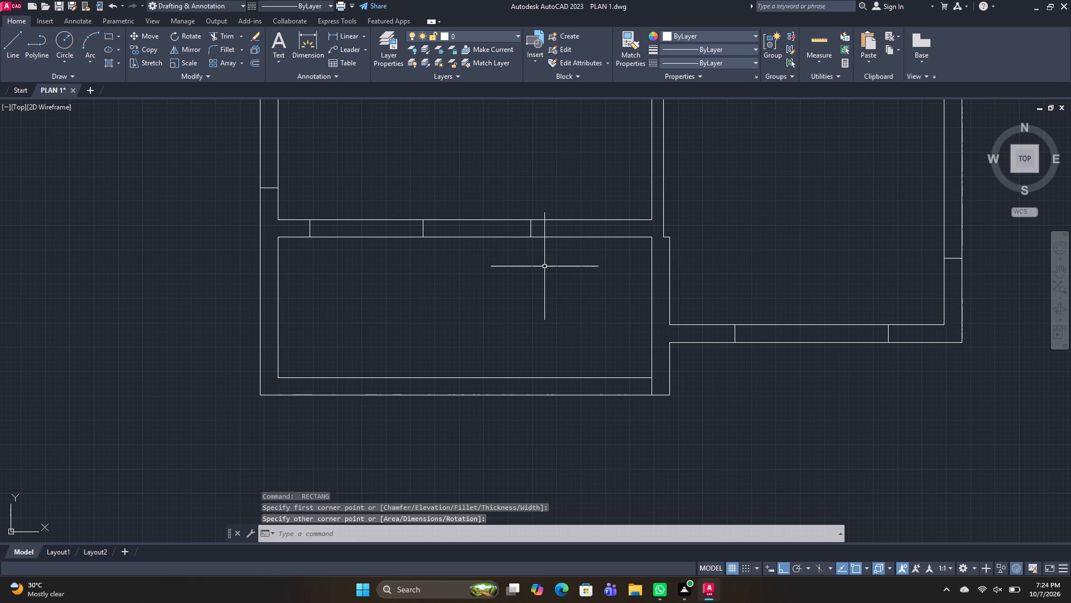
key(space)
key(Escape)
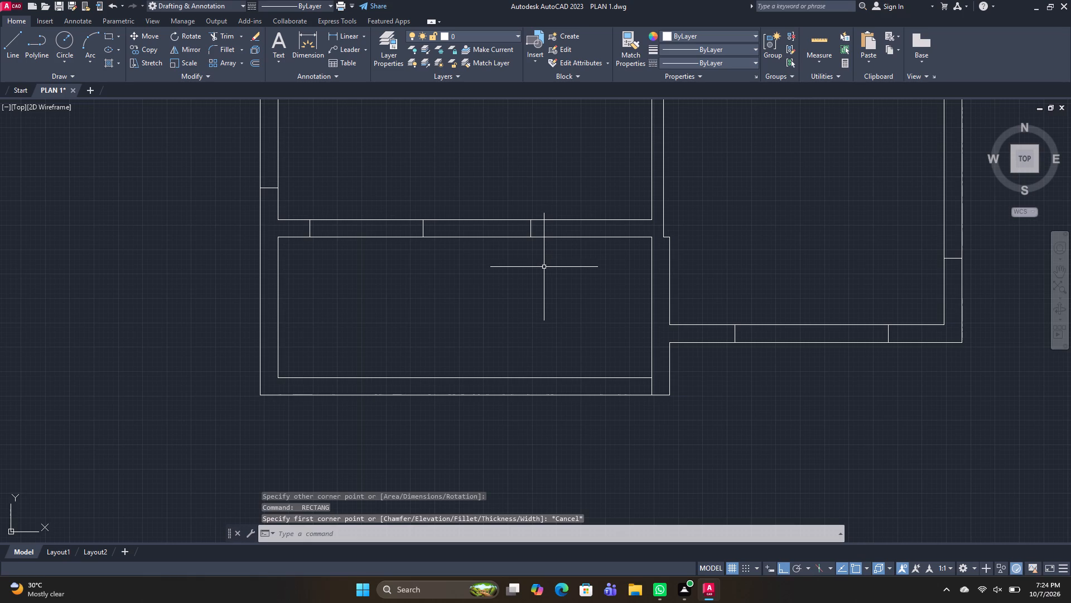
Offset the large southwest room's north and west inner wall lines a short distance into the room, using the Through option.
middle_drag(486, 235, 485, 418)
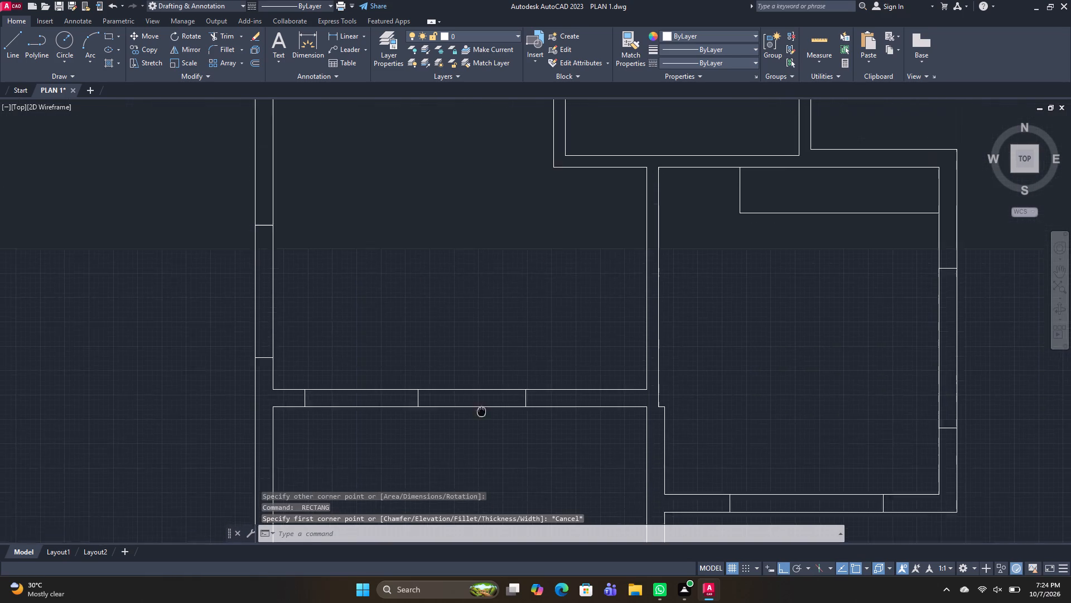
middle_drag(485, 418, 485, 424)
middle_click(485, 424)
scroll(438, 332, down, 1)
text(O T)
key(space)
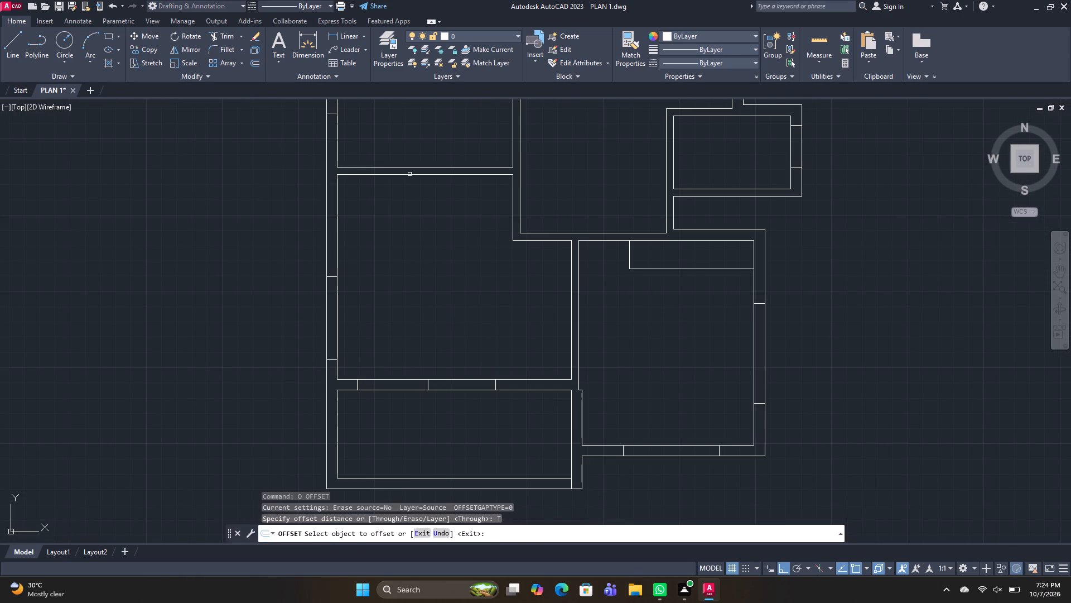
click(408, 175)
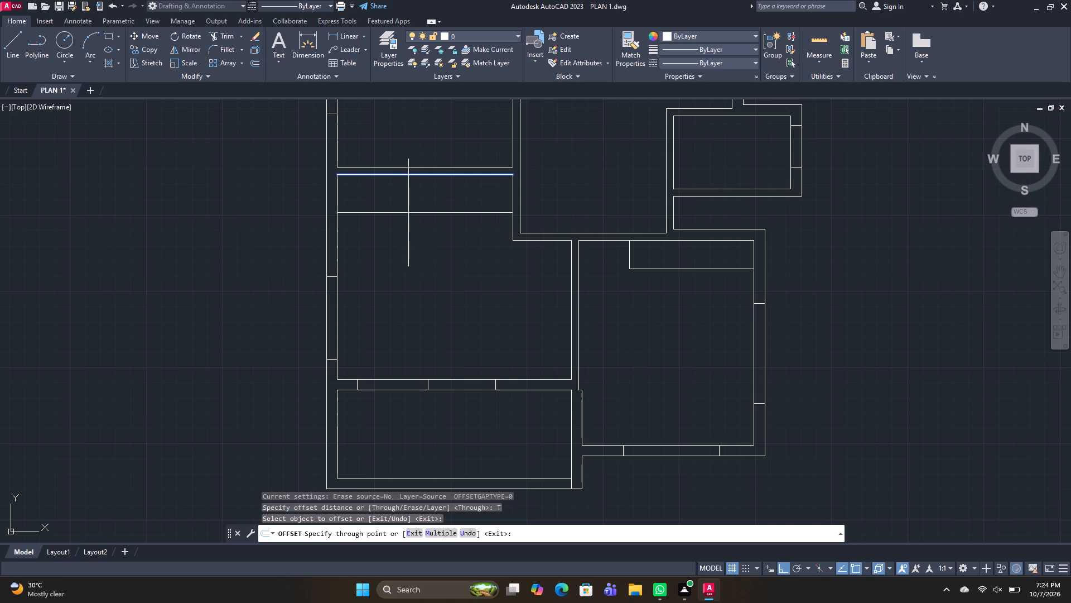
scroll(414, 200, up, 1)
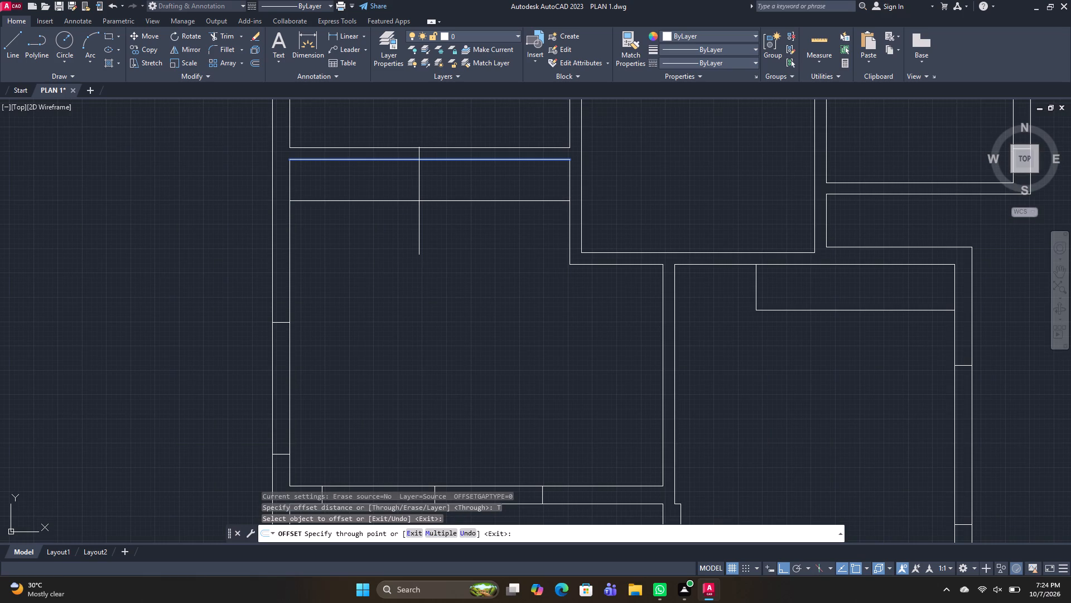
click(419, 201)
click(290, 280)
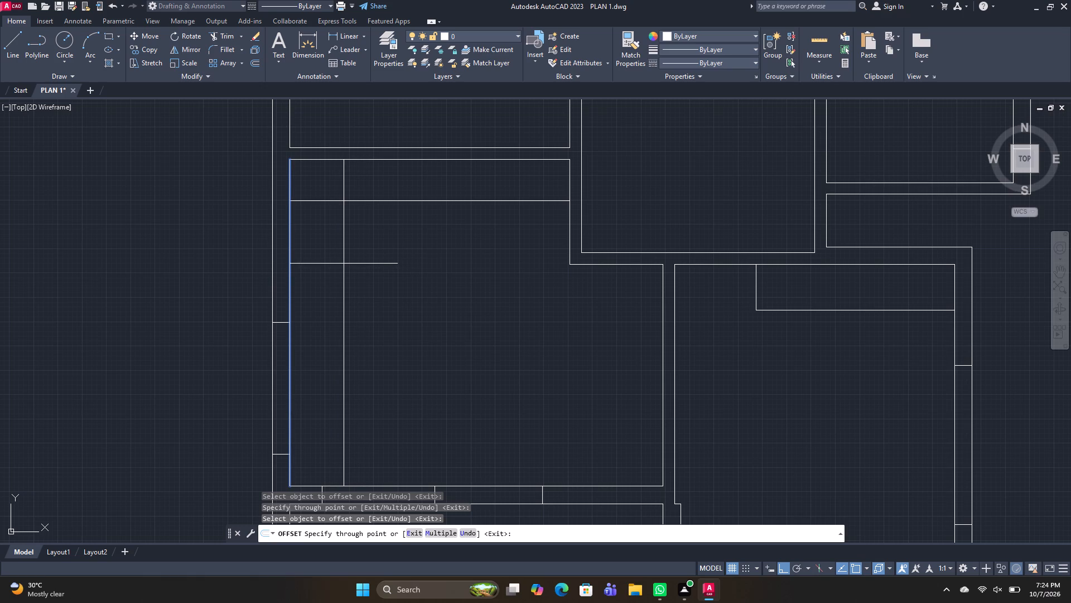
click(343, 262)
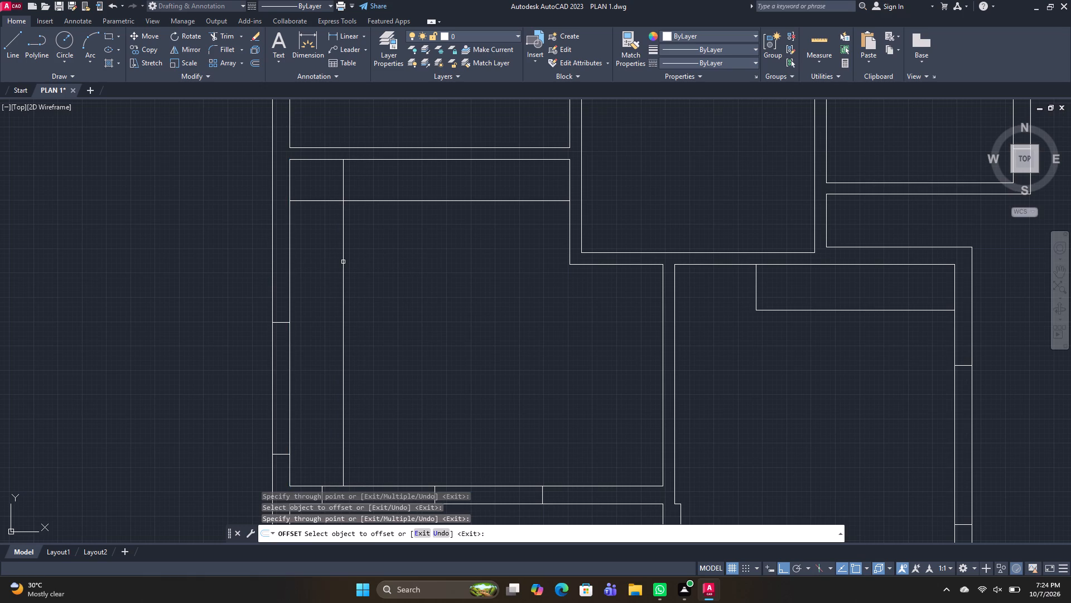
key(Escape)
Draw a short closing line from the west wall just below the window's north end, and trim the offset lines into an L-shaped counter.
text(L)
key(space)
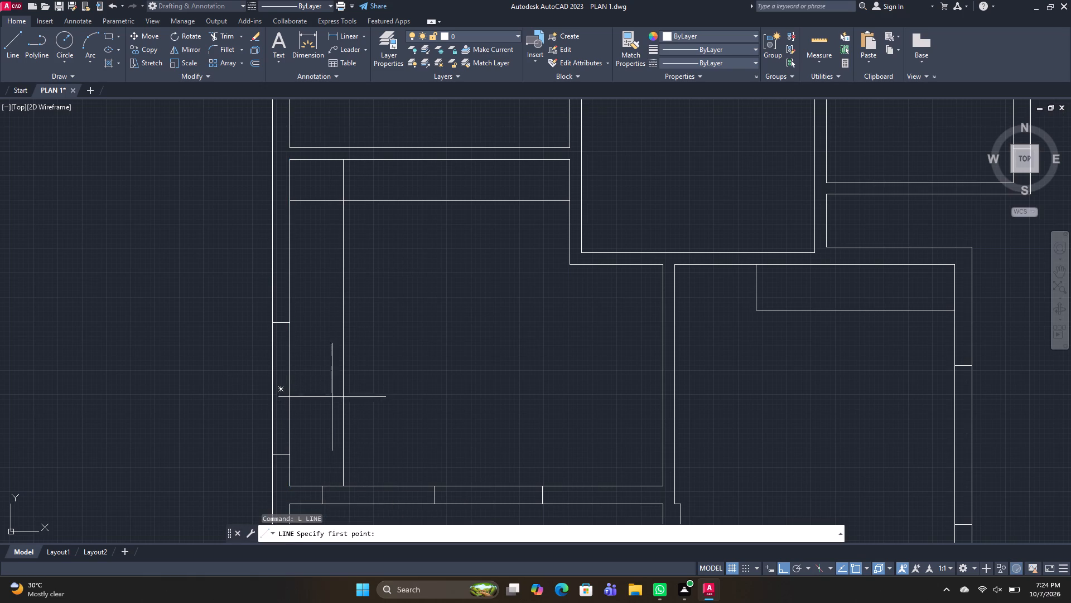
click(291, 348)
click(346, 343)
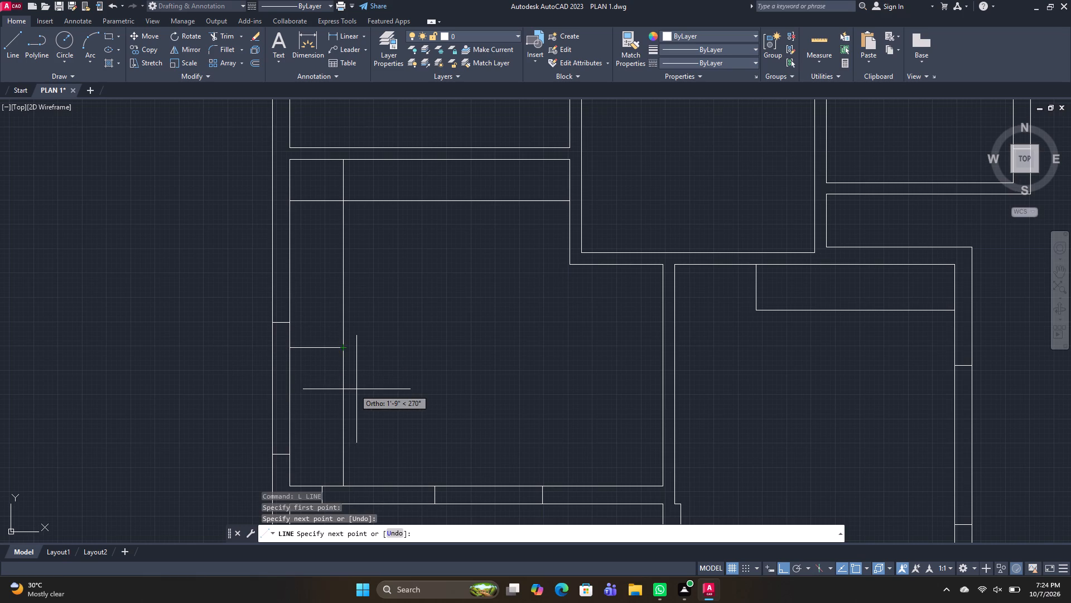
key(space)
key(t)
text(R)
key(space)
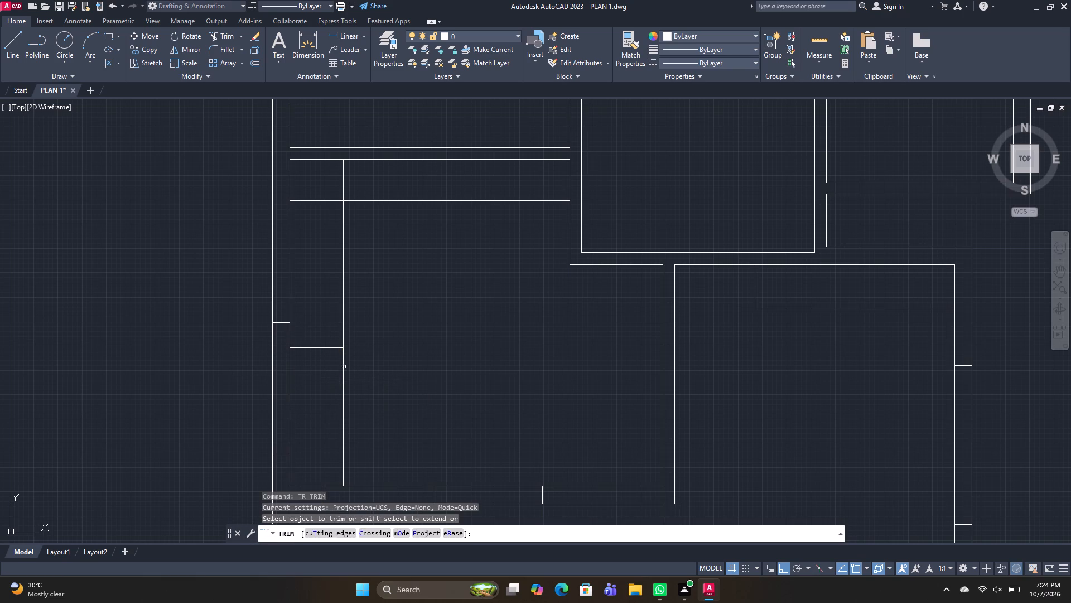
click(341, 378)
click(368, 374)
drag(356, 176, 327, 215)
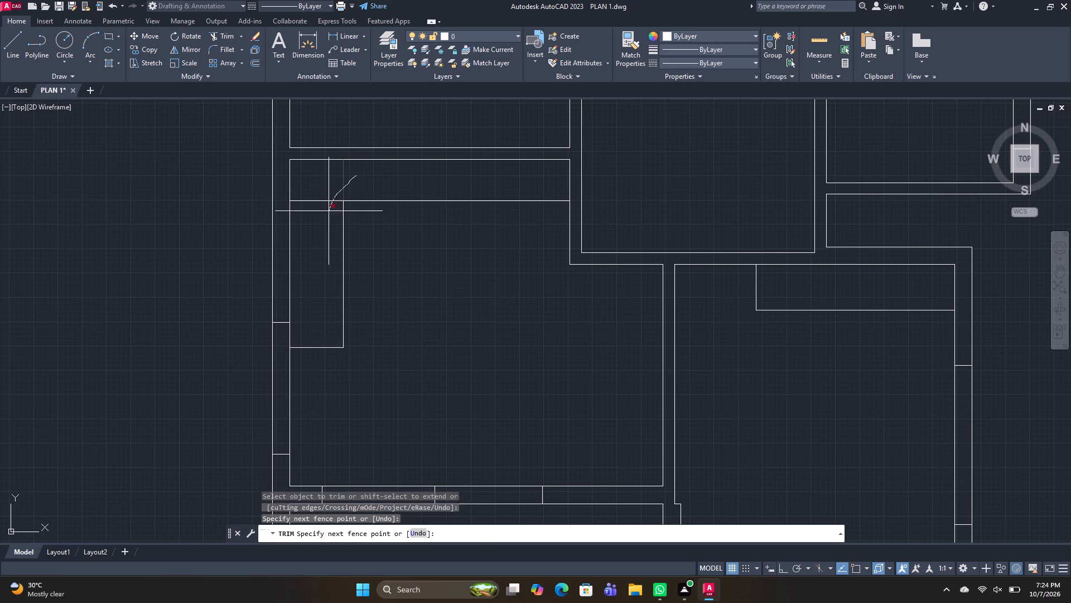
drag(327, 215, 326, 217)
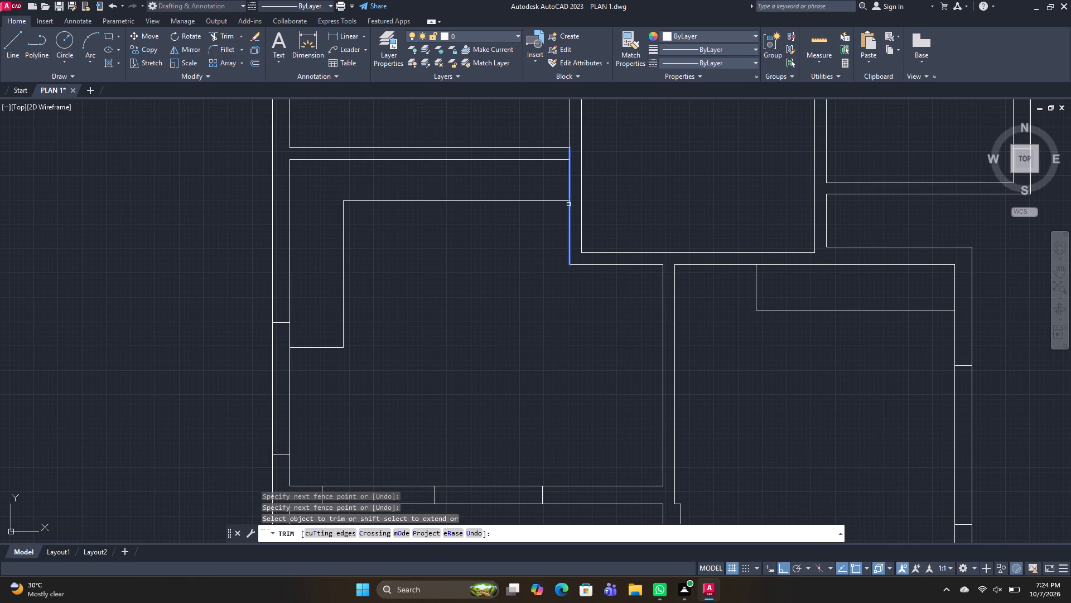
Trim the wall section southeast of the L-shaped counter, opening the large southwest room to the central space, and save the drawing.
shift+click(567, 200)
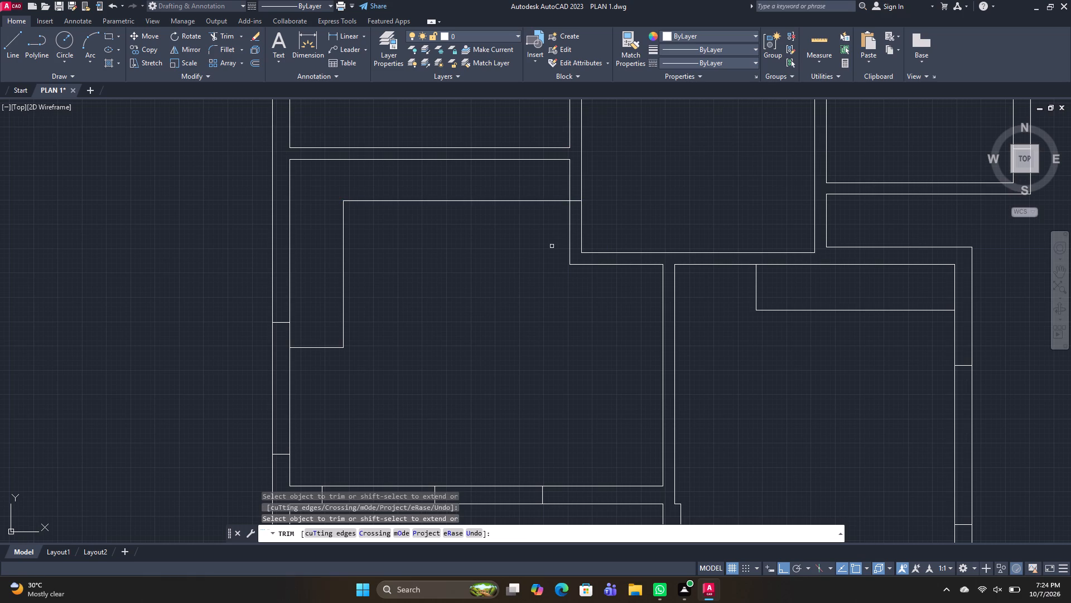
drag(555, 243, 611, 217)
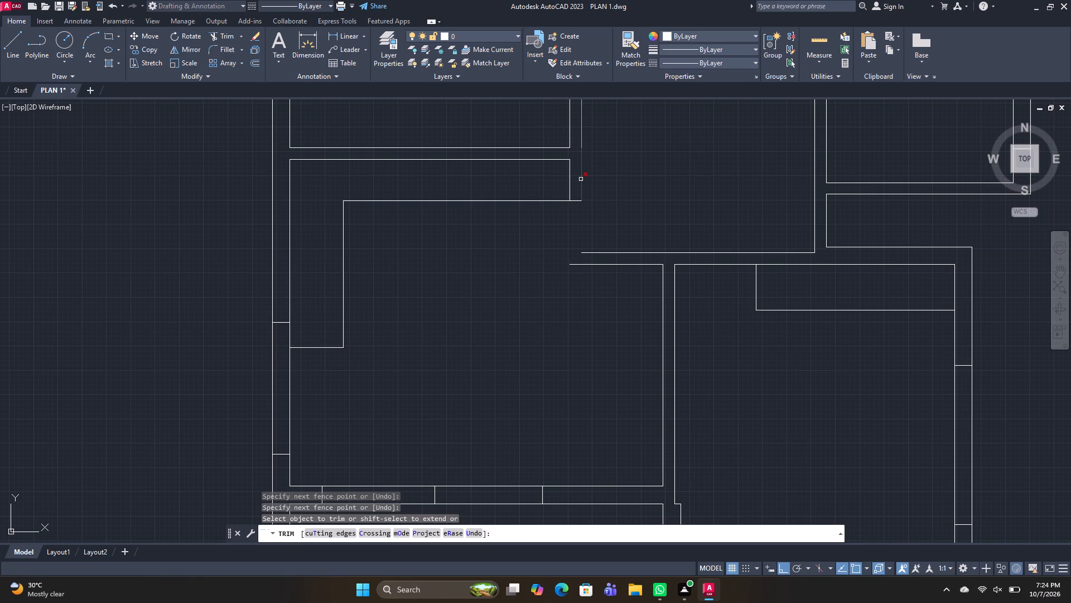
shift+click(566, 157)
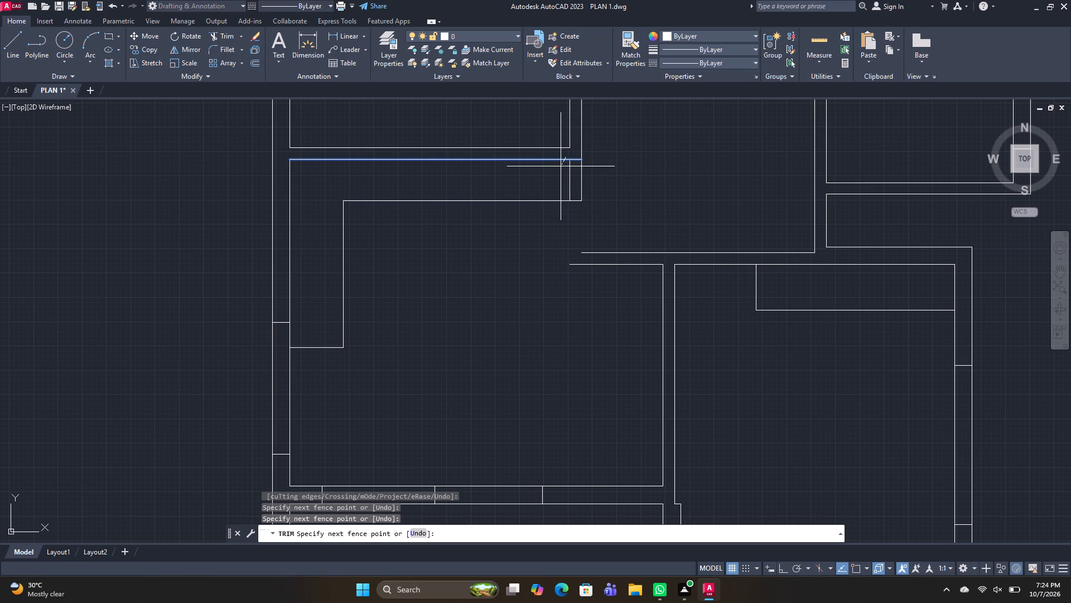
shift+click(562, 164)
drag(580, 168, 578, 196)
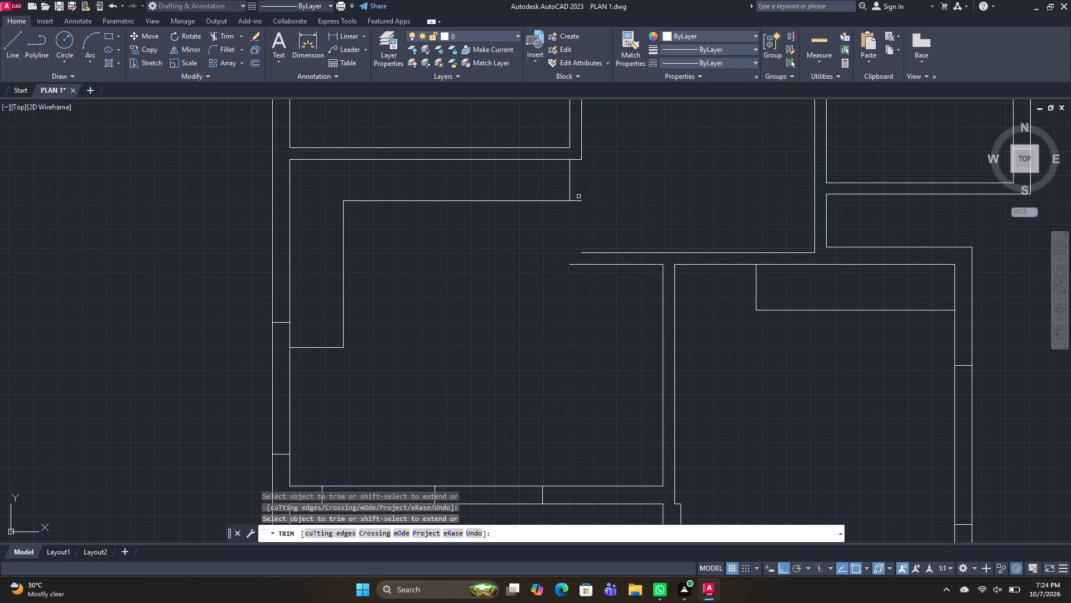
click(578, 202)
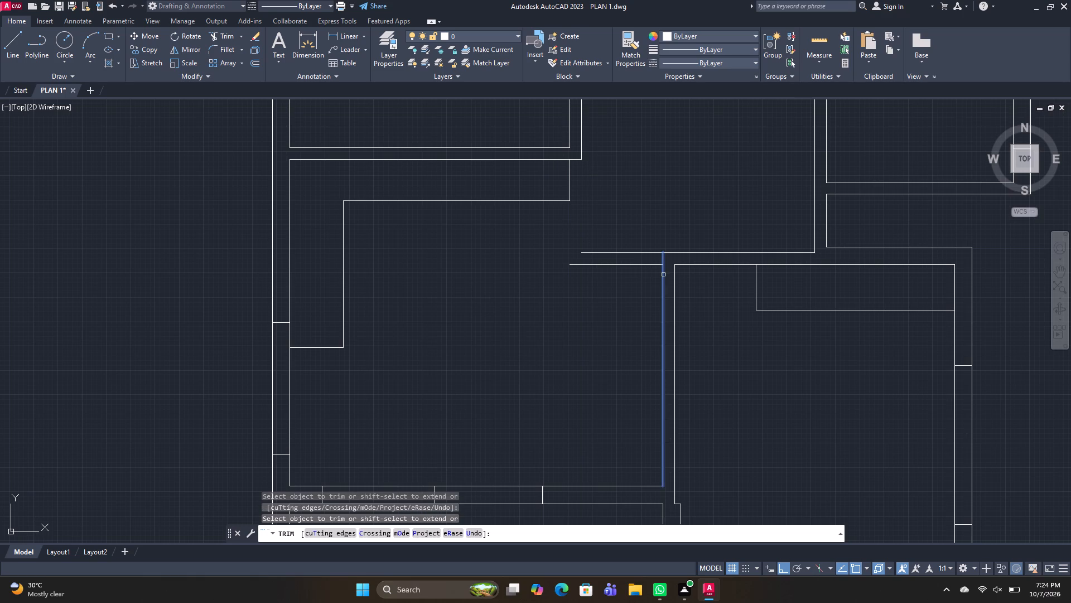
shift+click(663, 275)
drag(644, 242, 627, 308)
scroll(615, 308, down, 2)
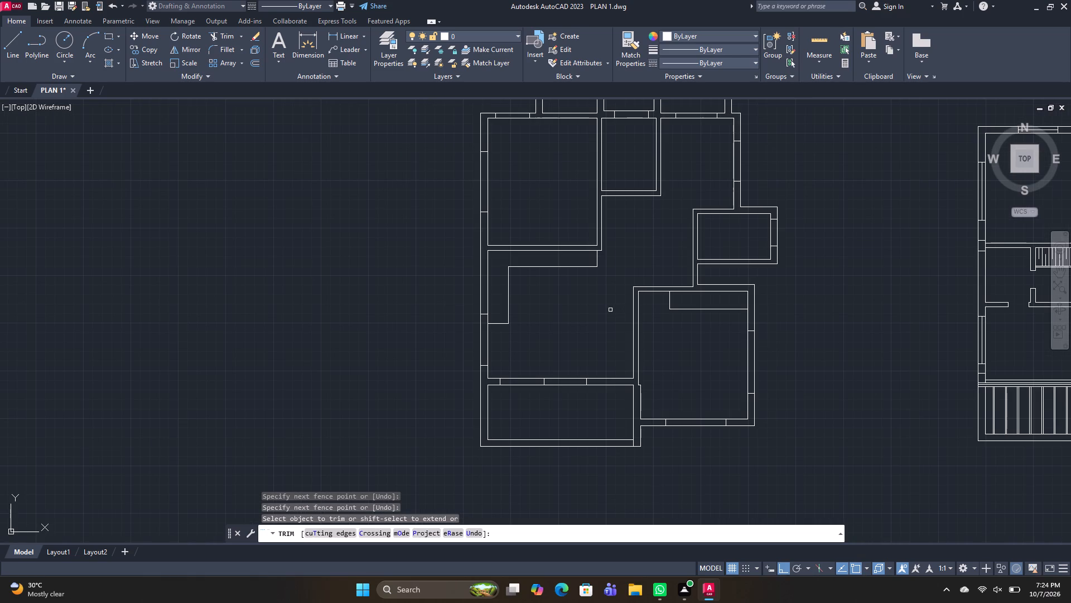
key(ctrl+s)
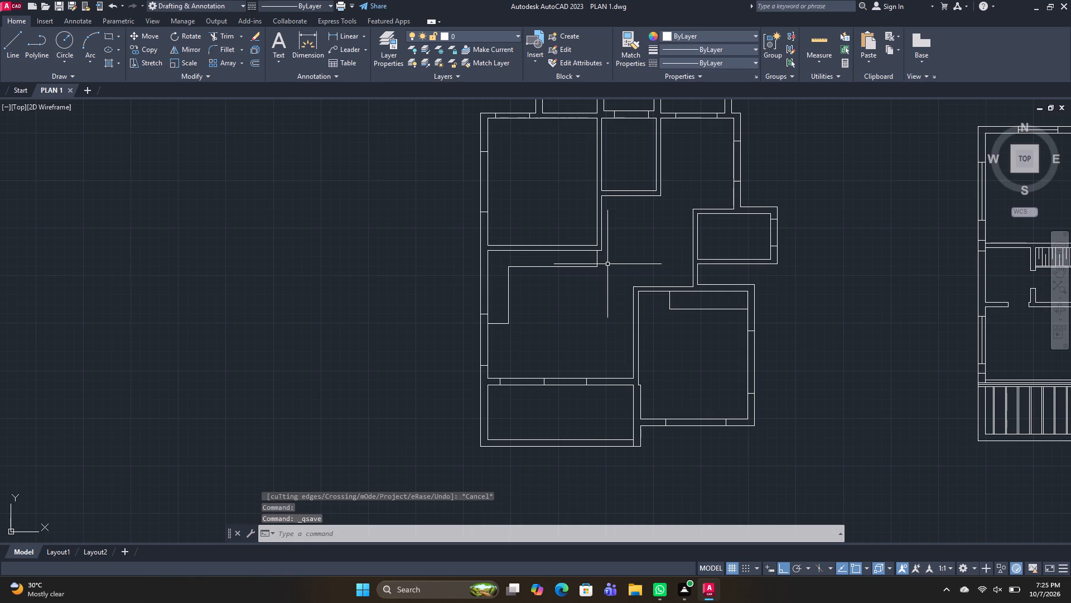
Draw centre lines through the two end-to-end rectangles above the narrow south room and through the southeast room's south window.
text(L)
key(space)
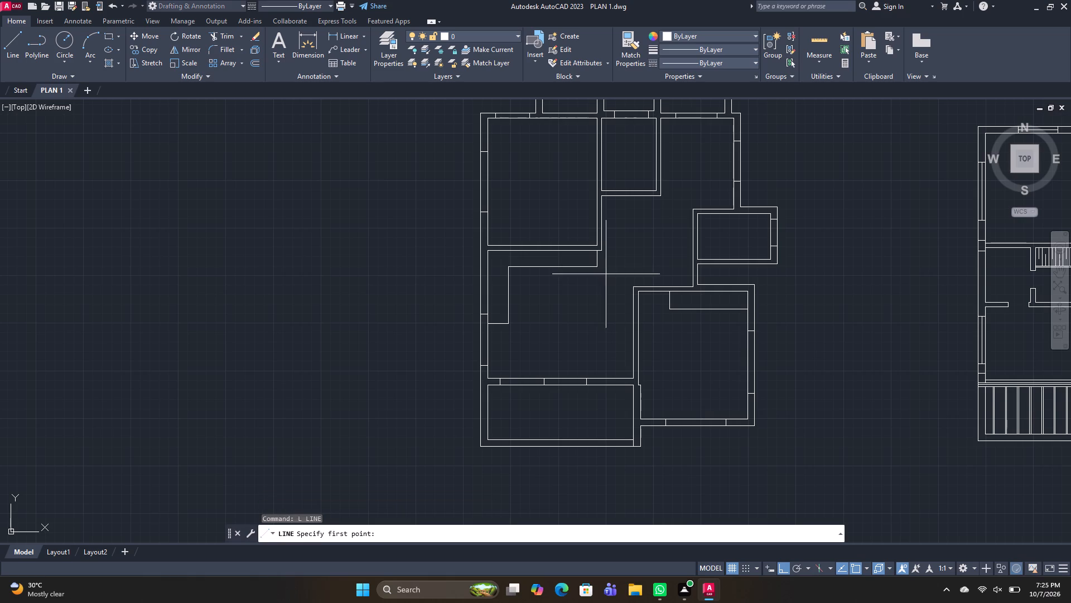
scroll(560, 379, up, 2)
click(411, 389)
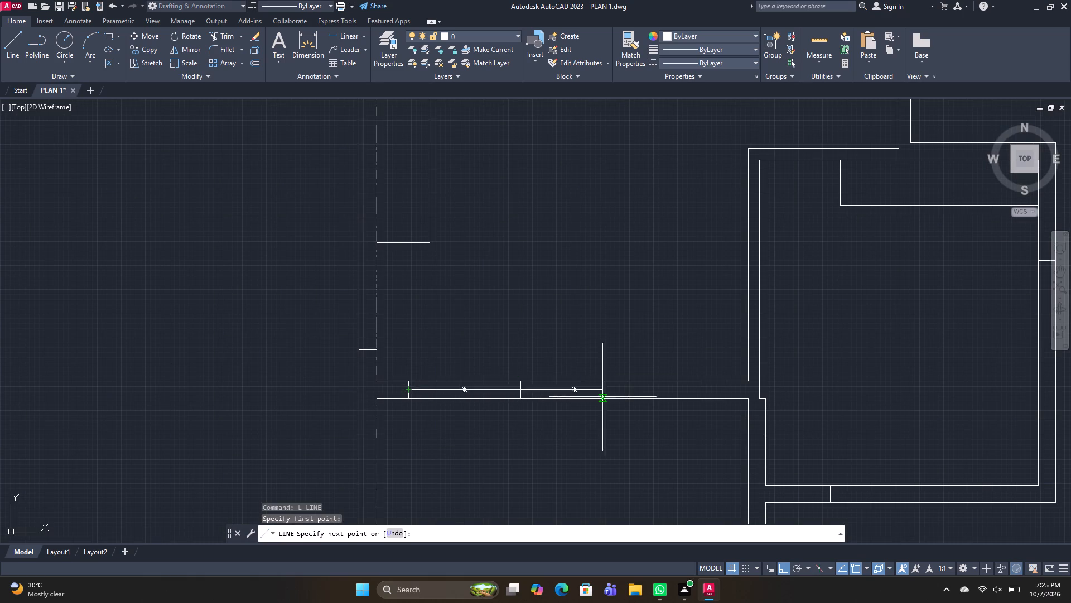
click(626, 389)
key(space)
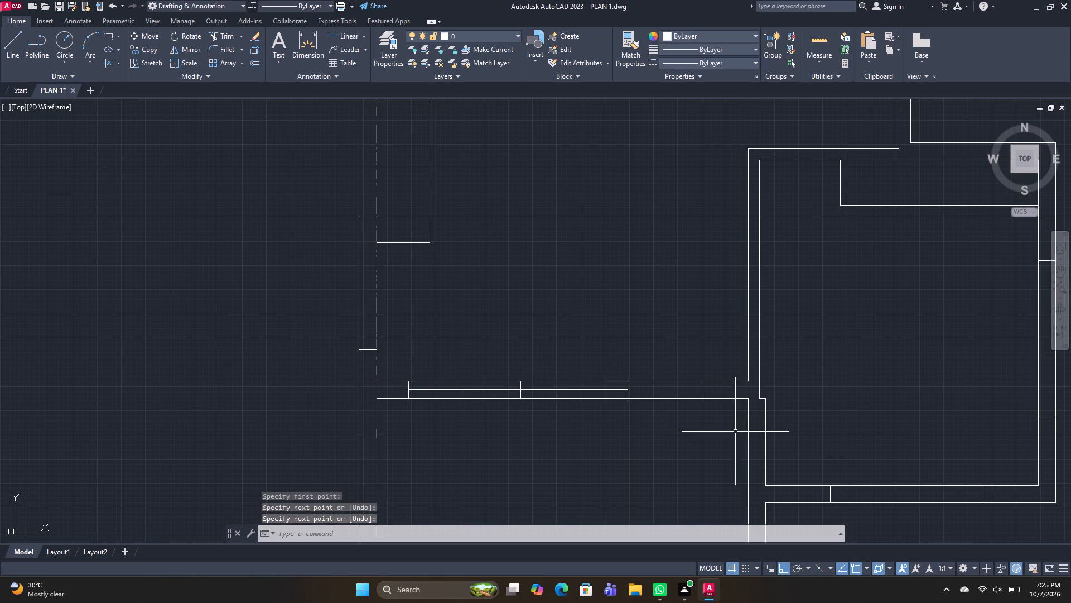
key(space)
drag(833, 493, 843, 493)
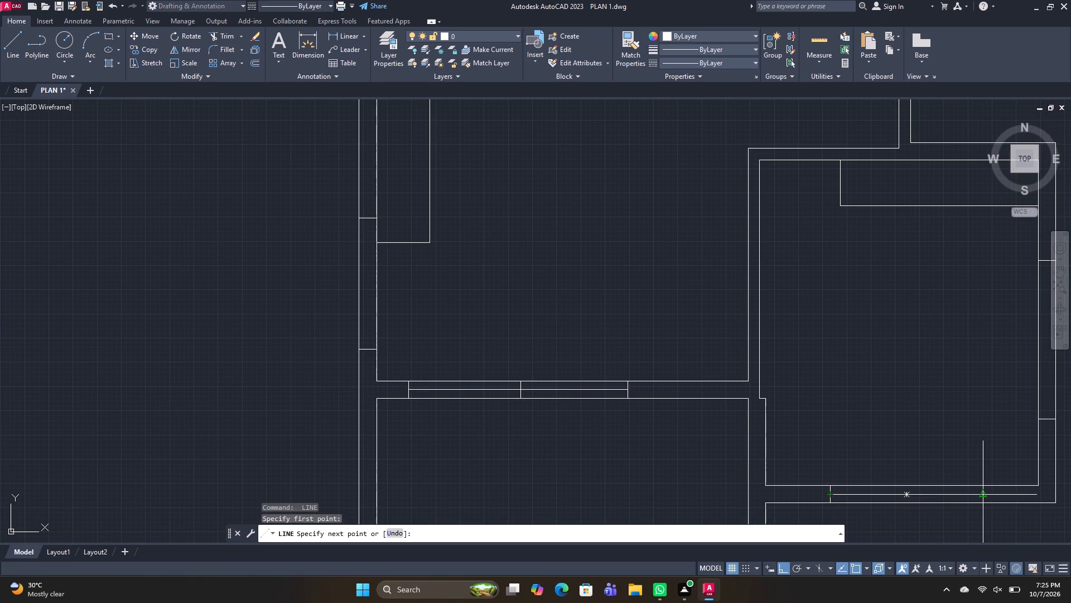
drag(983, 491, 983, 496)
key(space)
Draw centre lines along the southeast room's east window and lengthwise through the rectangle against its north wall.
middle_drag(947, 352, 798, 390)
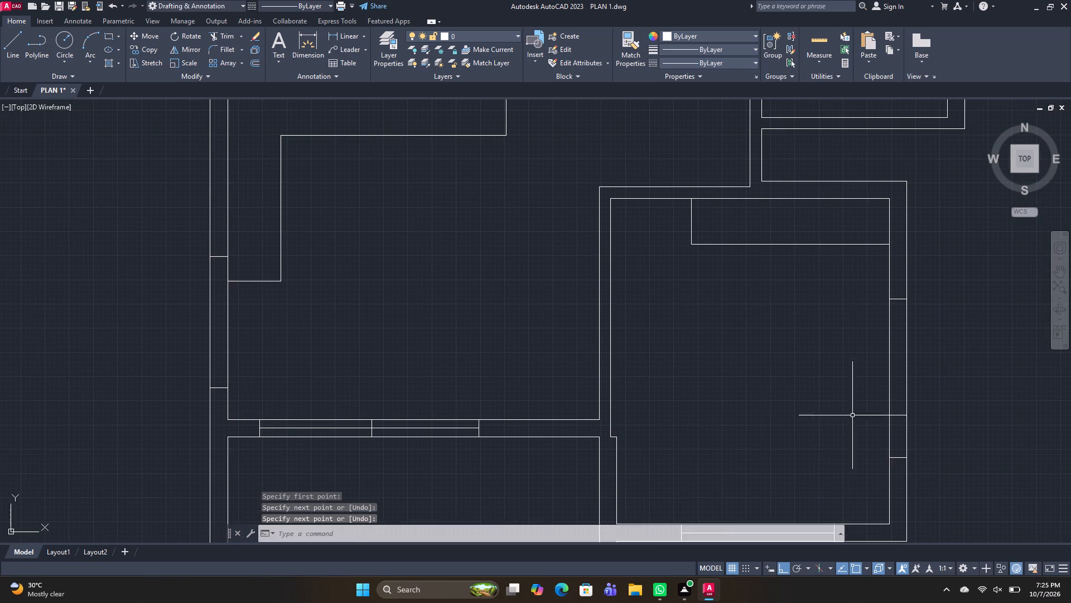
key(space)
drag(900, 456, 896, 447)
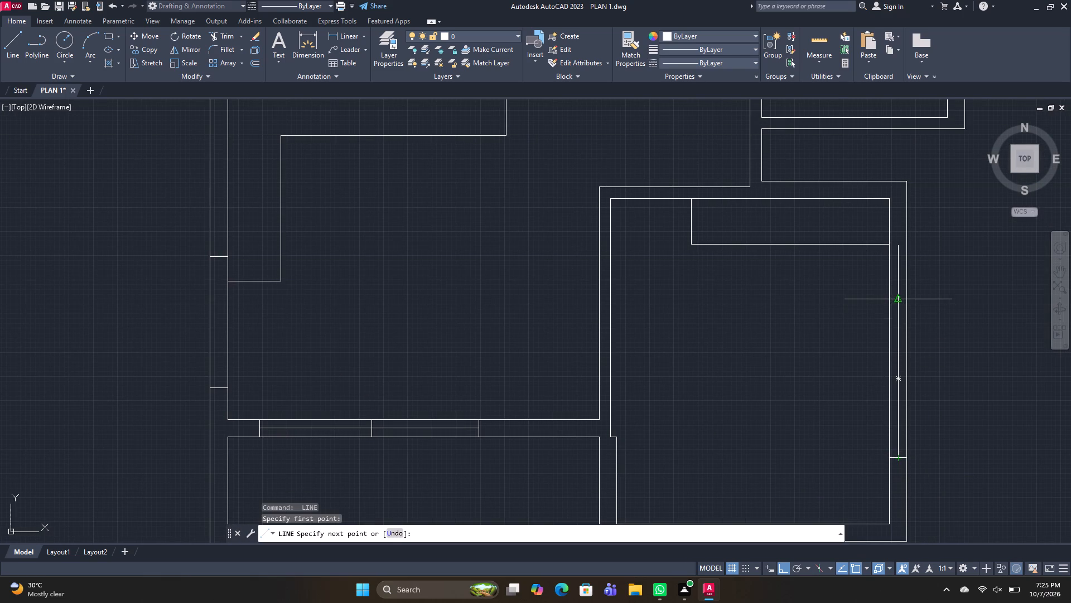
click(898, 296)
key(space)
key(space)
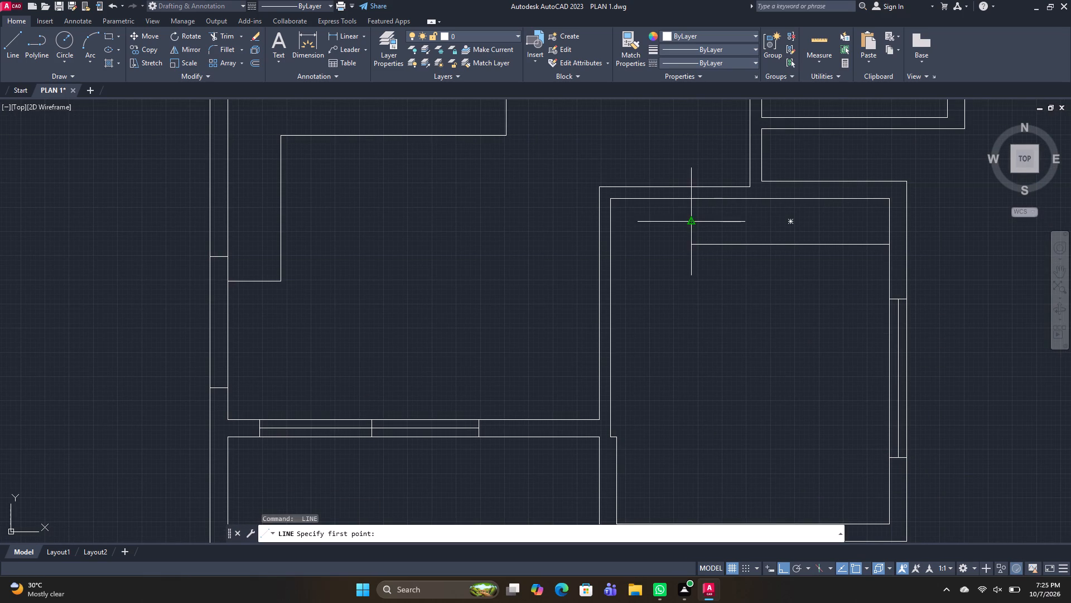
click(693, 222)
click(891, 221)
key(space)
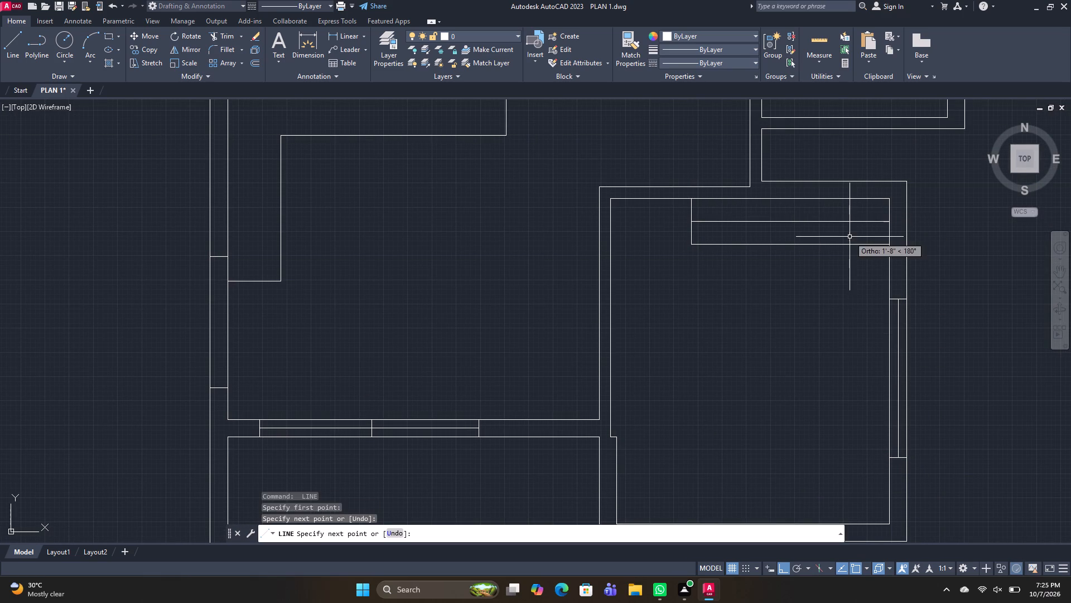
Draw centre lines through the small east room's east window and the window in the east wall just north of it.
key(space)
middle_drag(832, 246, 705, 453)
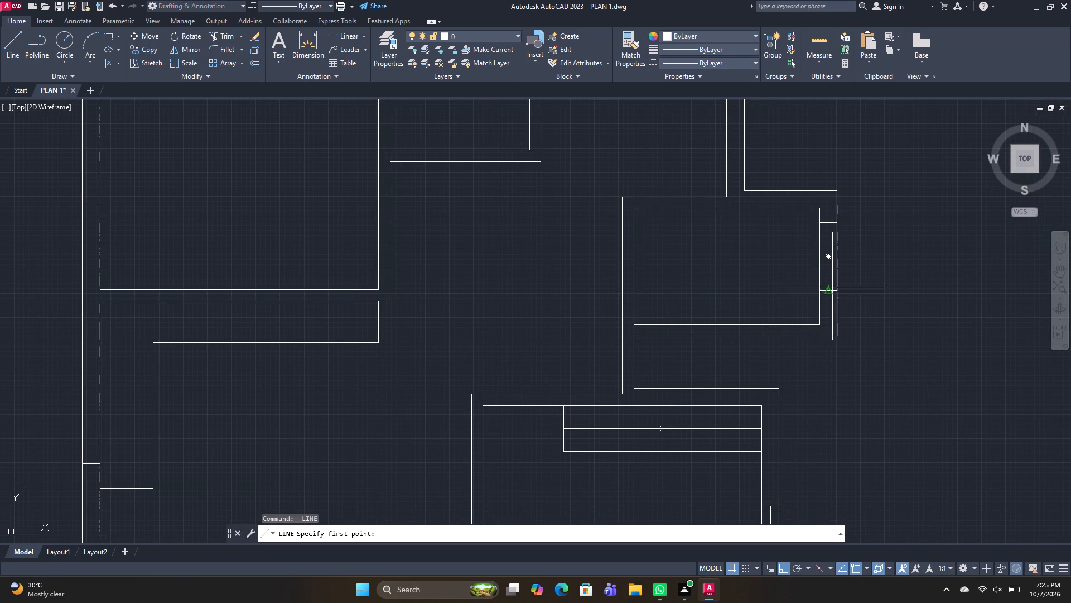
click(831, 291)
click(830, 221)
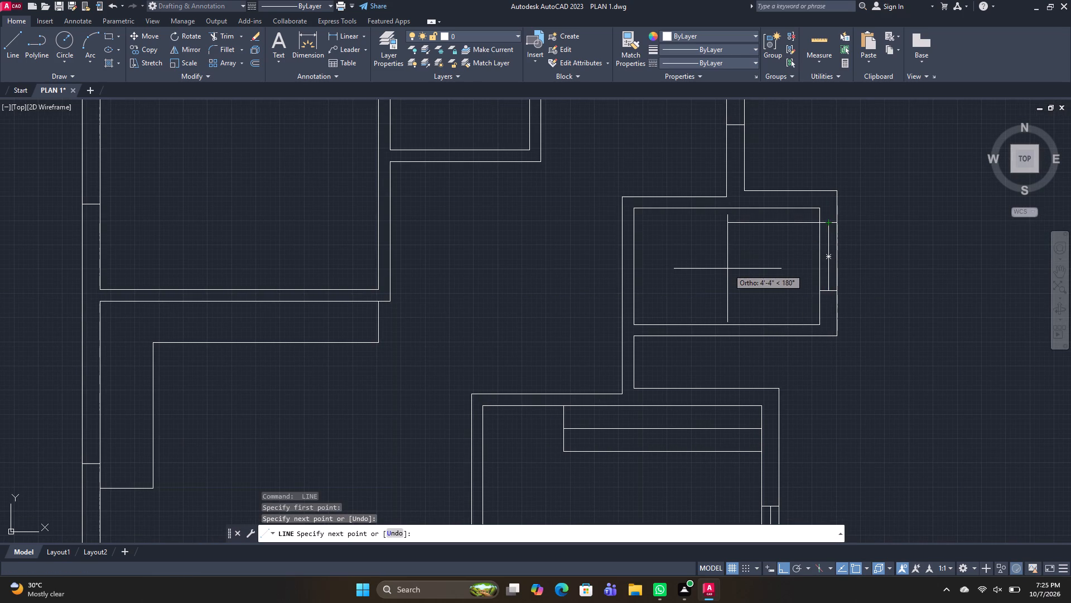
key(space)
middle_drag(710, 261, 720, 395)
key(space)
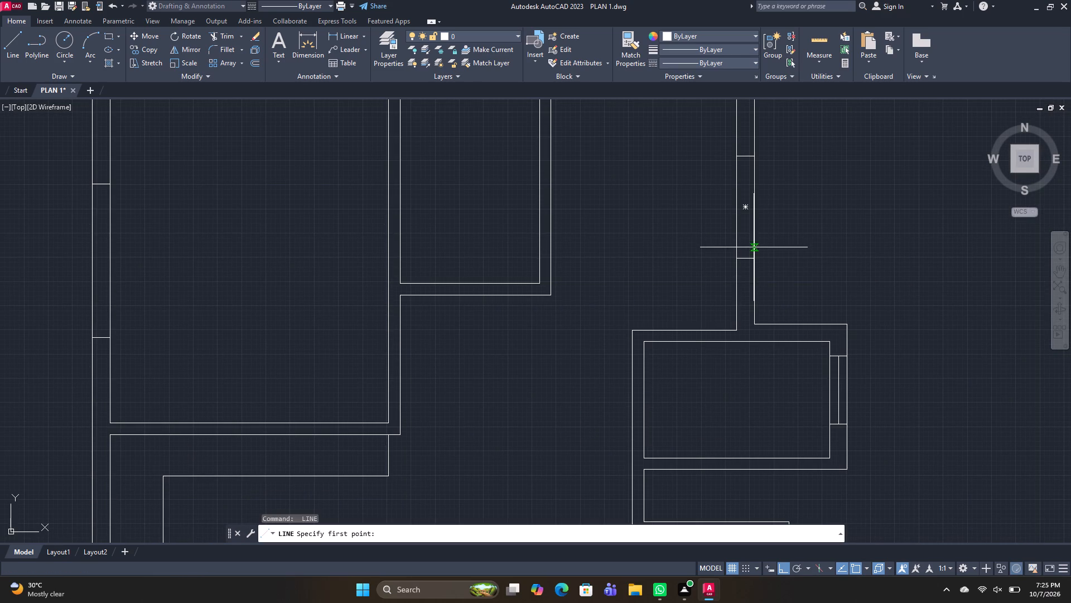
click(745, 256)
click(746, 157)
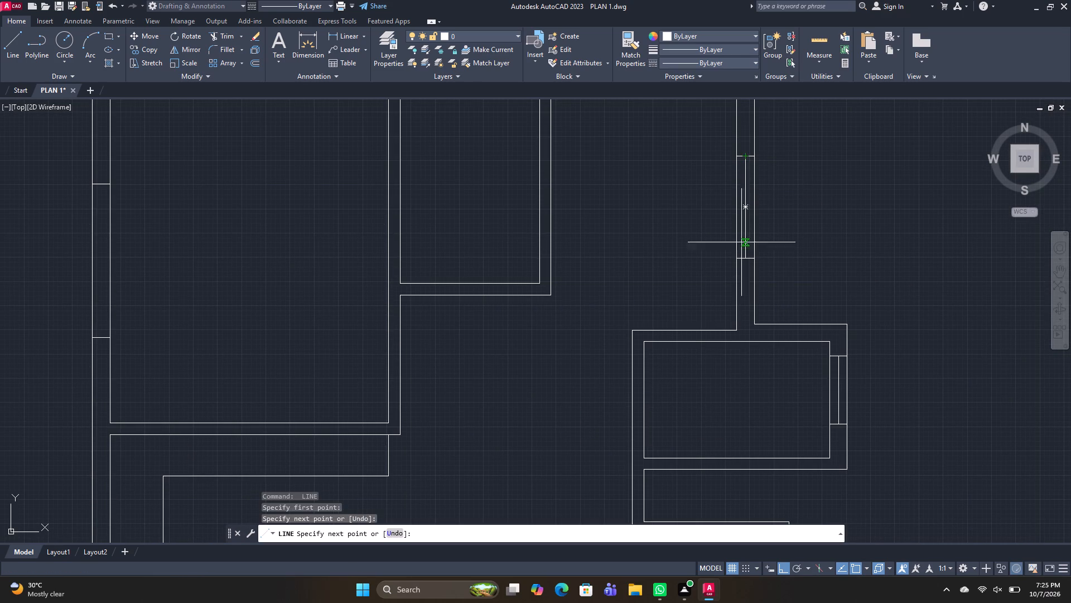
key(space)
Draw centre lines through the window south of the northeast projecting enclosure and the north window of the middle room west of it.
middle_drag(711, 249, 829, 476)
key(space)
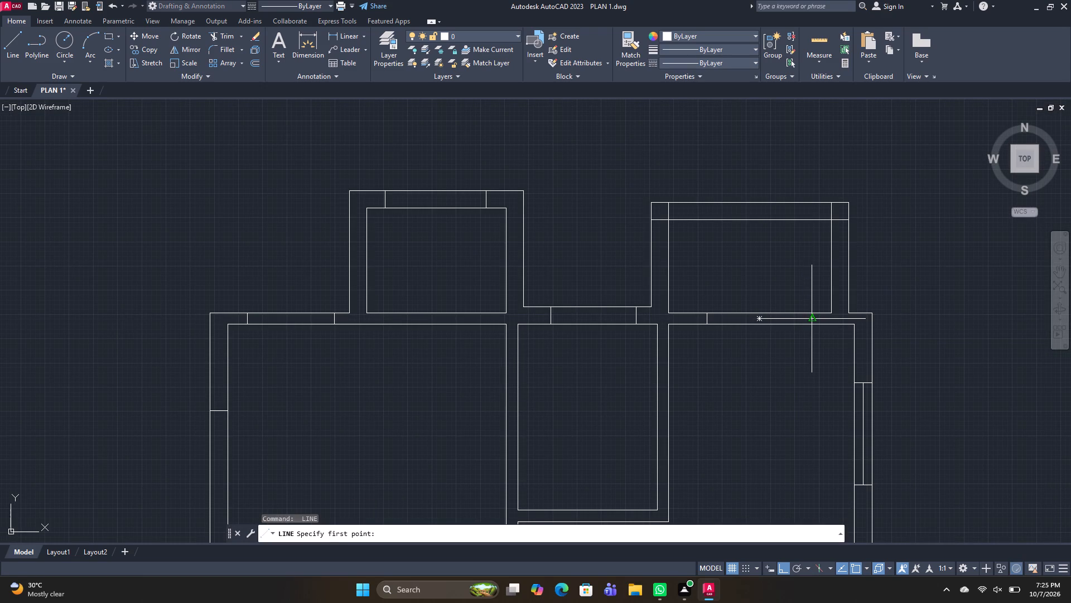
click(812, 316)
click(709, 320)
key(space)
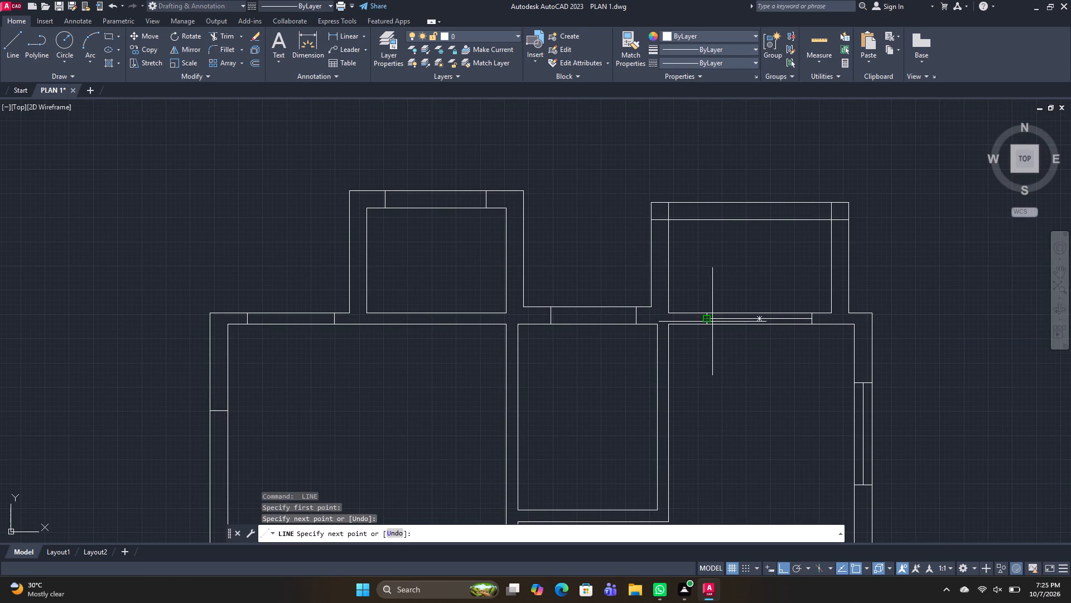
scroll(686, 243, up, 1)
key(space)
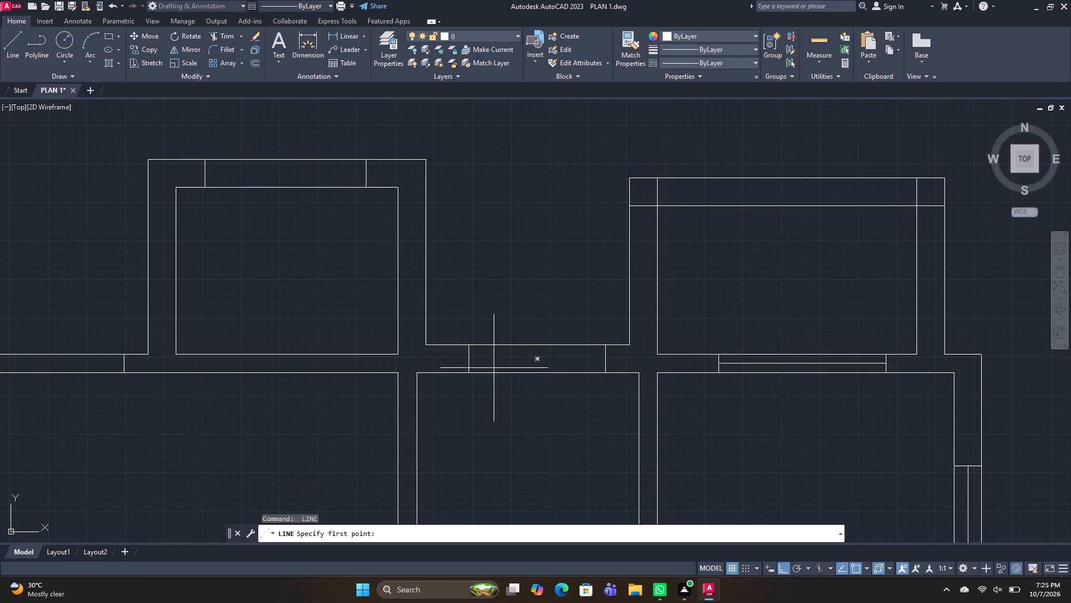
click(470, 351)
key(space)
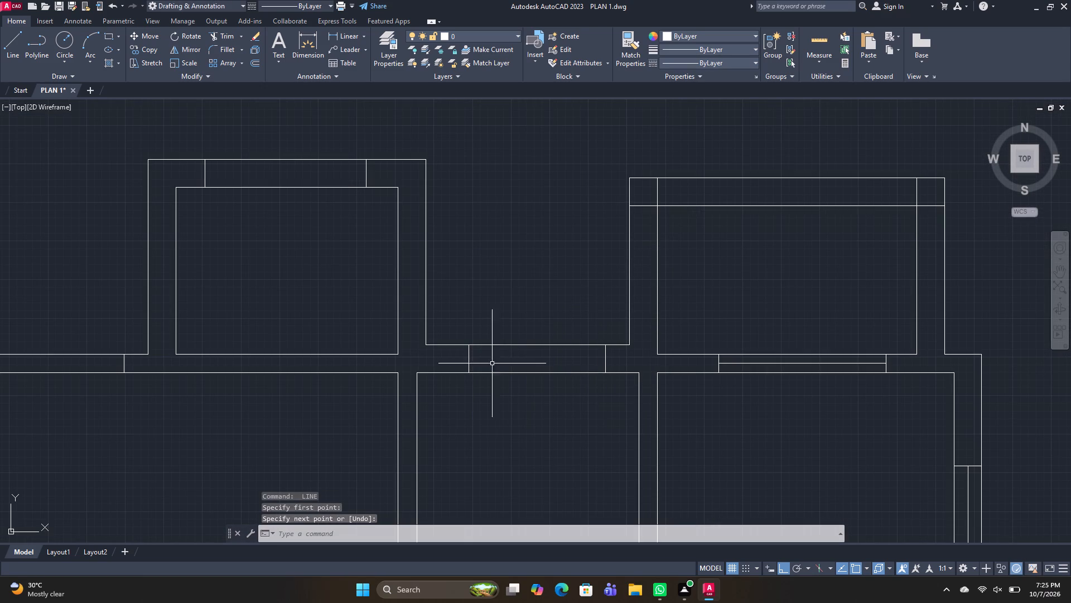
key(space)
click(472, 361)
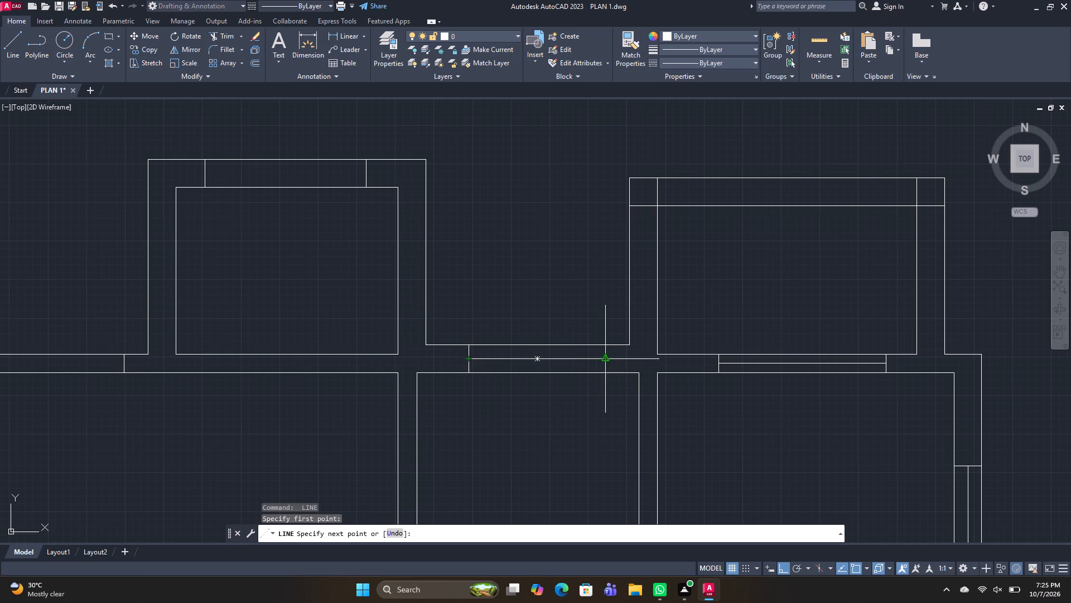
click(606, 358)
key(space)
Draw centre lines through the north window of the northwest projecting enclosure and the northwest room's north window.
key(space)
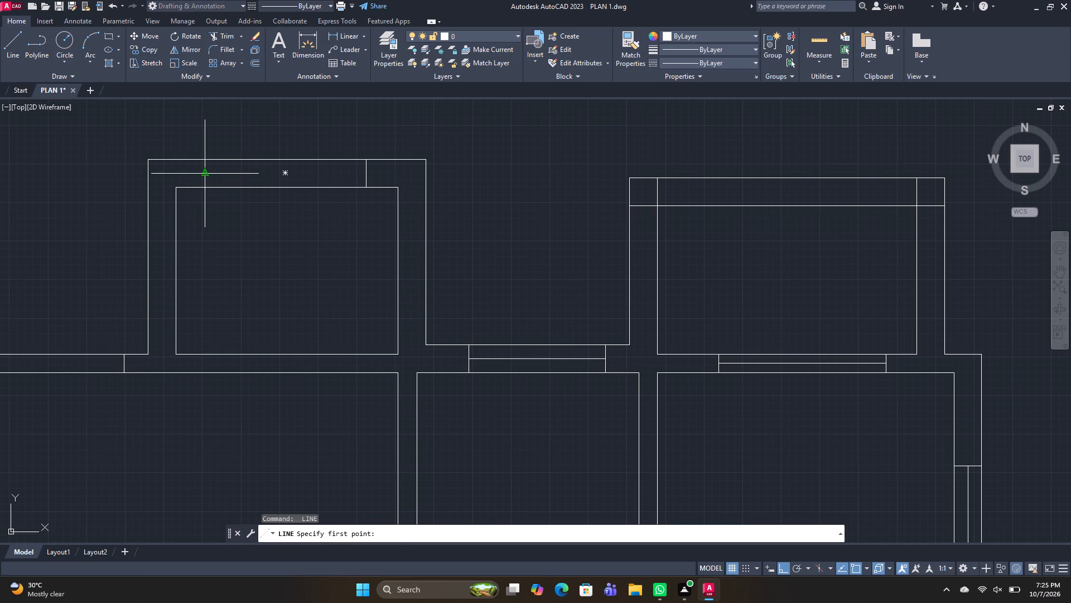
drag(206, 169, 211, 173)
click(367, 171)
key(space)
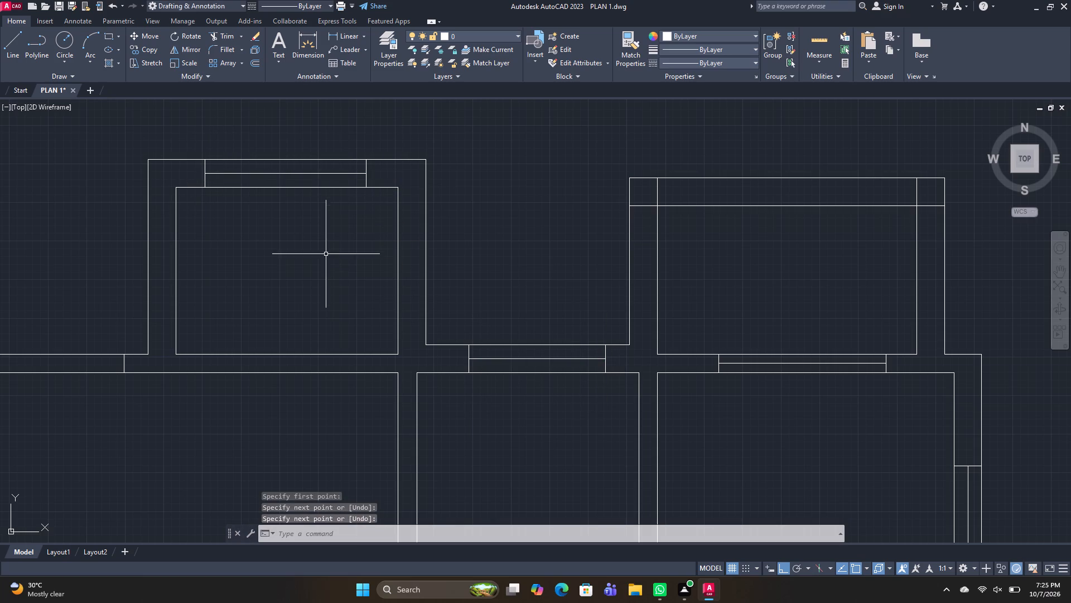
middle_drag(298, 269, 742, 262)
key(space)
click(428, 355)
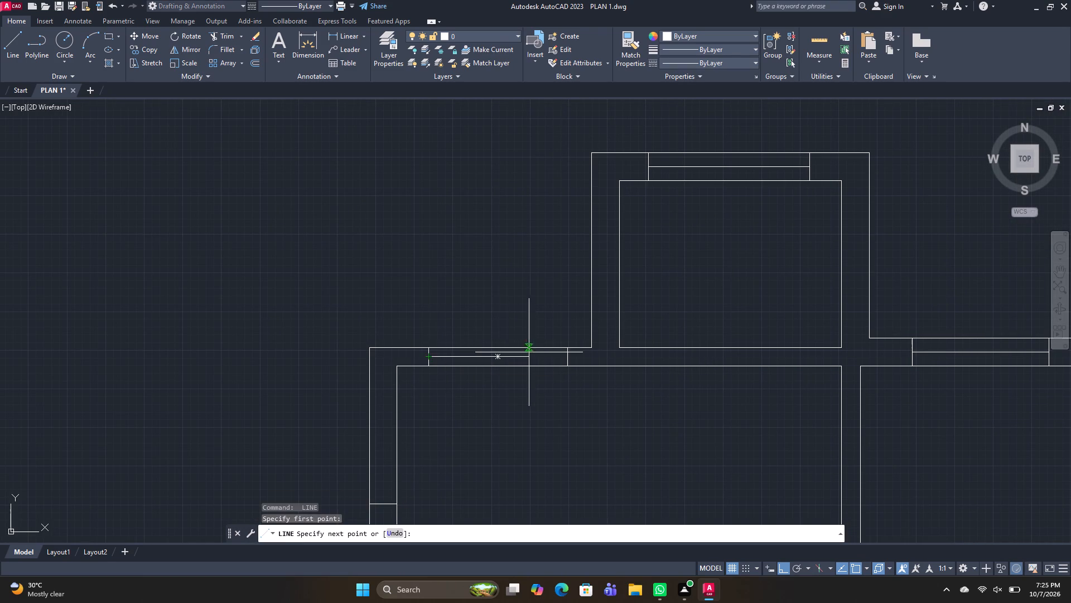
click(565, 356)
key(space)
Draw a vertical centre line through the northwest room's west window.
middle_drag(383, 418, 442, 189)
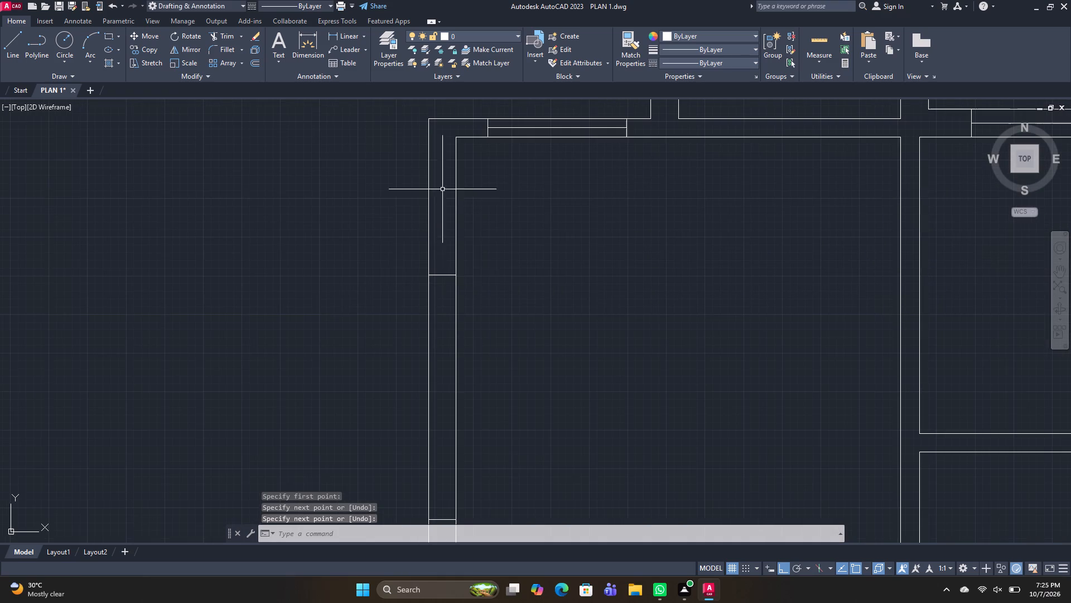
key(space)
drag(442, 275, 442, 290)
middle_drag(442, 456, 437, 343)
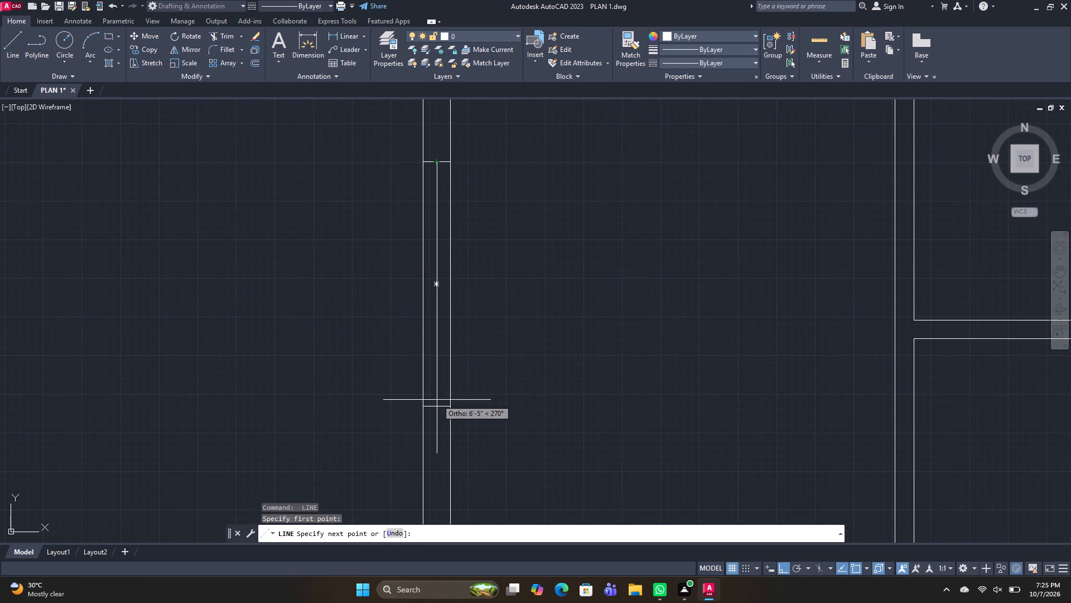
click(437, 407)
scroll(553, 403, down, 3)
key(space)
Draw a vertical centre line through the west window of the large southwest room.
middle_drag(552, 460, 533, 274)
key(space)
scroll(508, 352, up, 1)
scroll(506, 305, up, 1)
drag(500, 299, 500, 301)
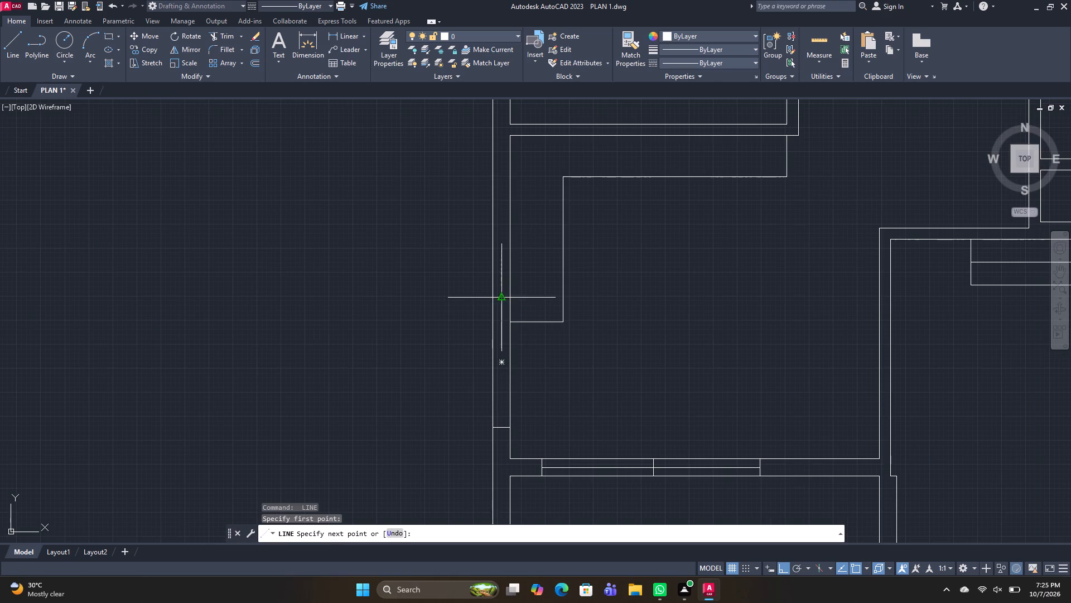
drag(500, 301, 500, 312)
click(502, 428)
key(space)
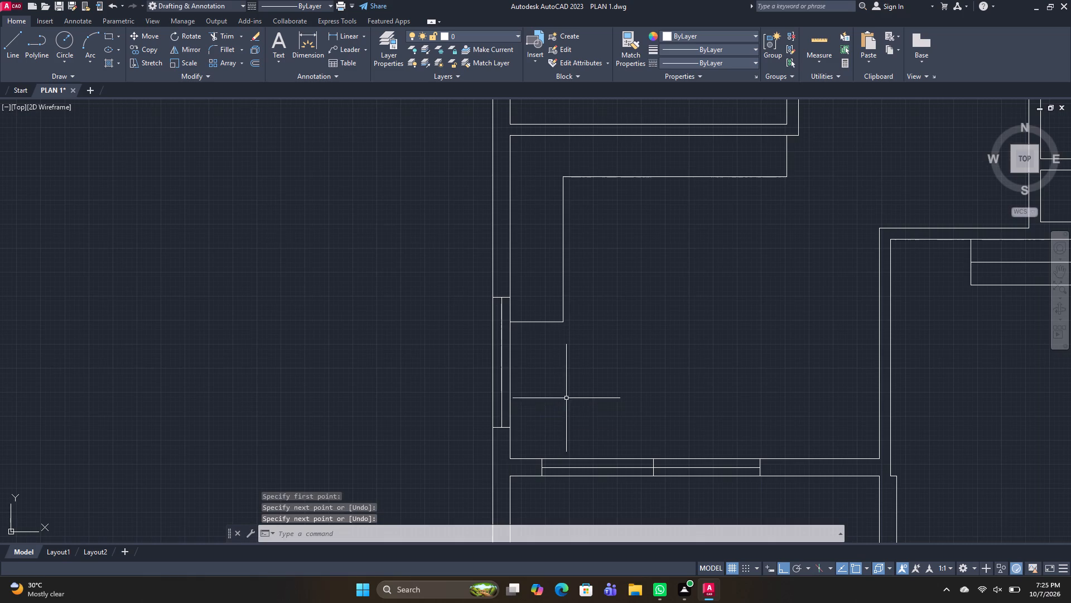
Draw a very thin rectangle across the narrow south room, between its north and south inner wall lines near the west end.
middle_drag(567, 395, 538, 259)
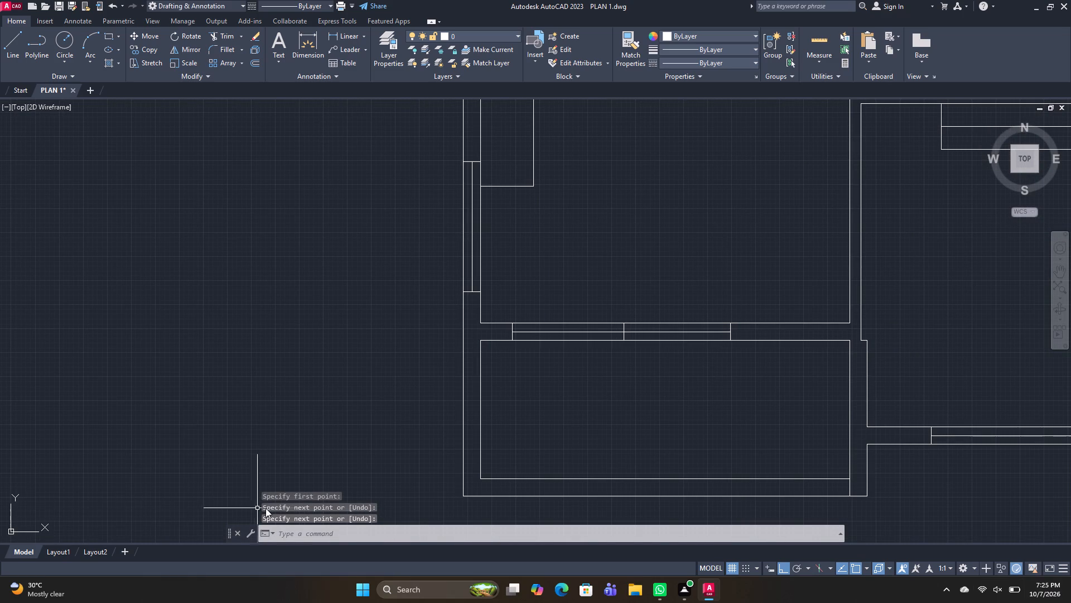
text(REC)
key(space)
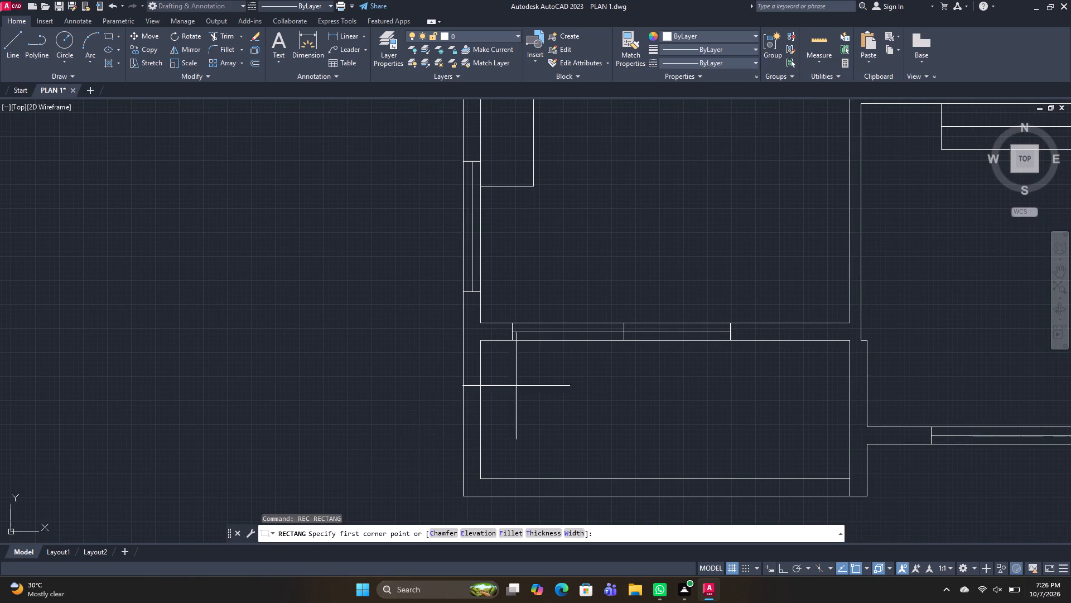
drag(549, 341, 549, 347)
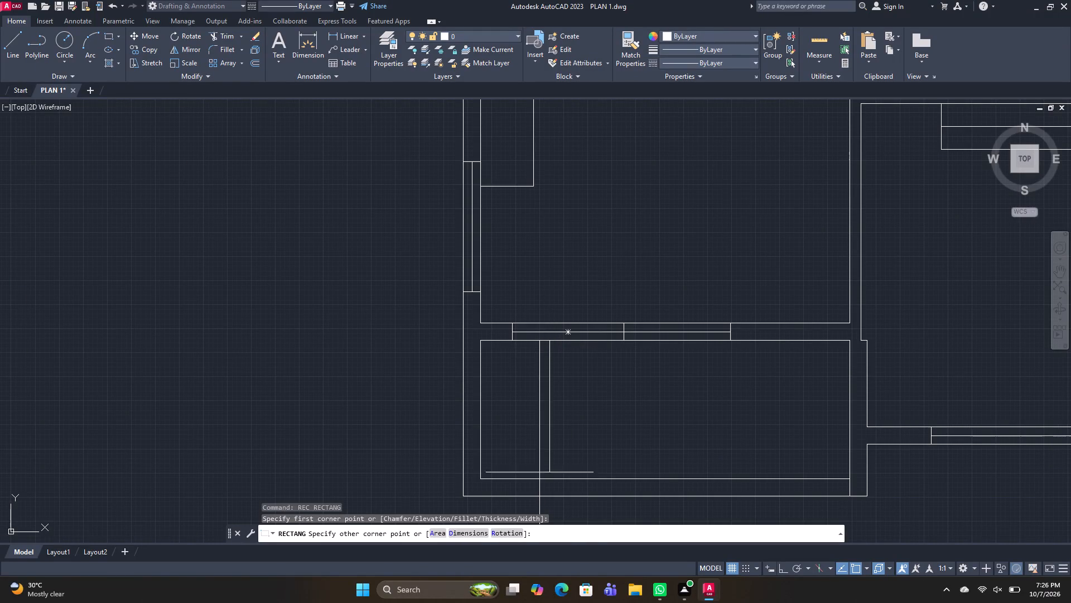
click(545, 478)
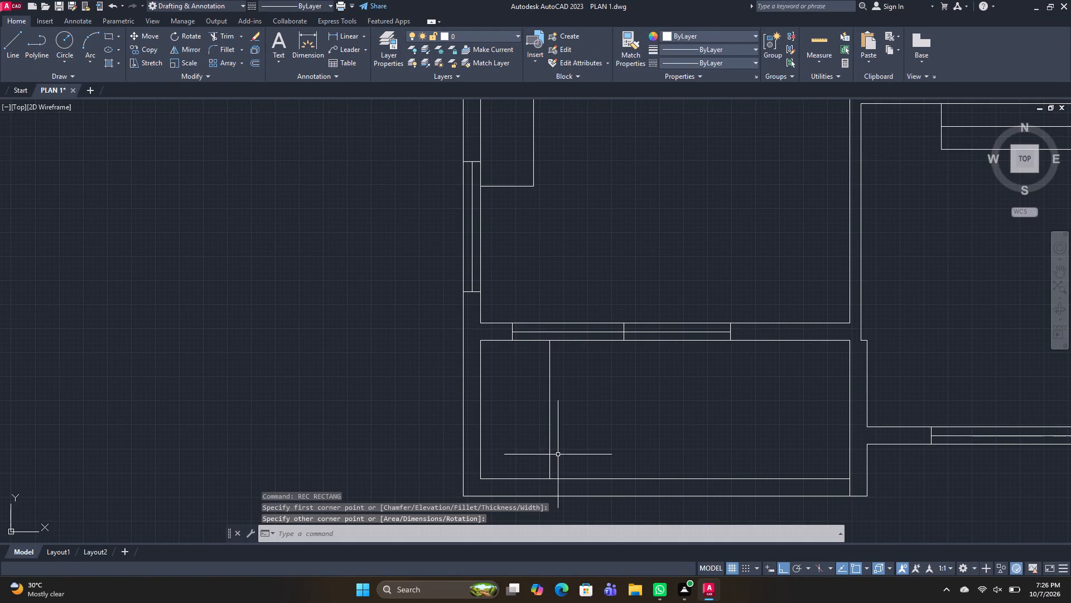
Delete the very thin rectangle across the narrow south room near its west end.
click(551, 441)
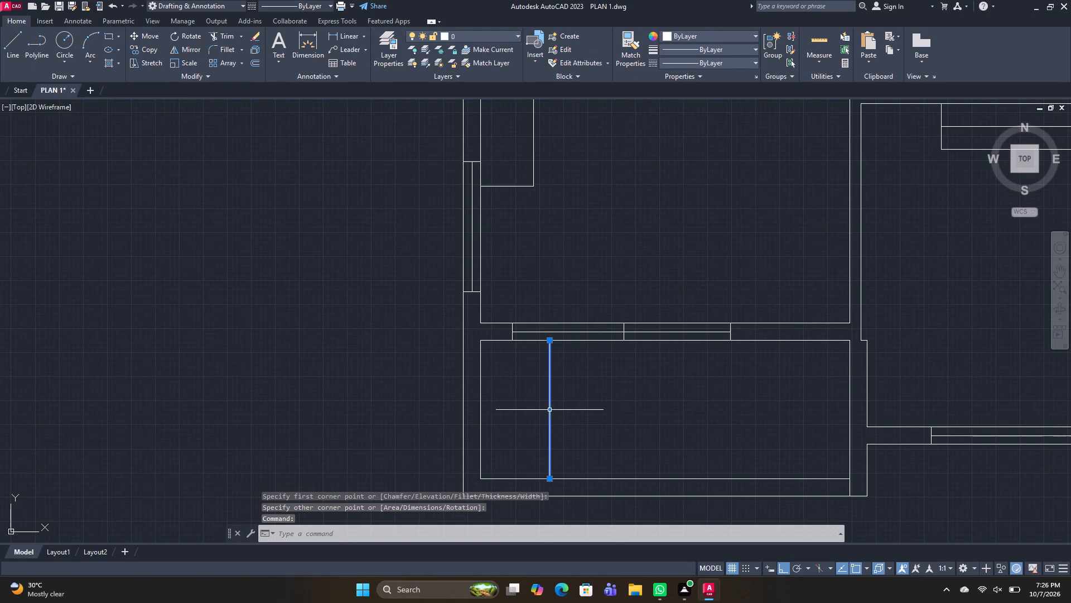
click(550, 408)
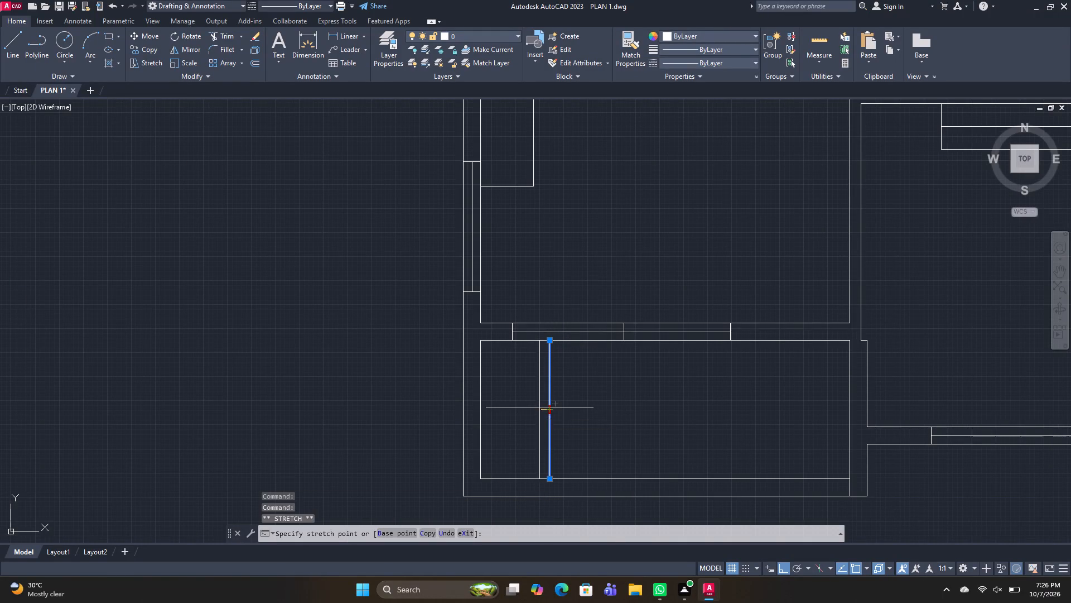
click(539, 408)
key(Delete)
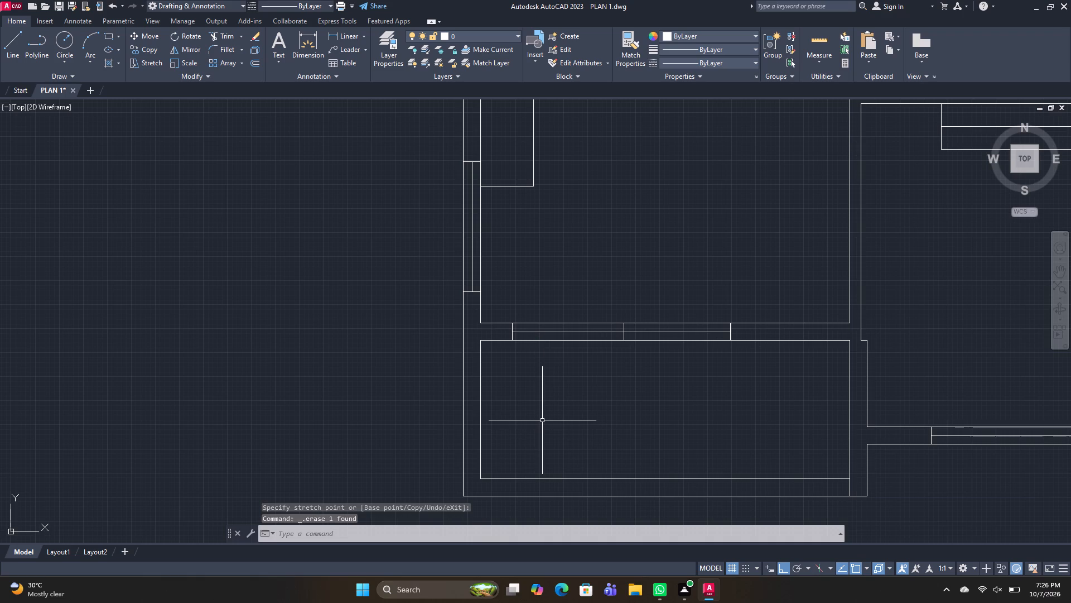
Draw a wider narrow rectangle across the narrow south room, between its north and south inner wall lines near the west end.
text(RE)
text(C)
key(space)
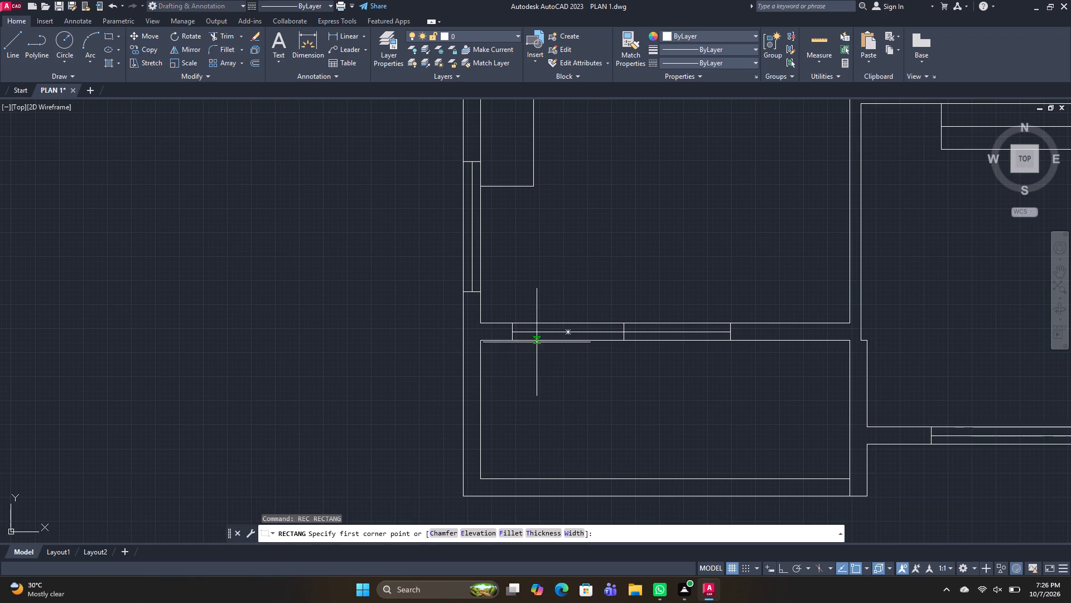
drag(537, 339, 535, 346)
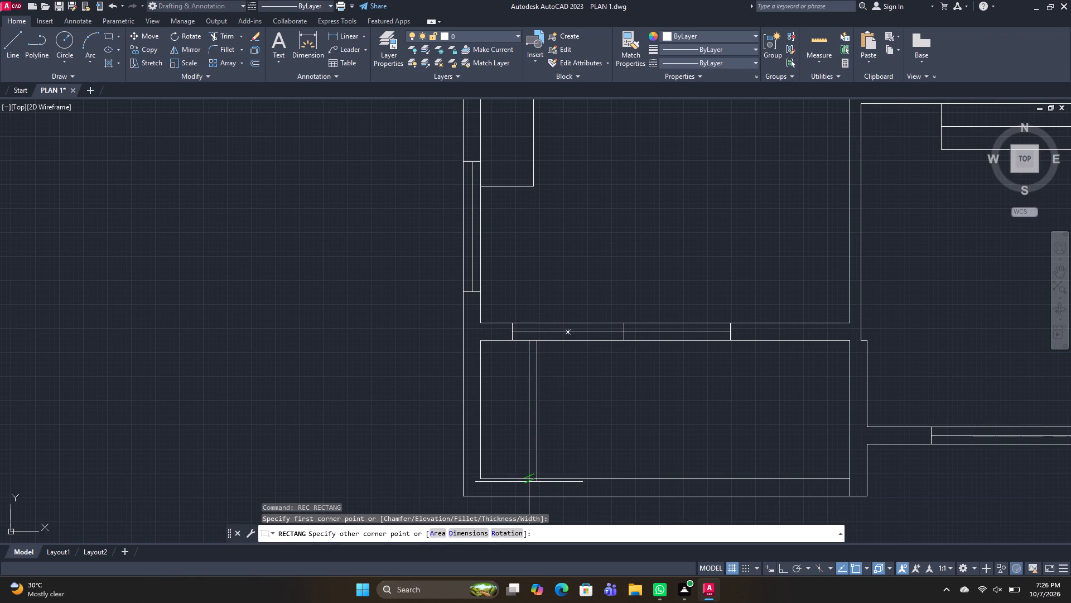
click(529, 478)
Extend the narrow south room's west inner wall line south to the outer south wall line.
middle_drag(565, 465, 541, 441)
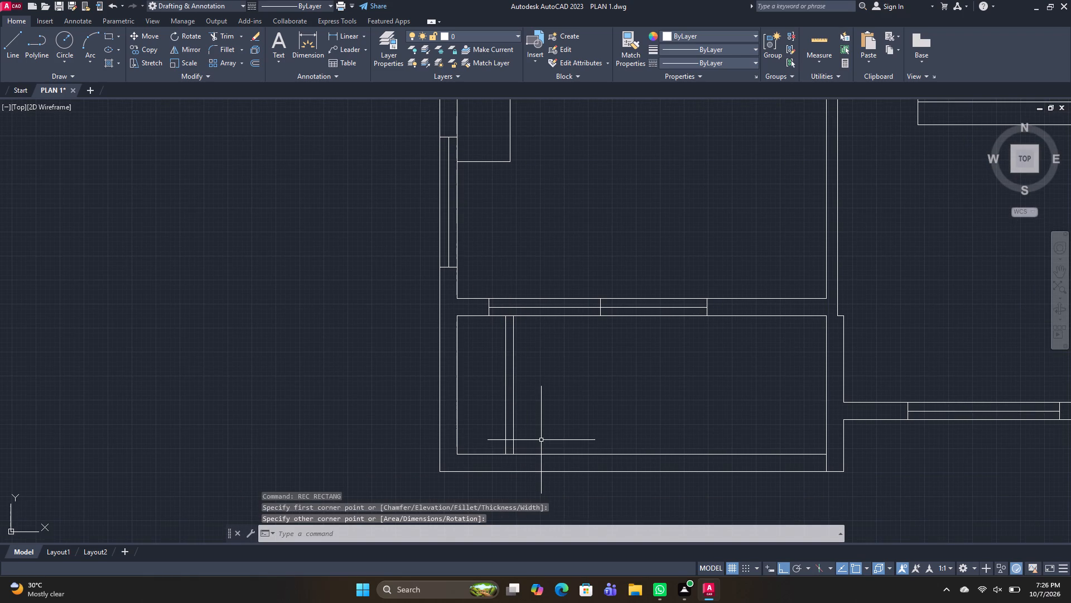
text(TR)
key(space)
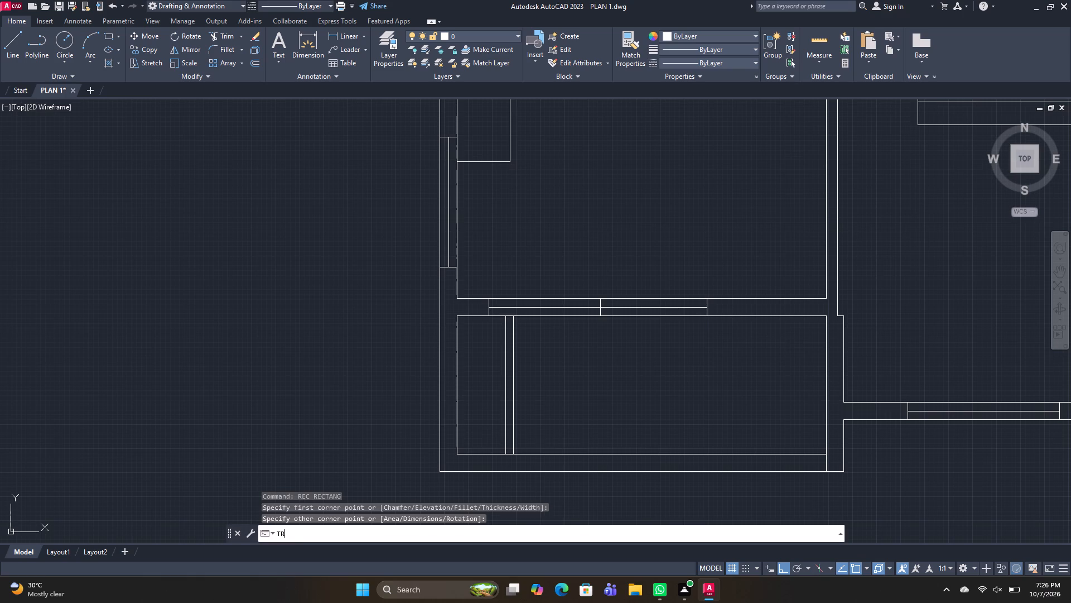
shift+click(457, 445)
key(space)
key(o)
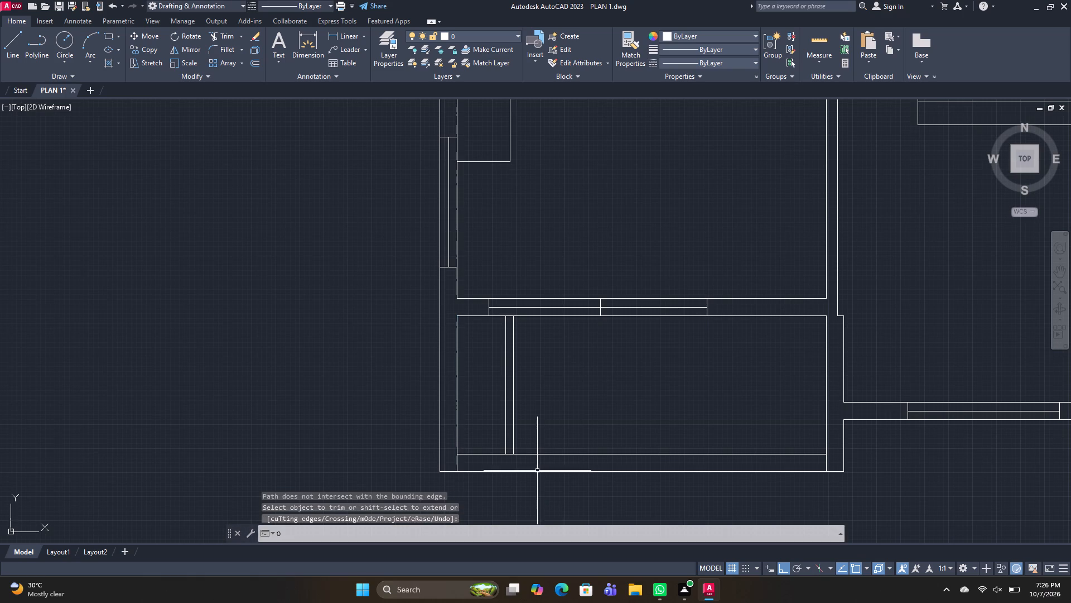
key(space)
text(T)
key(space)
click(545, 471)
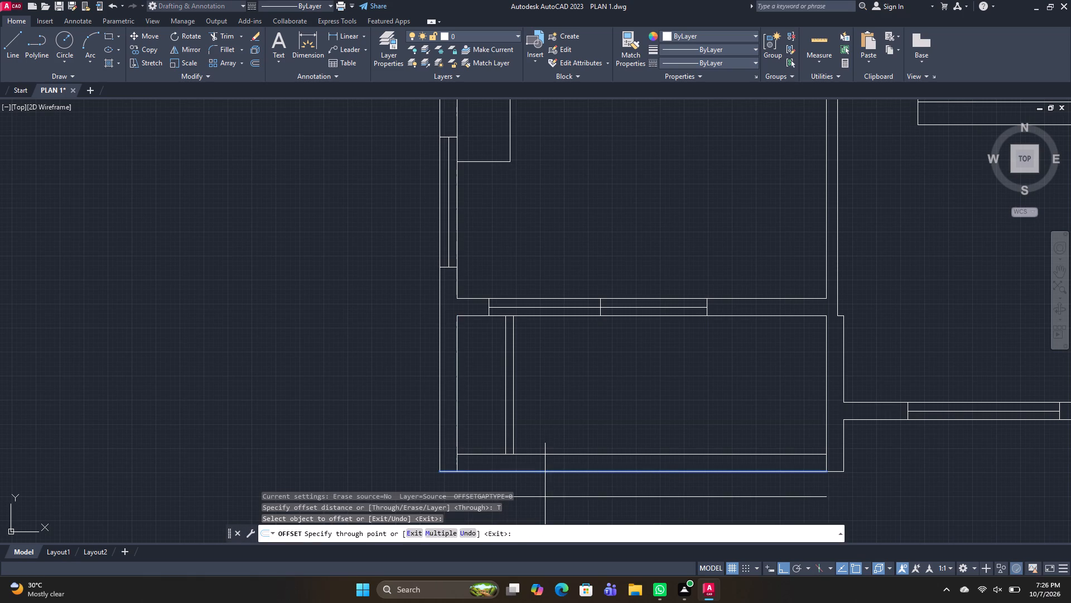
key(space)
Offset the narrow south room's outer wall line southward twice, spacing the copies by the south wall's thickness.
key(space)
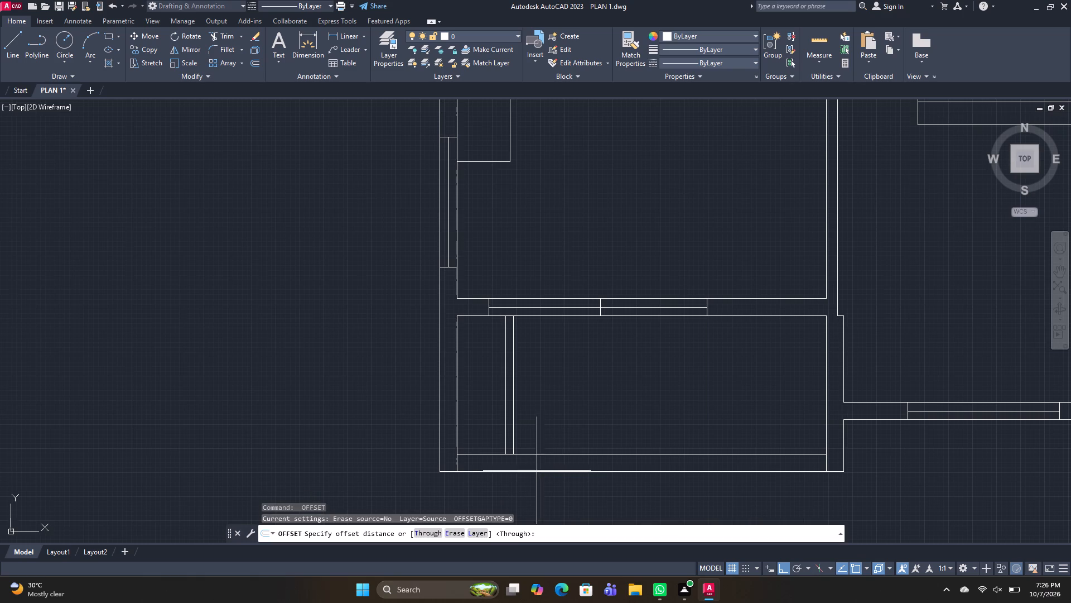
click(549, 473)
click(546, 454)
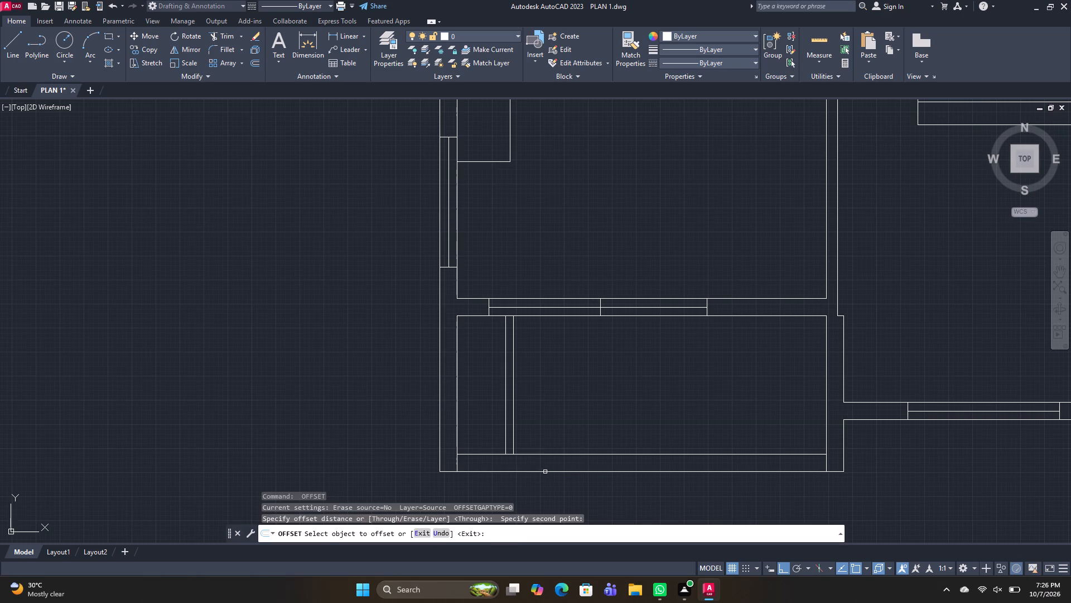
click(545, 471)
click(546, 495)
middle_drag(559, 501, 548, 455)
middle_click(548, 452)
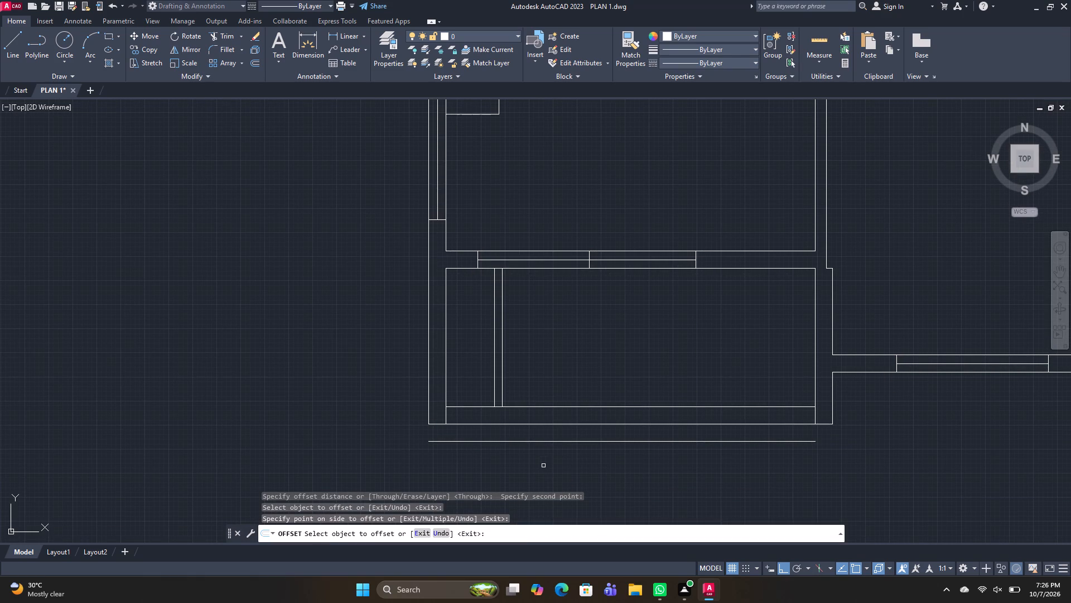
click(543, 440)
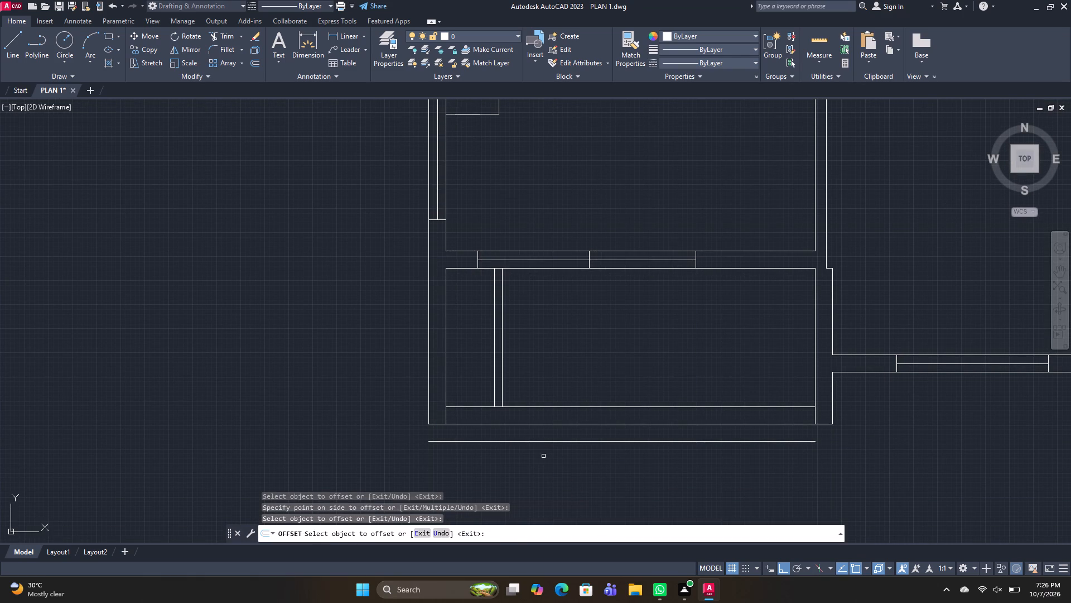
click(549, 441)
click(549, 469)
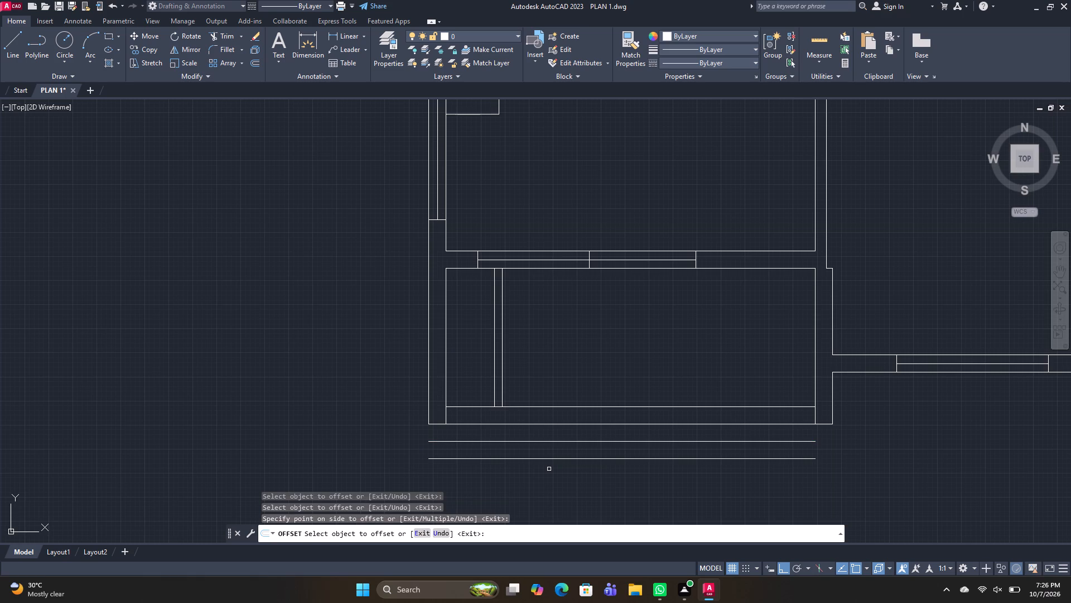
Draw a rectangle at the east end of the south wall, from the inner wall line to just south of both offset lines.
text(REC)
key(space)
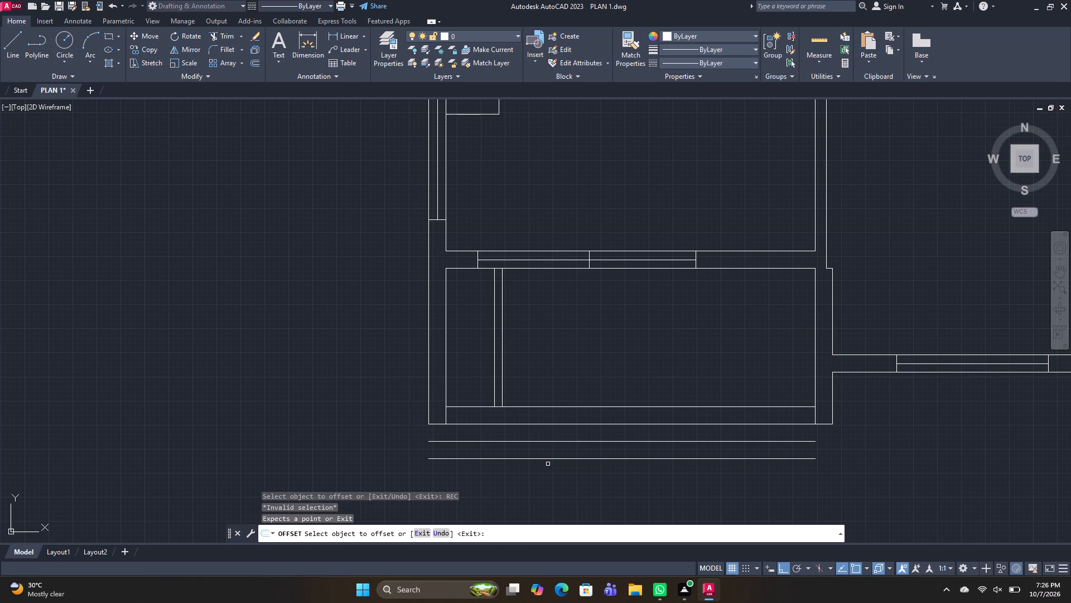
key(Escape)
text(REC)
key(space)
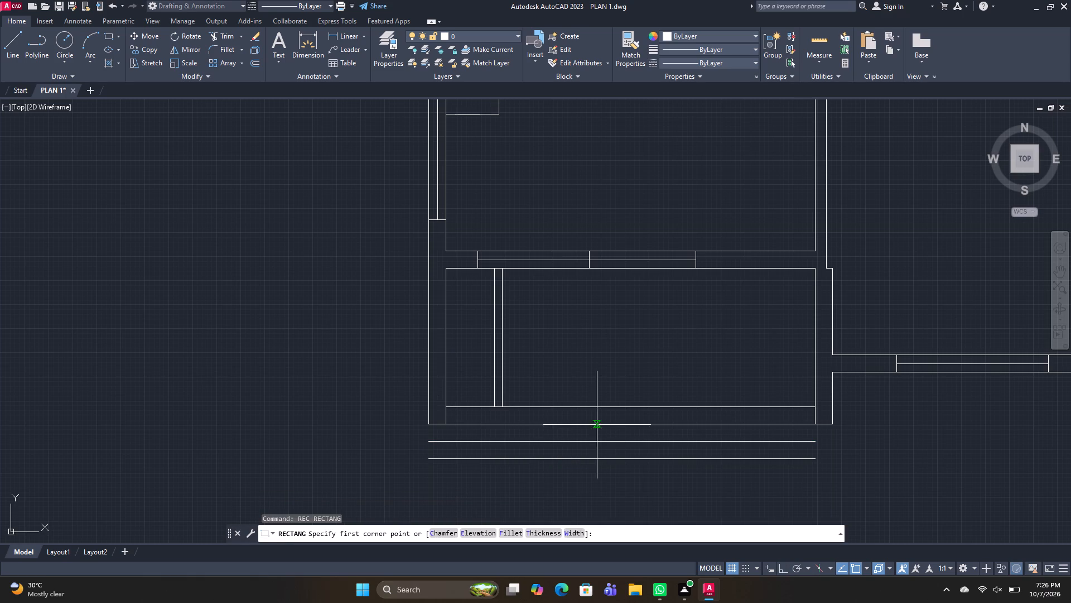
drag(691, 405, 691, 416)
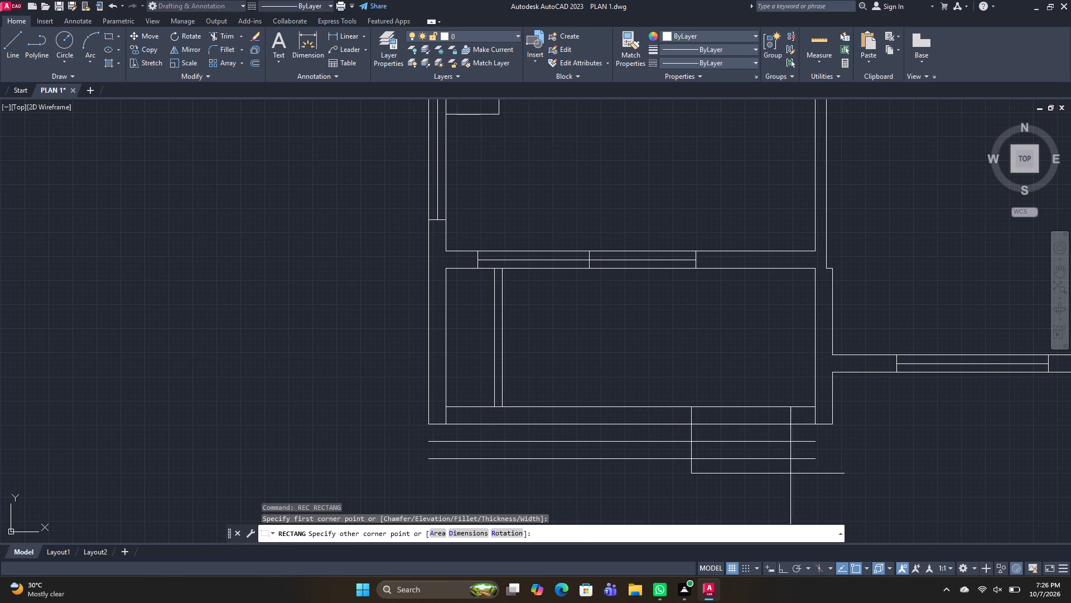
click(814, 469)
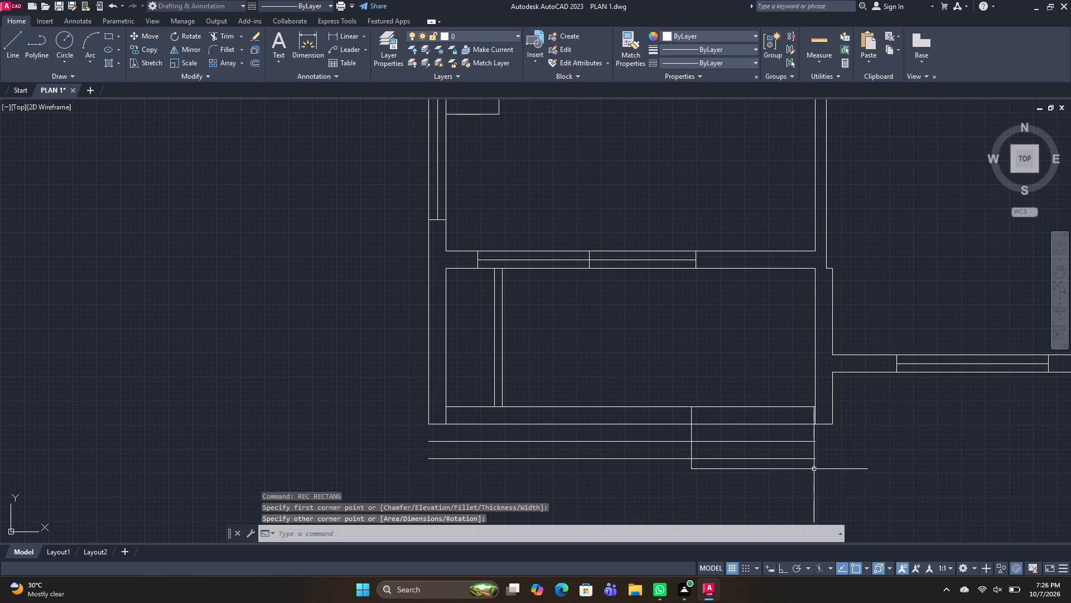
key(space)
key(Escape)
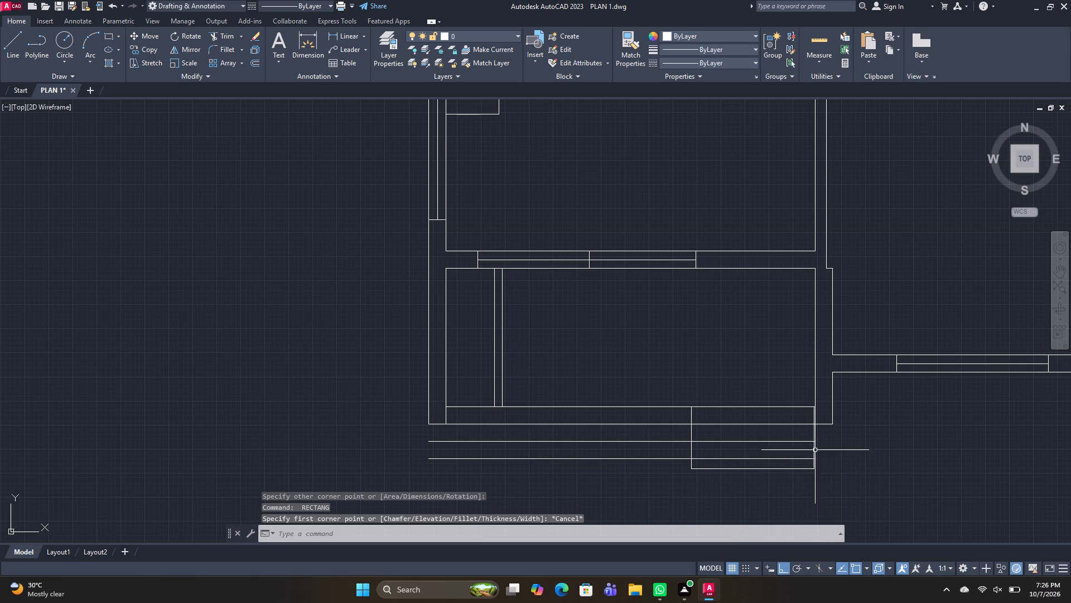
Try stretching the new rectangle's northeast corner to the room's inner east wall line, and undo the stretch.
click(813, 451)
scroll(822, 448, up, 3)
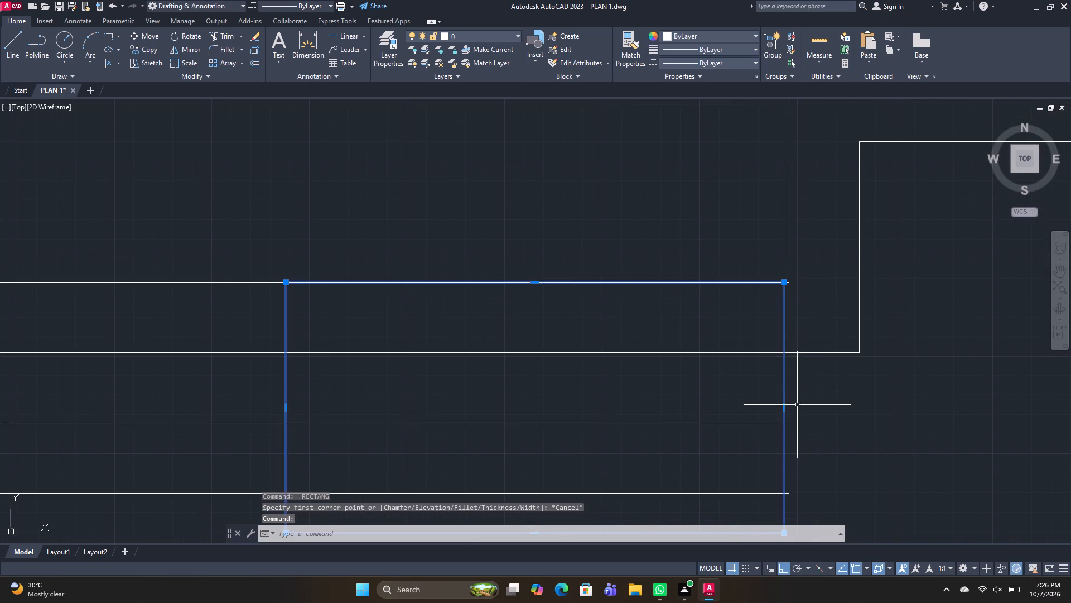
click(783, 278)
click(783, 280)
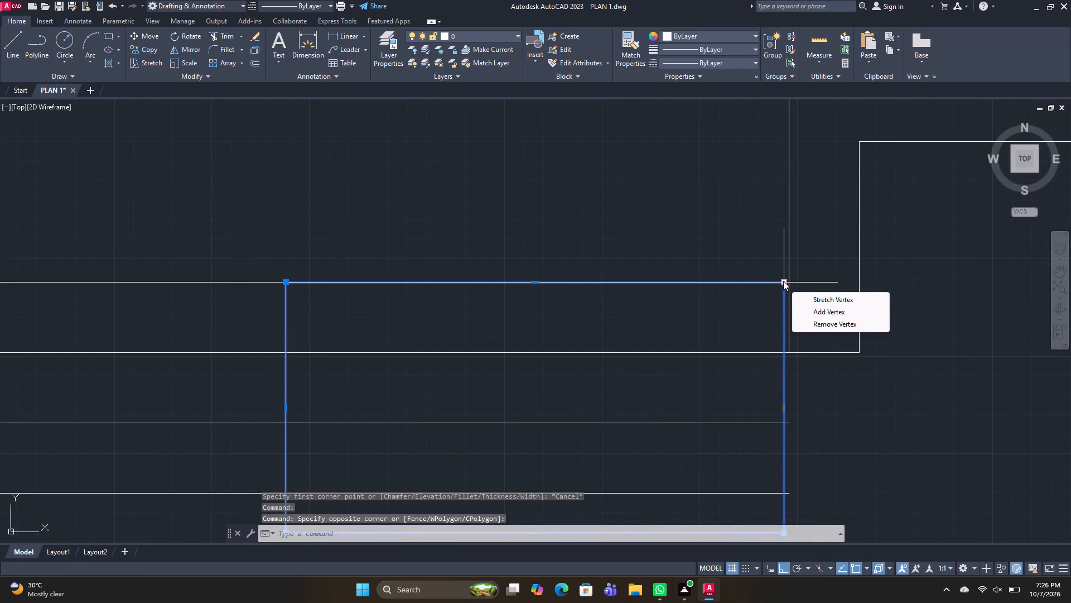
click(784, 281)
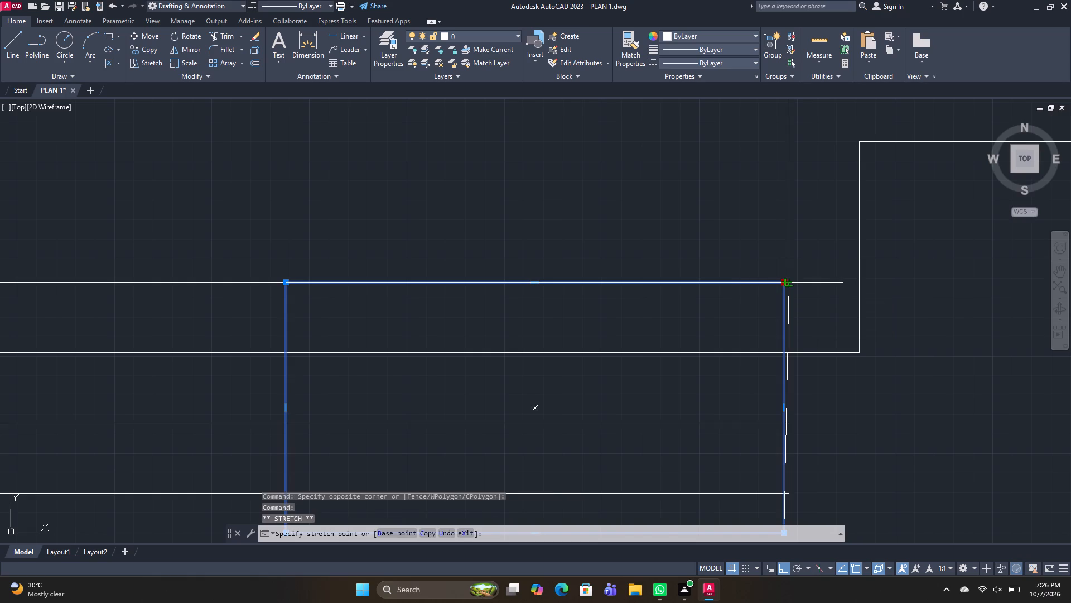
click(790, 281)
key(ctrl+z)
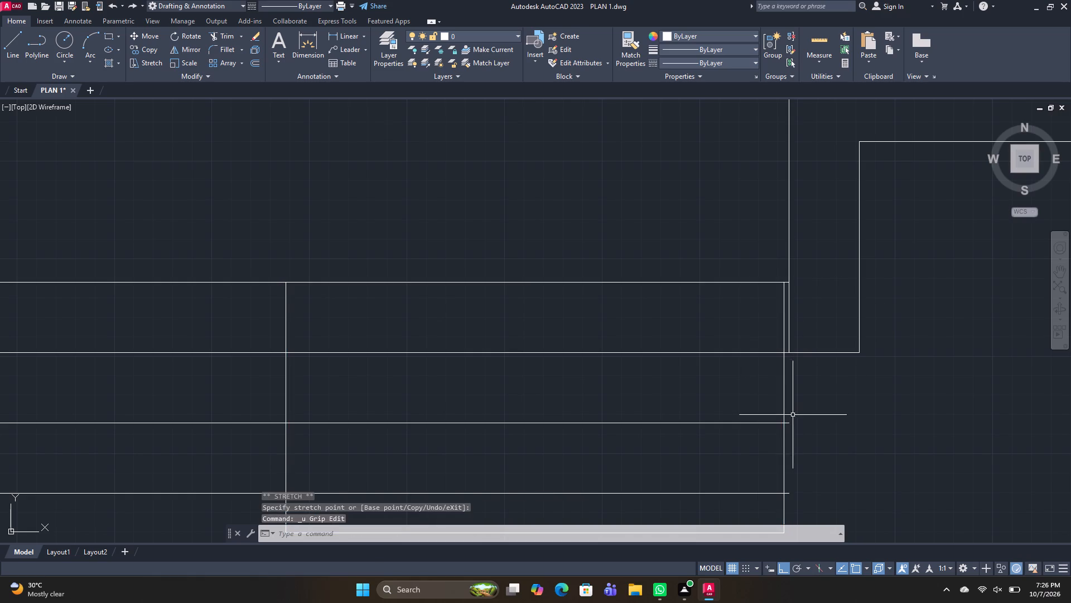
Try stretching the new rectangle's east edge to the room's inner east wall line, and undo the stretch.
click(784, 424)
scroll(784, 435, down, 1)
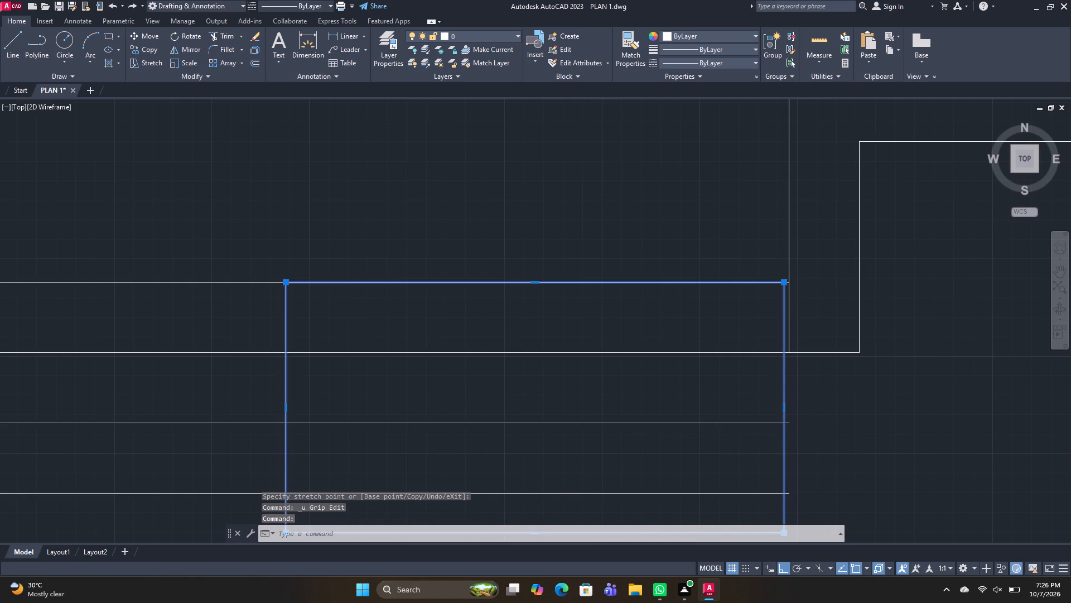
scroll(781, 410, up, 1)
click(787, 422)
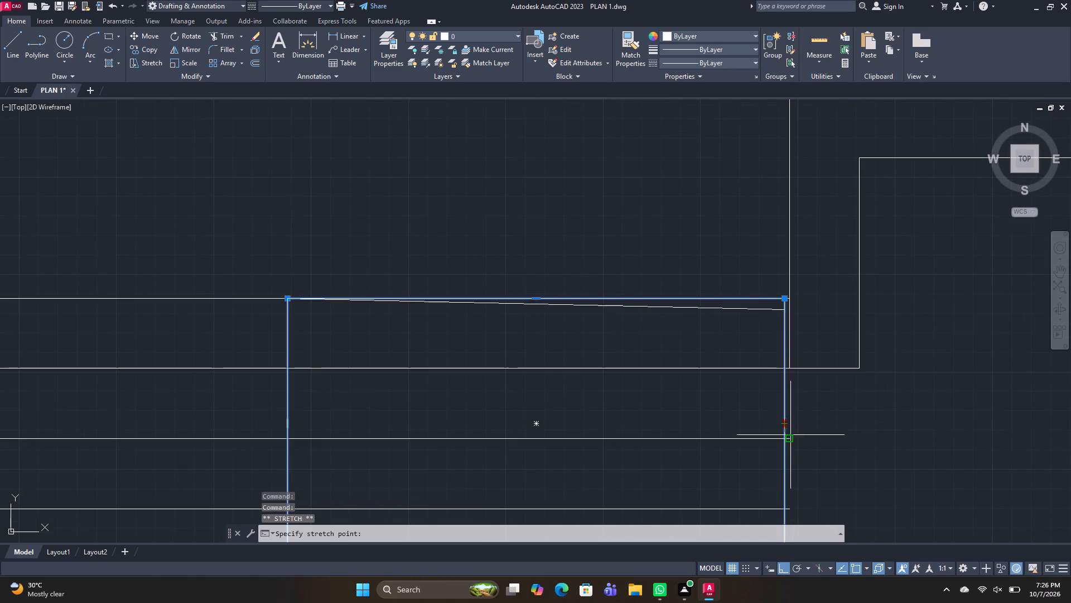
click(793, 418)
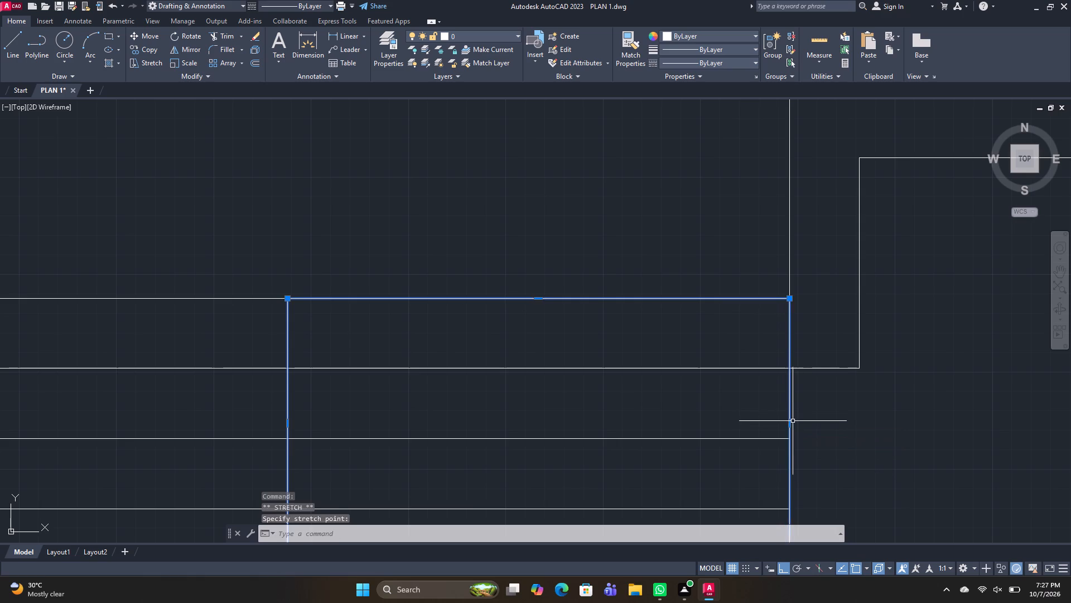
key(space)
Trim the short pieces of the outer south wall line and both offset lines just east of the new rectangle.
scroll(669, 462, down, 2)
middle_drag(656, 477, 647, 435)
text(TR)
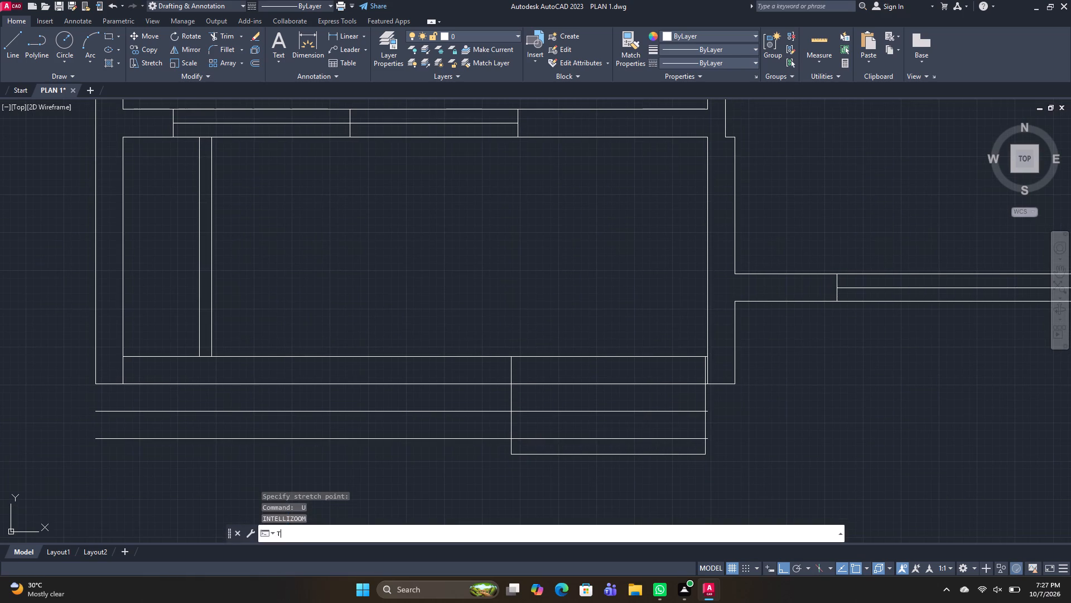
key(space)
scroll(727, 424, up, 2)
scroll(672, 313, up, 2)
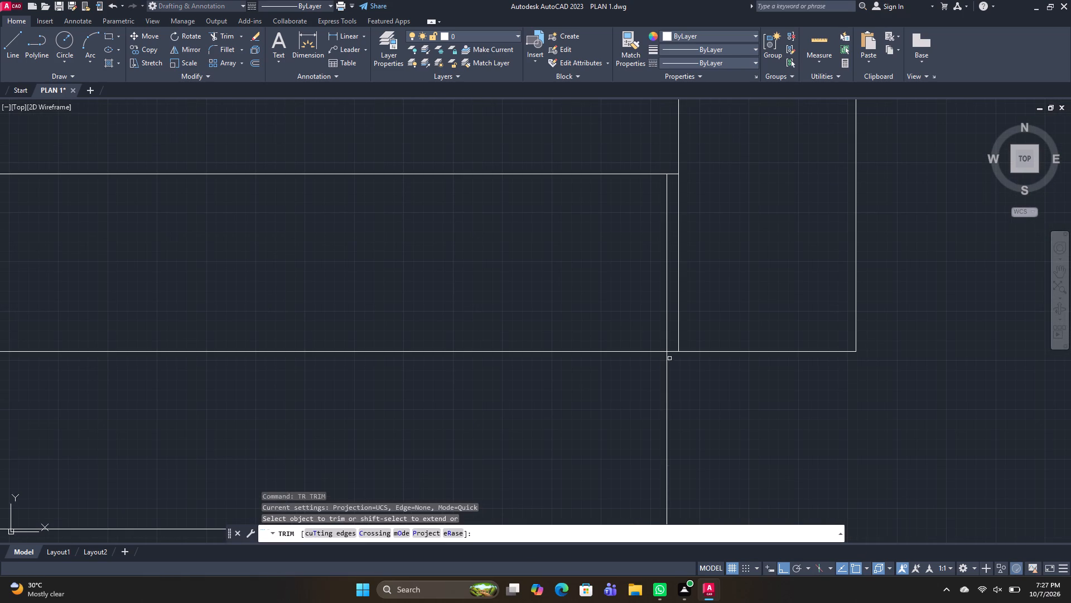
click(669, 350)
click(677, 377)
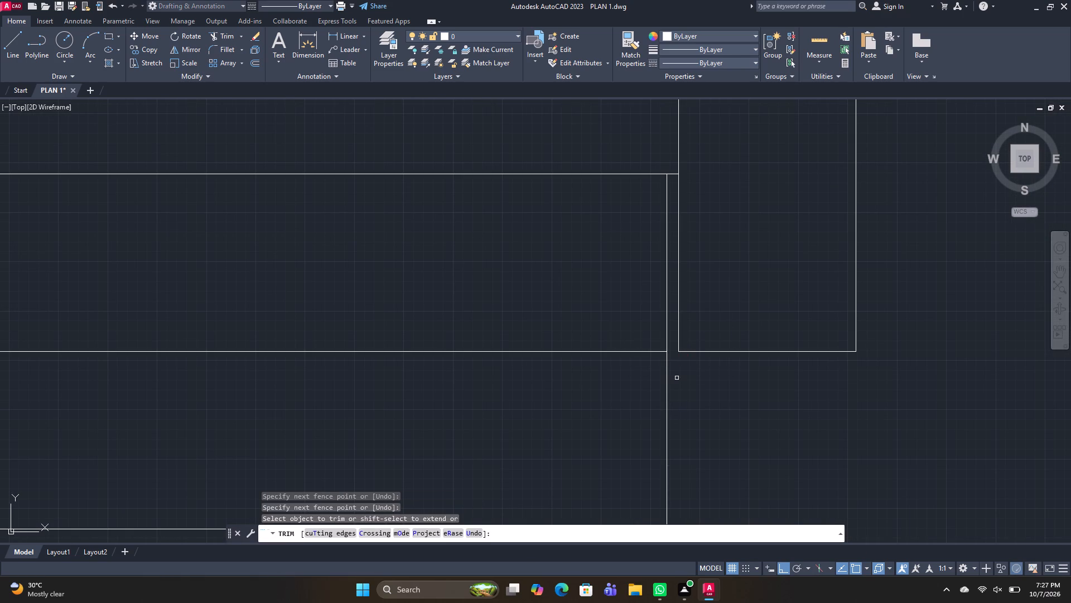
middle_drag(706, 425, 665, 241)
click(635, 344)
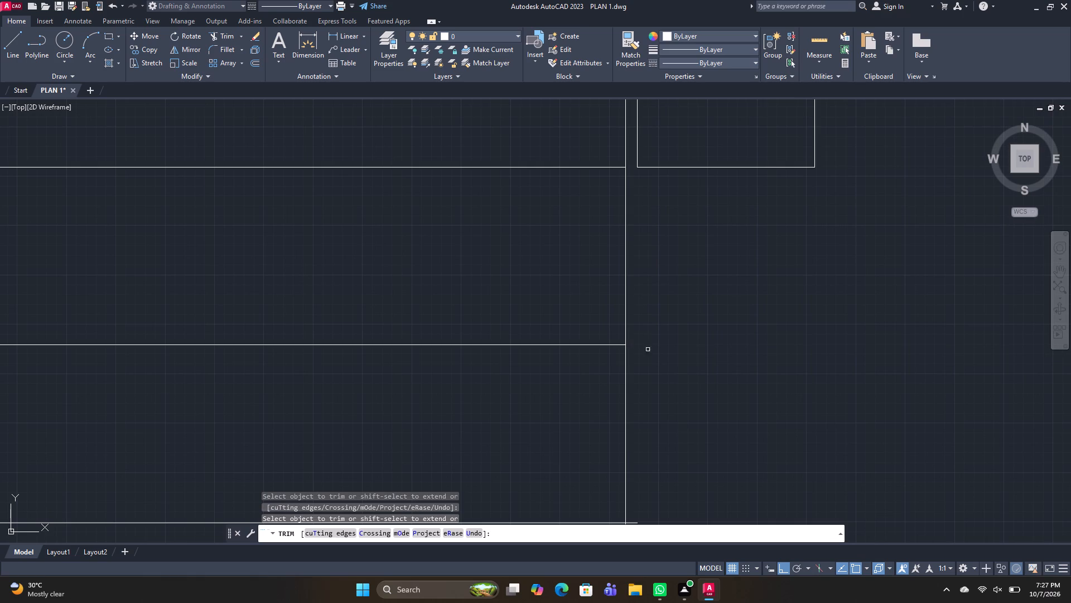
scroll(654, 353, down, 3)
scroll(654, 418, up, 2)
click(644, 380)
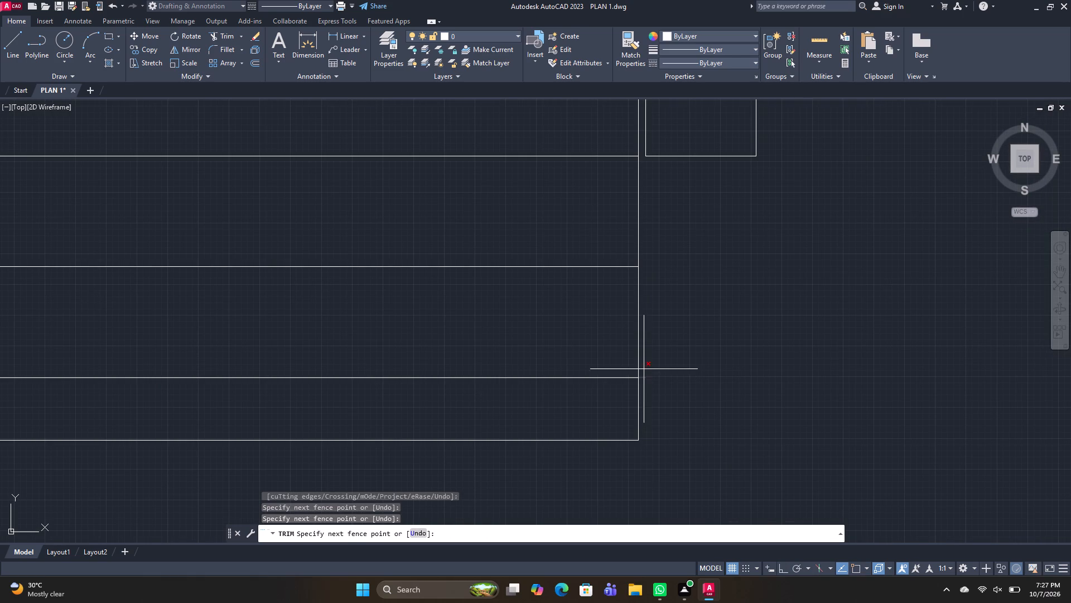
click(644, 367)
Trim away the southernmost offset line west of the new rectangle.
scroll(650, 367, down, 3)
middle_drag(458, 368, 547, 364)
drag(538, 363, 537, 363)
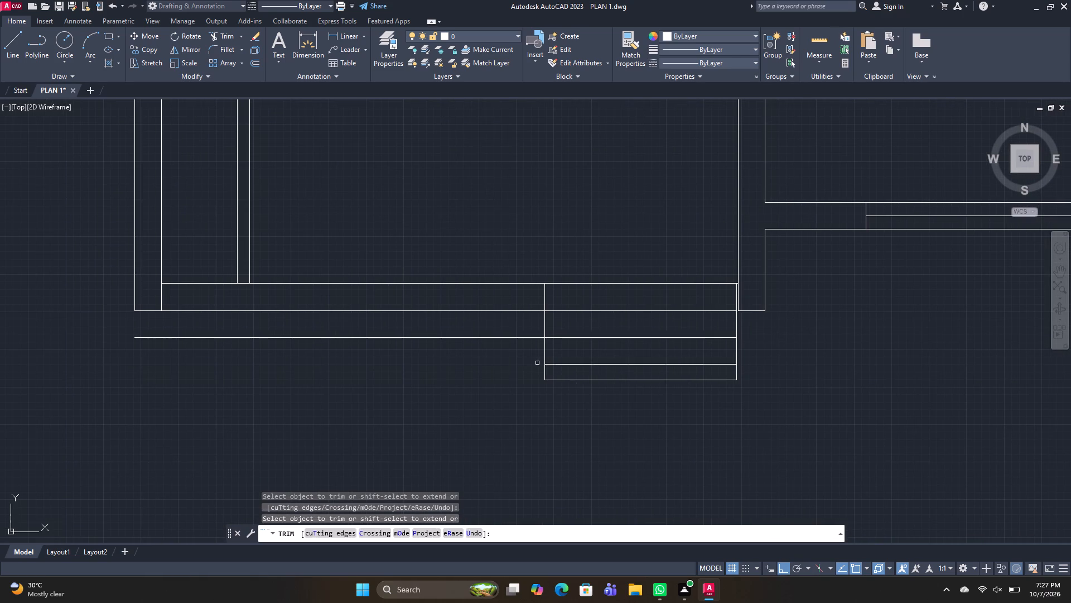
drag(537, 363, 528, 366)
Extend both west wall lines to the first offset line and trim the former outer south wall line between them.
shift+click(134, 298)
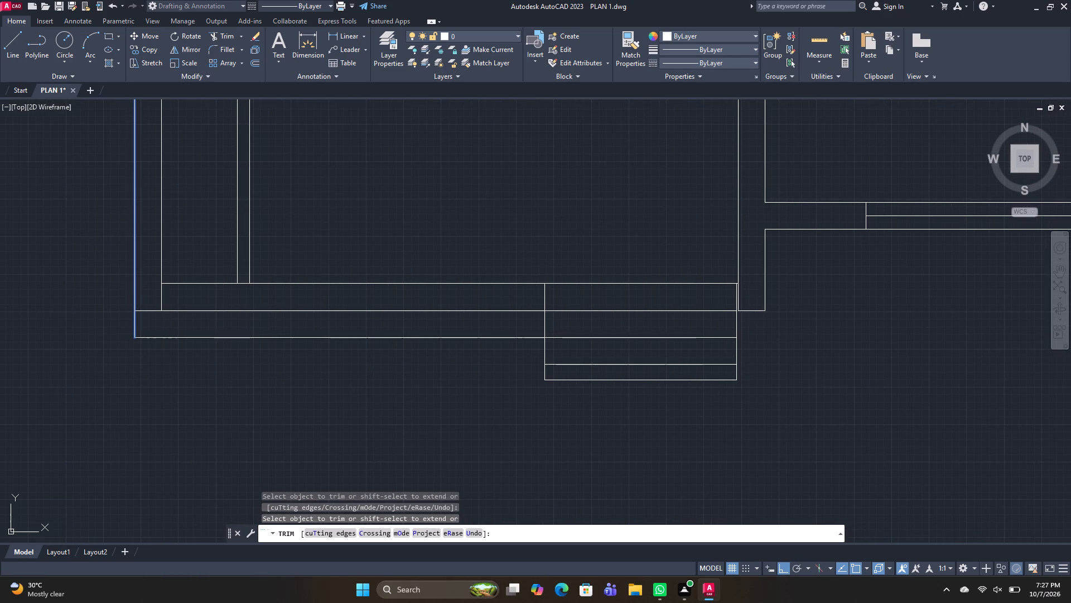
shift+click(161, 298)
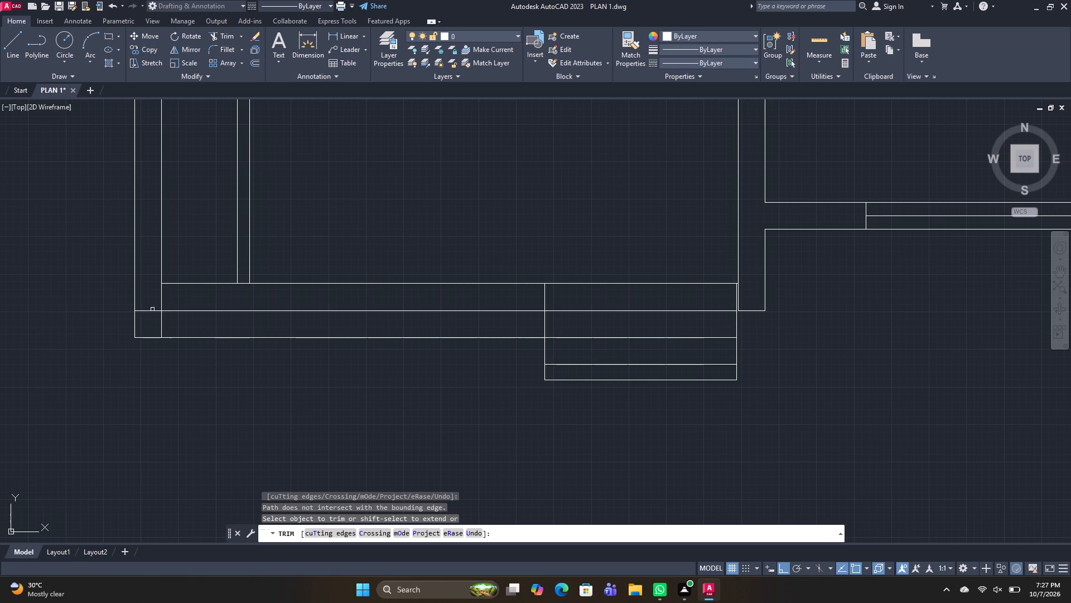
drag(152, 315, 152, 295)
middle_drag(383, 327, 383, 322)
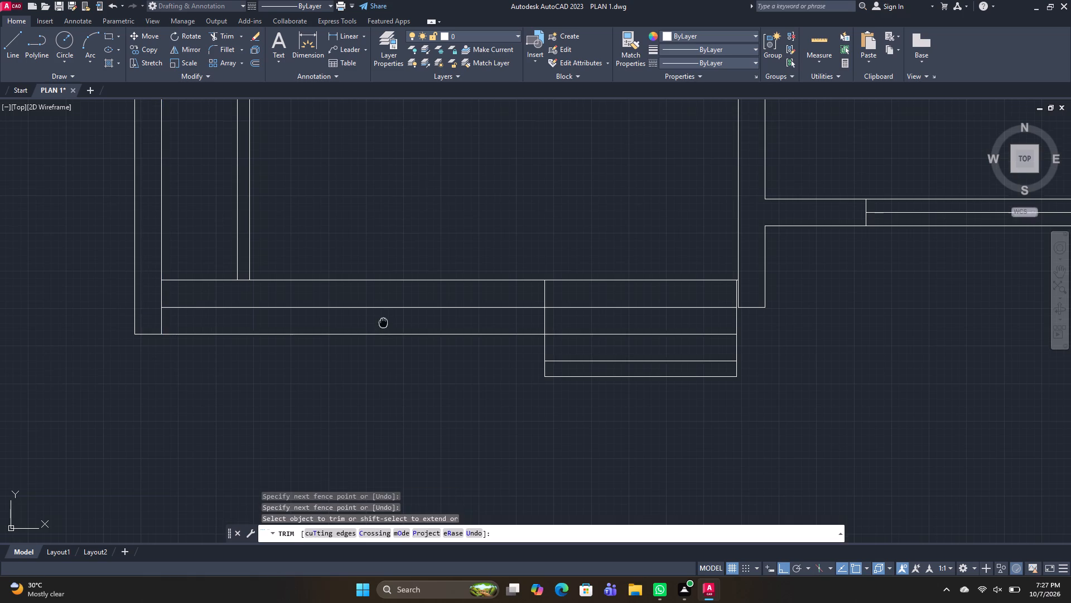
Trim away the three horizontal line pieces that cross the inside of the rectangle at the south edge.
middle_drag(383, 322, 345, 305)
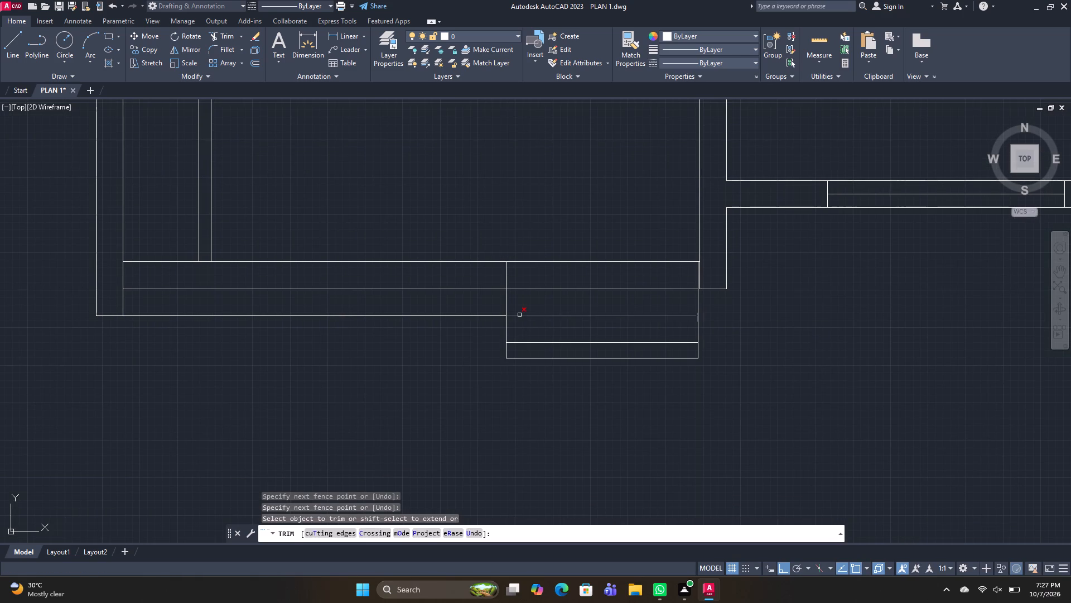
drag(526, 320, 524, 272)
drag(529, 346, 529, 304)
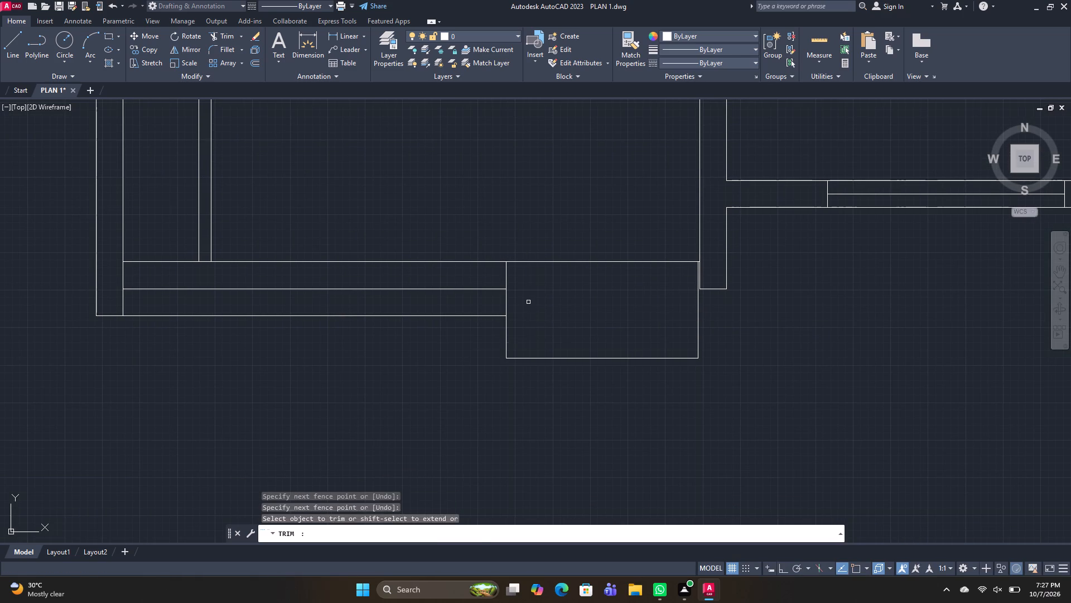
key(space)
Explode that rectangle and copy its south edge northward as a fitted array of 4 items ending at its north edge.
drag(552, 370, 546, 361)
click(536, 344)
text(X CO)
key(space)
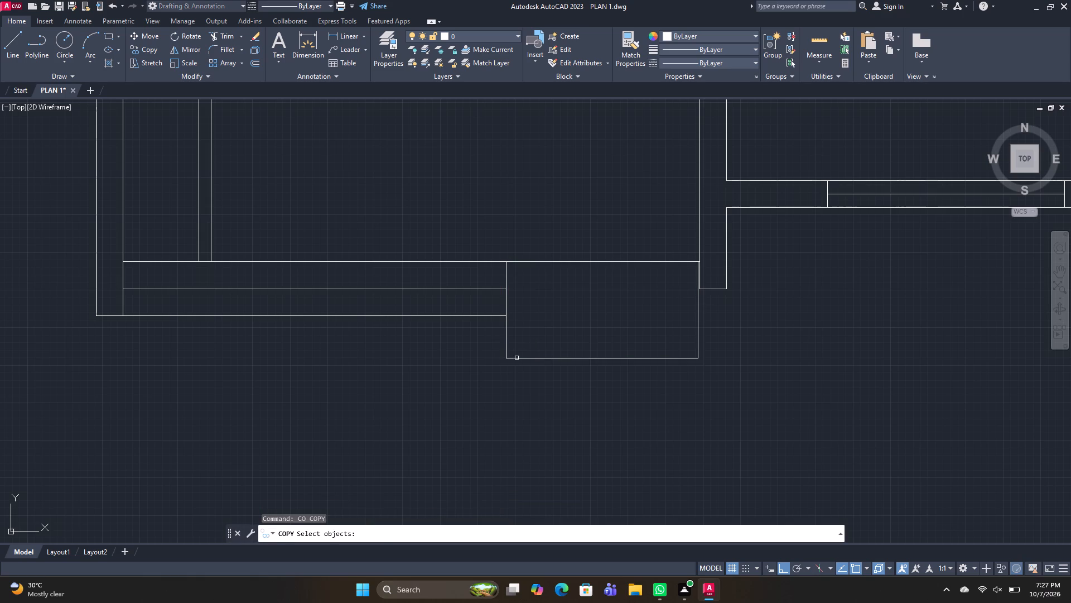
click(517, 357)
click(515, 374)
key(space)
click(506, 358)
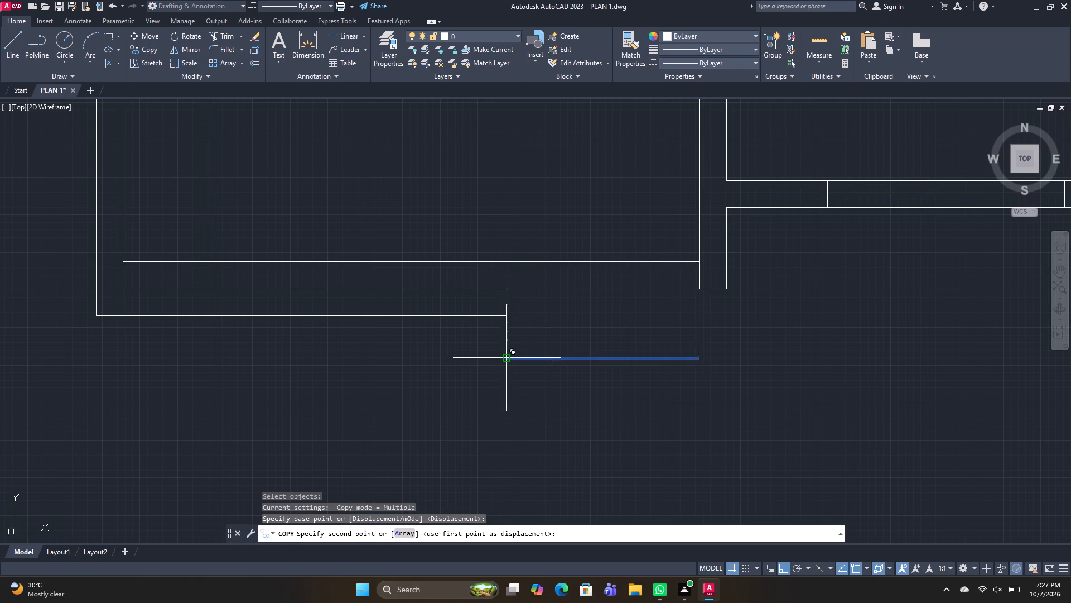
text(A)
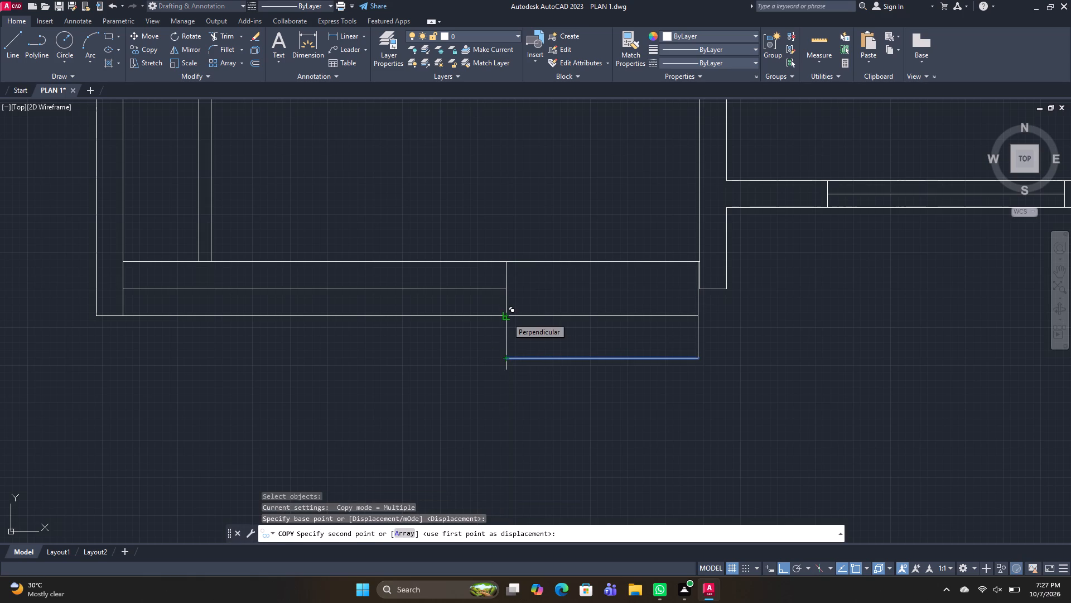
key(space)
key(4)
key(Return)
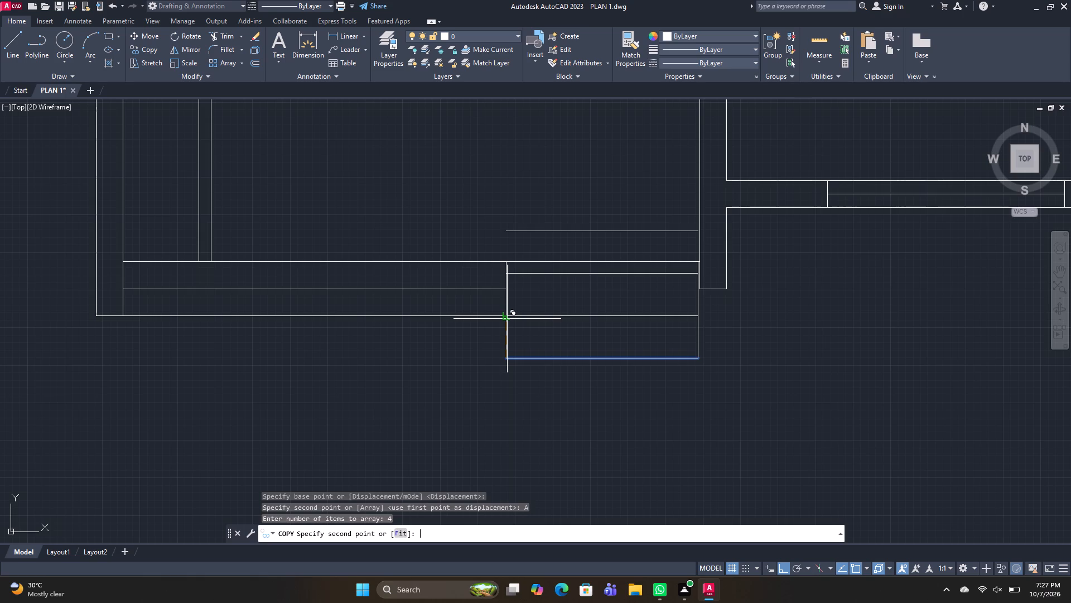
text(F)
key(space)
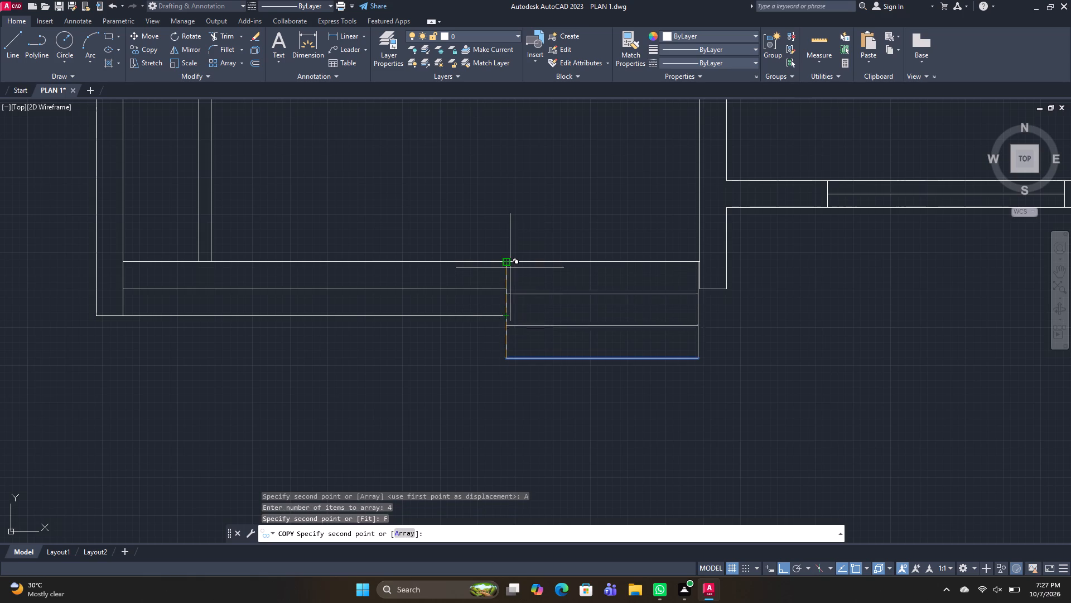
click(506, 261)
key(space)
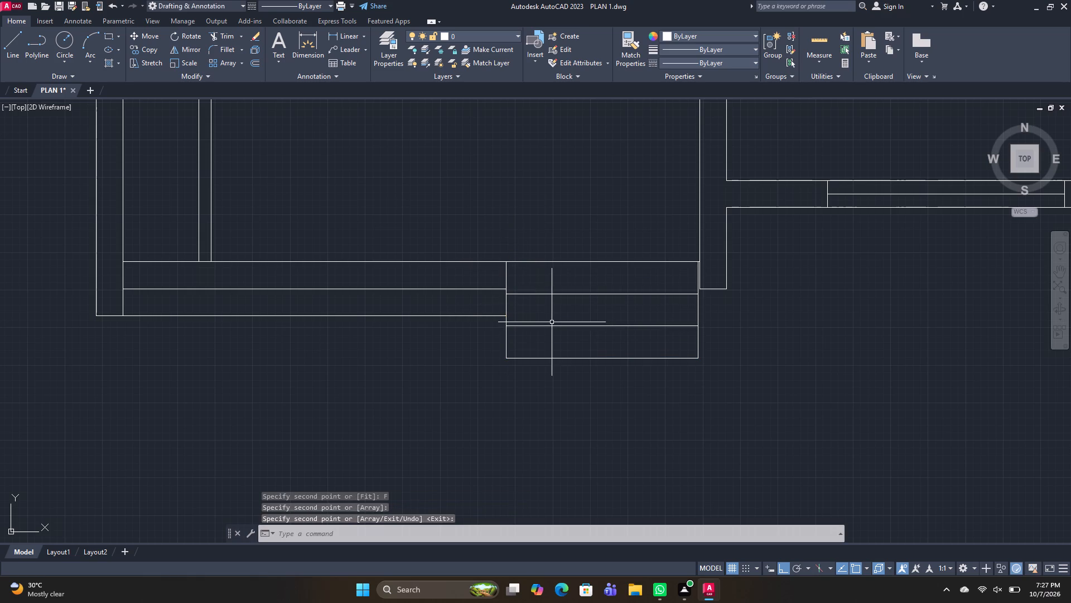
Save the drawing.
scroll(553, 324, down, 1)
middle_drag(553, 324, 529, 328)
middle_click(529, 328)
key(ctrl+s)
scroll(629, 398, down, 1)
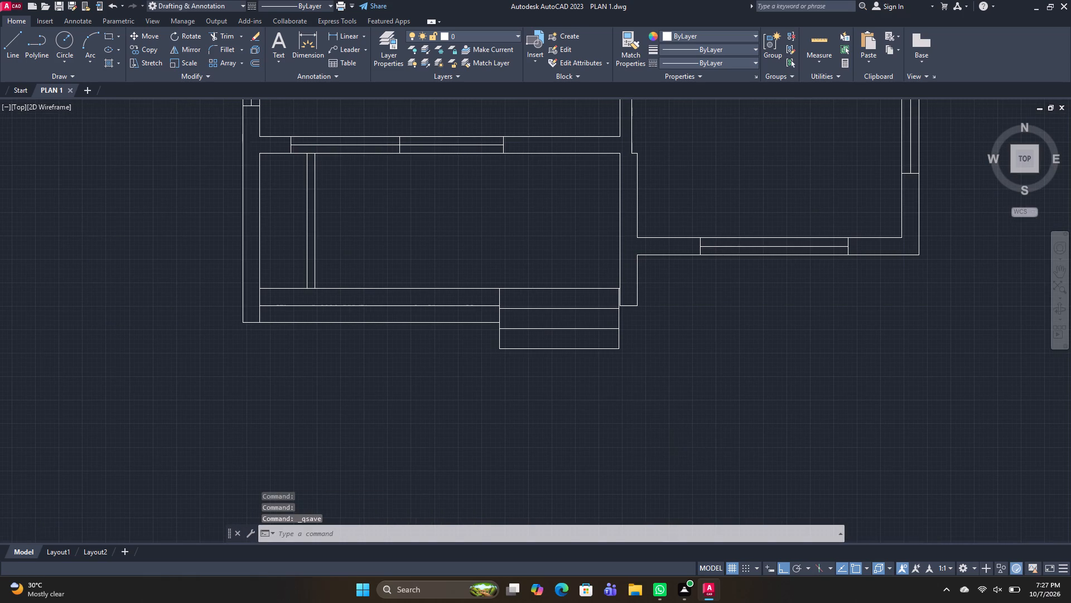
Draw a line across the adjoining east room, just north of its south window, from its west wall to its east wall.
scroll(442, 301, up, 2)
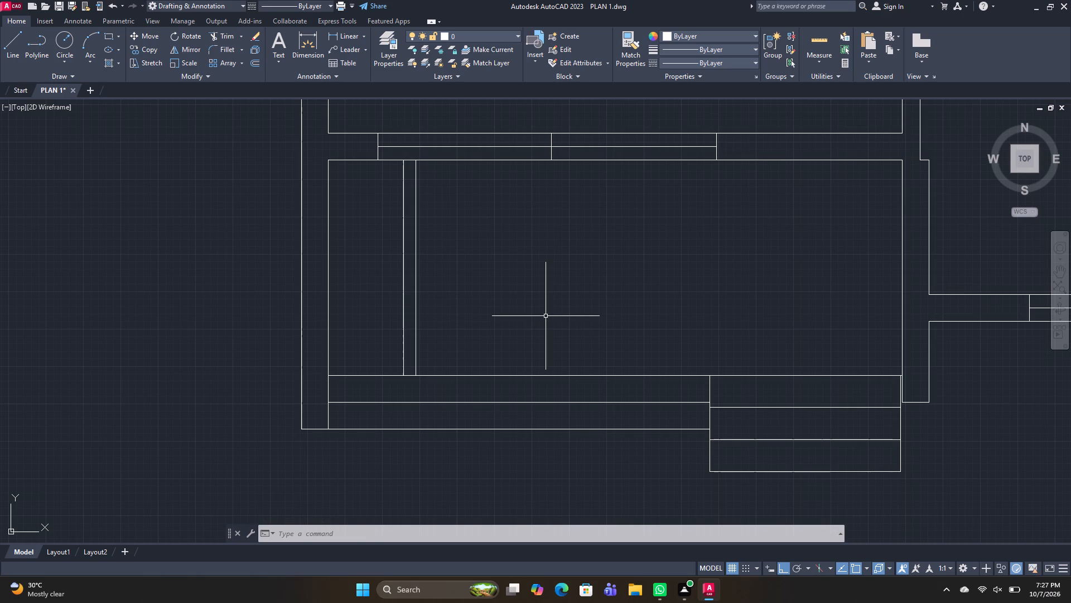
text(L)
key(space)
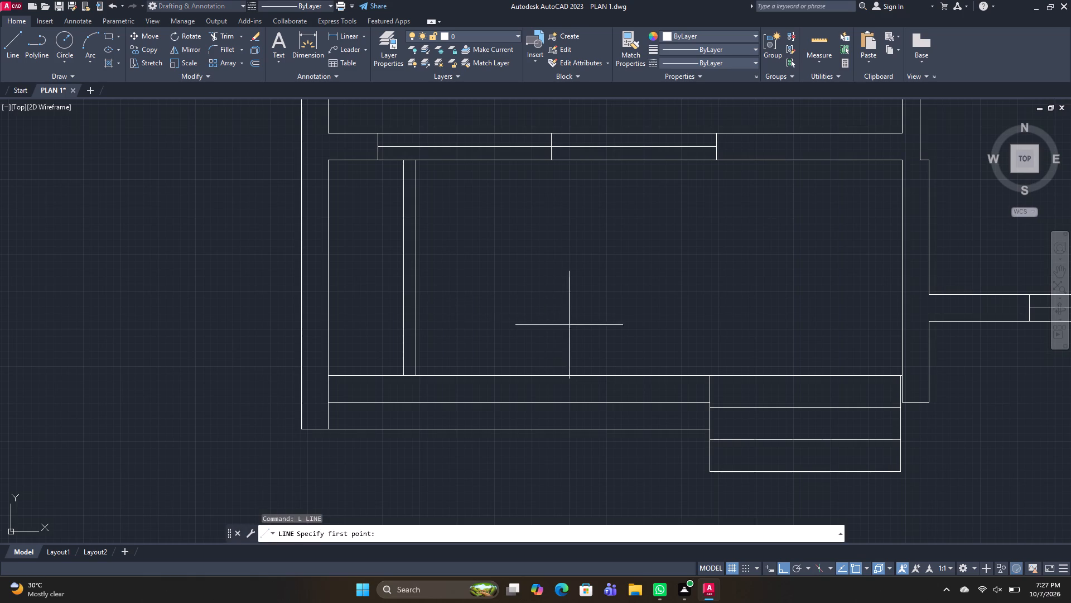
scroll(582, 329, down, 1)
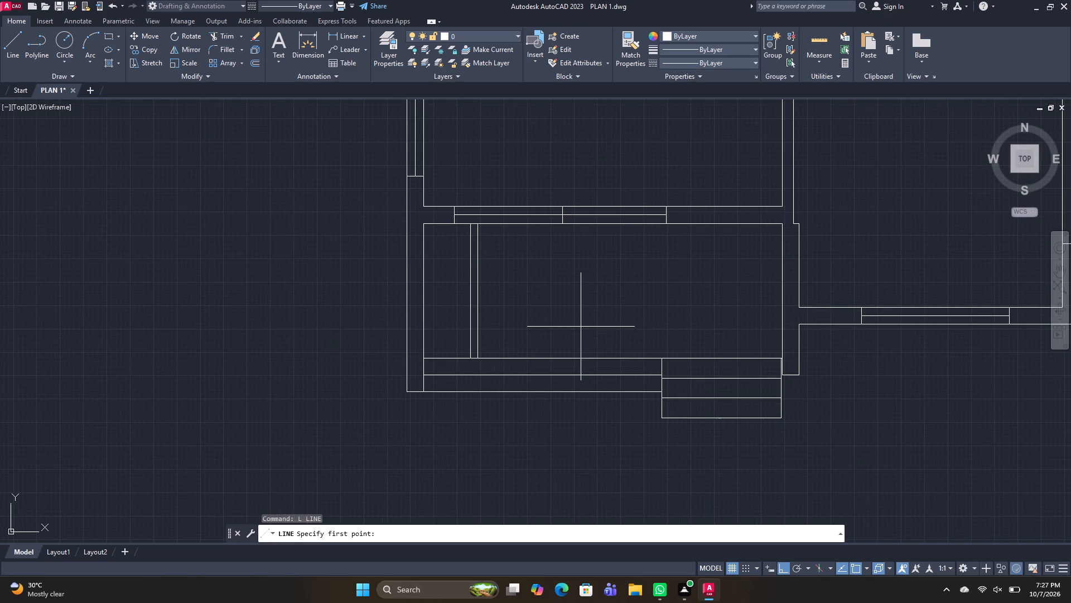
scroll(631, 334, down, 2)
scroll(681, 314, up, 2)
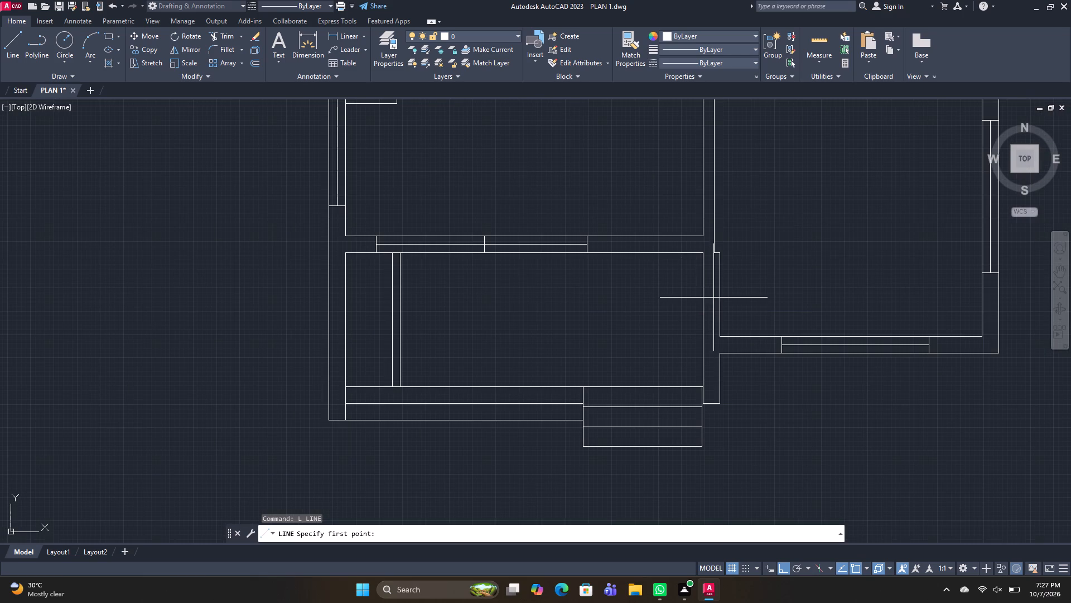
click(722, 293)
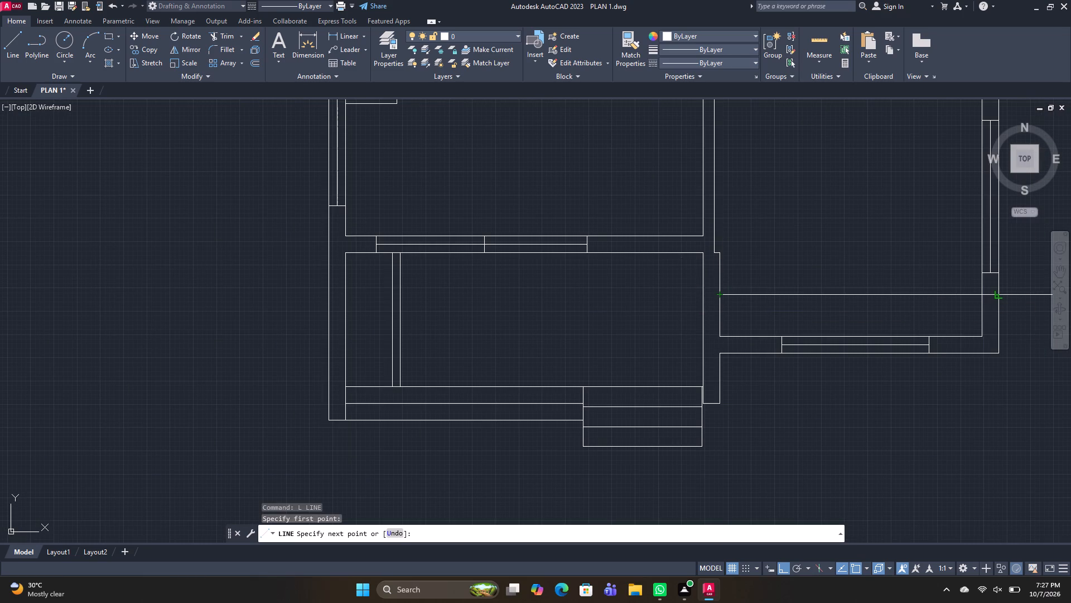
click(980, 289)
key(space)
Draw a vertical line about 1'-2" long near the west end of the north-wall enclosure and centre it on the enclosure's middle line.
middle_drag(759, 303, 758, 307)
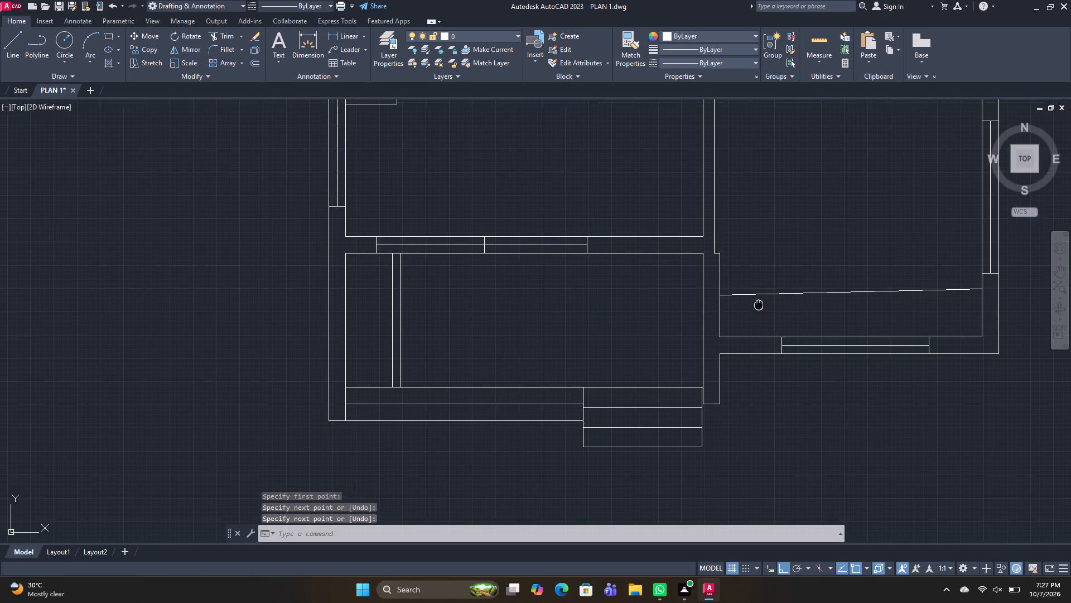
middle_drag(758, 307, 672, 459)
scroll(741, 243, up, 2)
key(space)
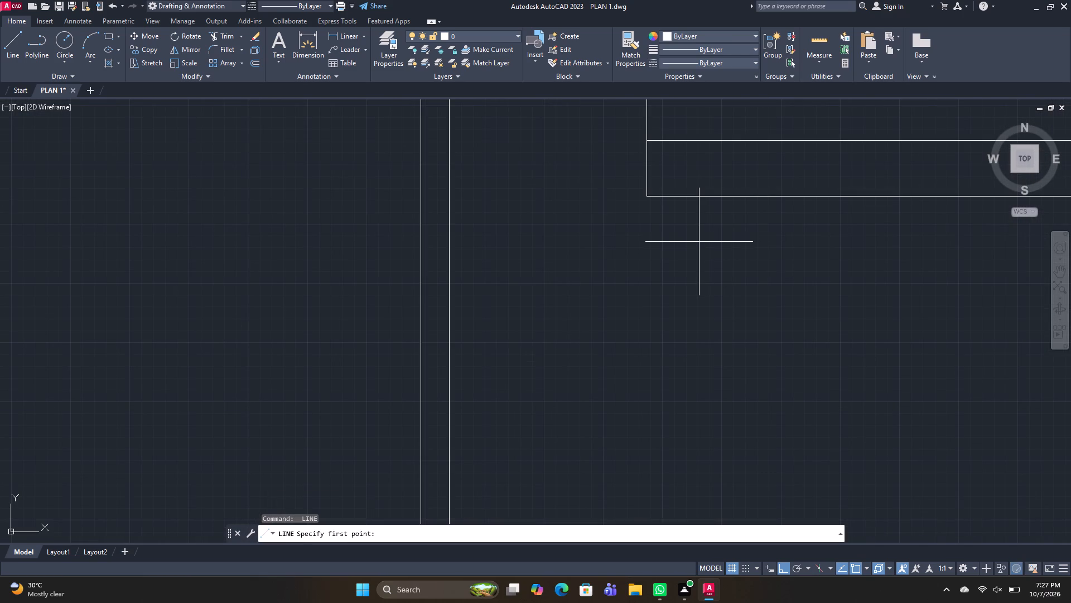
middle_drag(698, 246, 679, 333)
drag(663, 187, 662, 200)
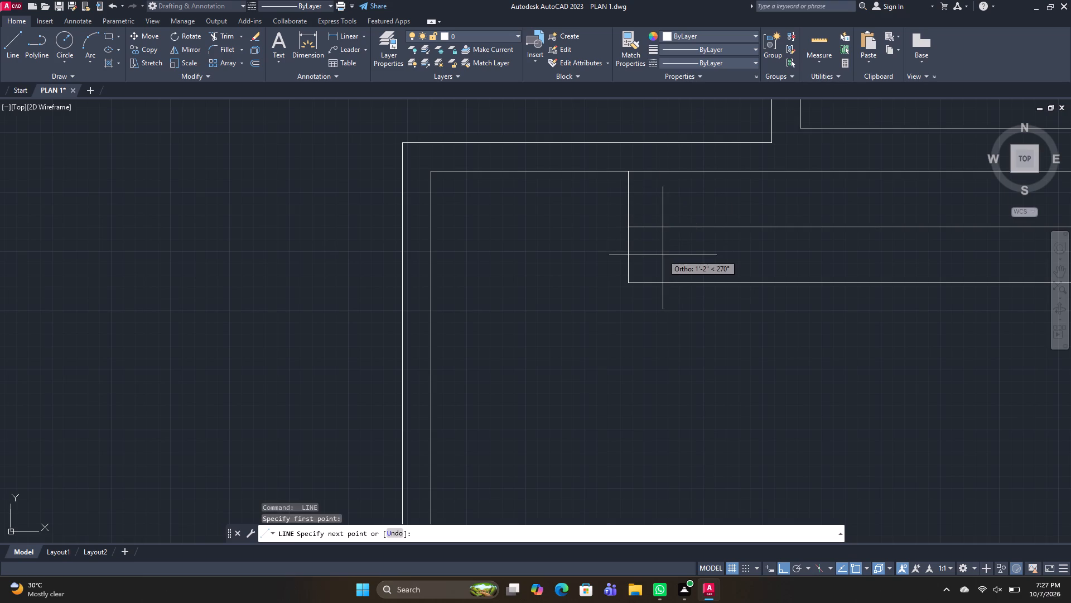
click(663, 253)
key(space)
key(space)
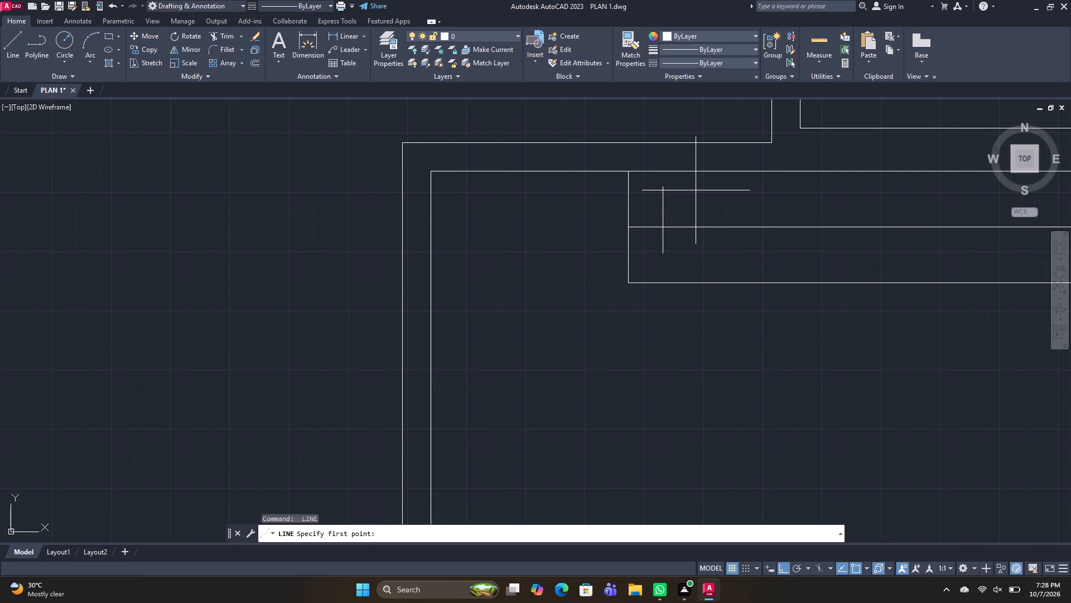
click(691, 174)
key(space)
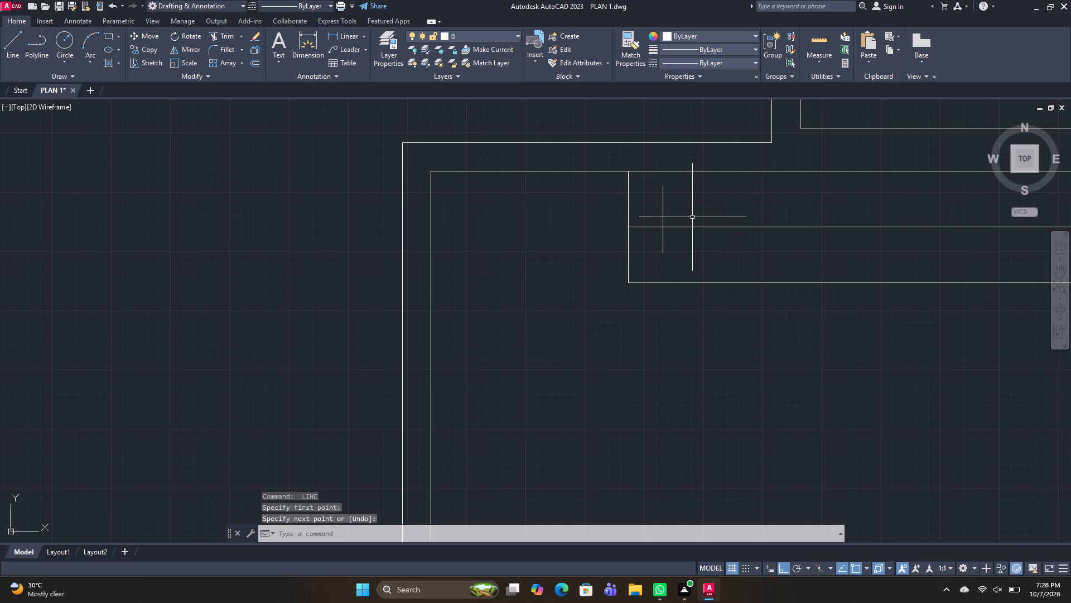
scroll(691, 217, up, 1)
key(Escape)
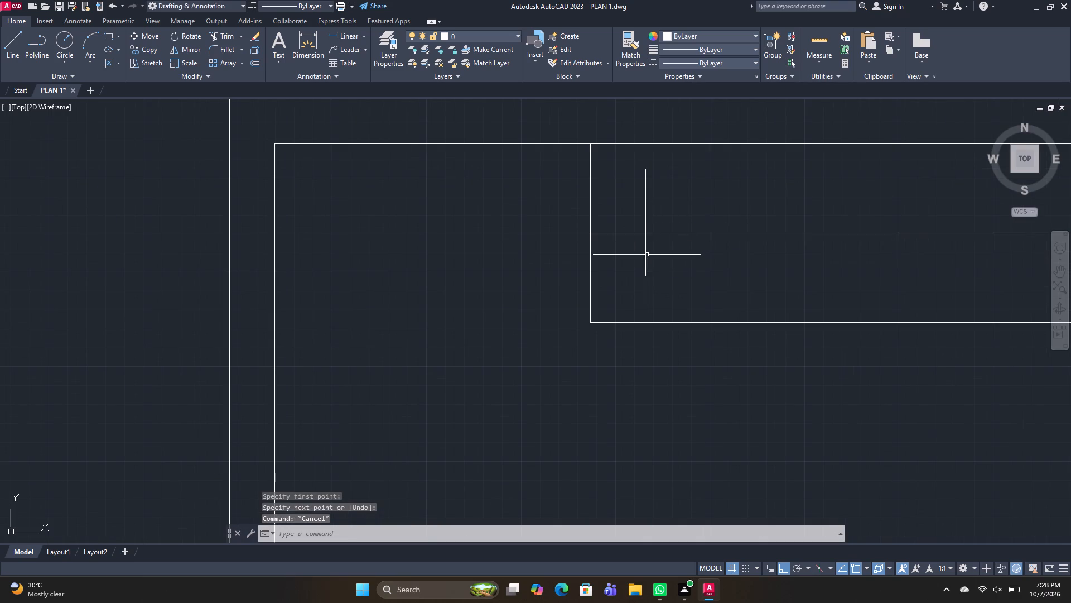
click(645, 255)
click(644, 222)
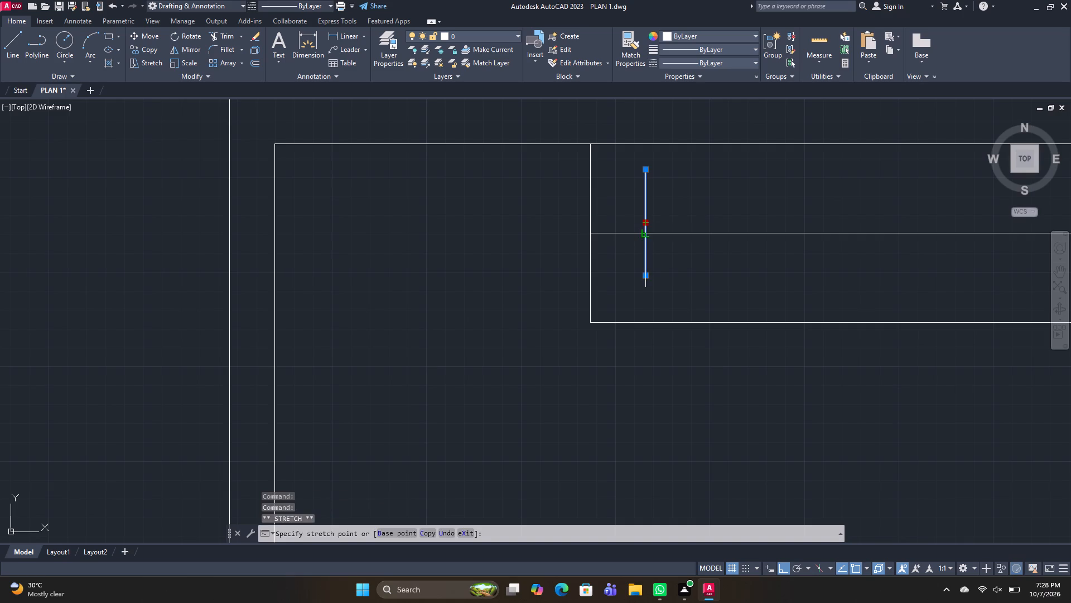
click(644, 232)
Draw three more short vertical lines of varying length across the enclosure's middle line, spaced east of the first one.
key(space)
text(L)
key(space)
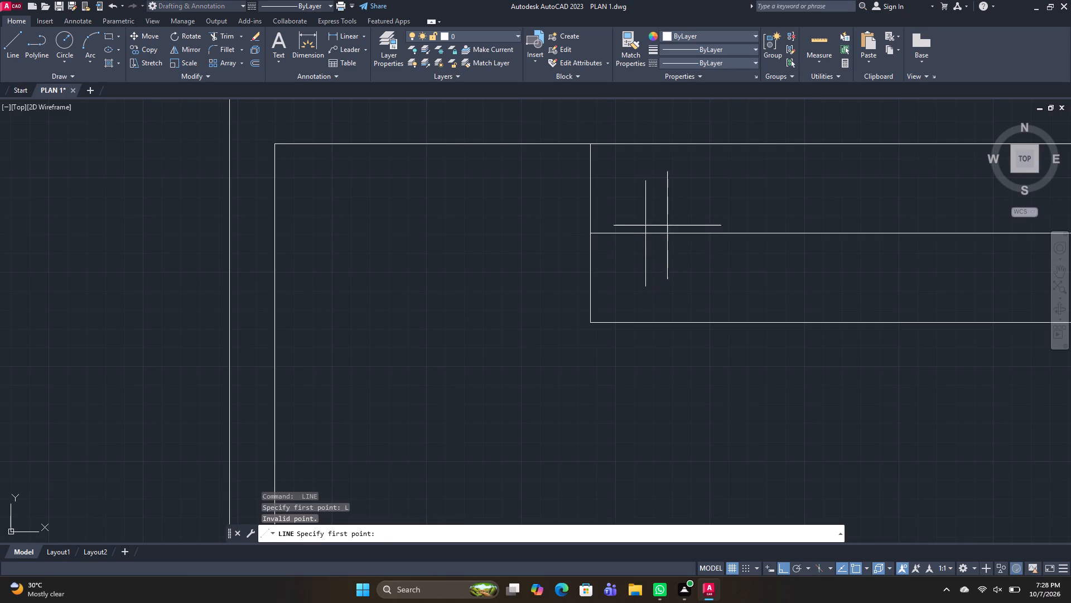
click(672, 160)
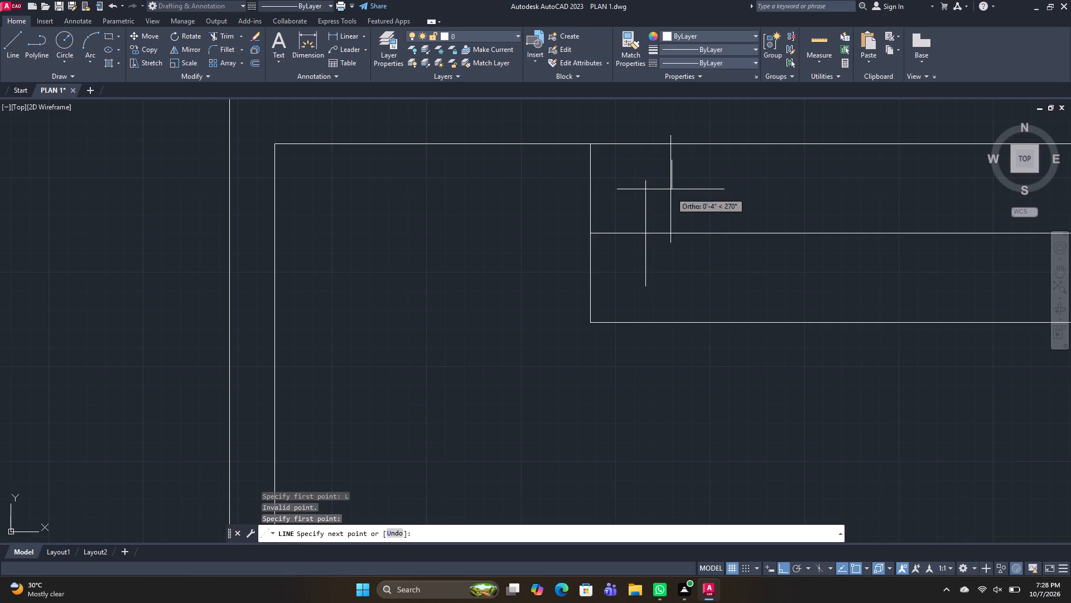
click(674, 308)
key(space)
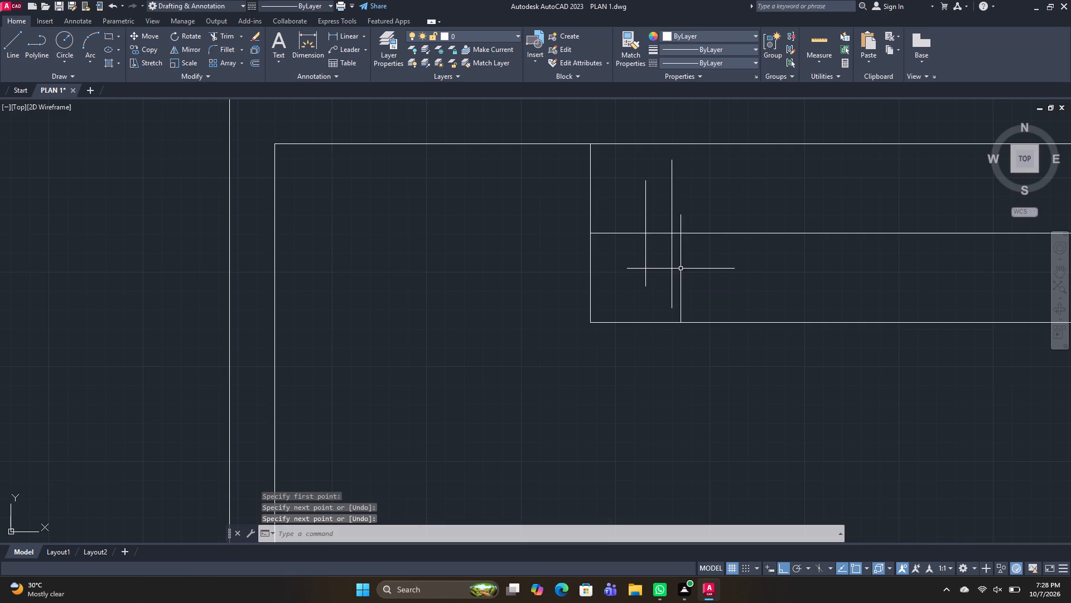
key(space)
click(702, 181)
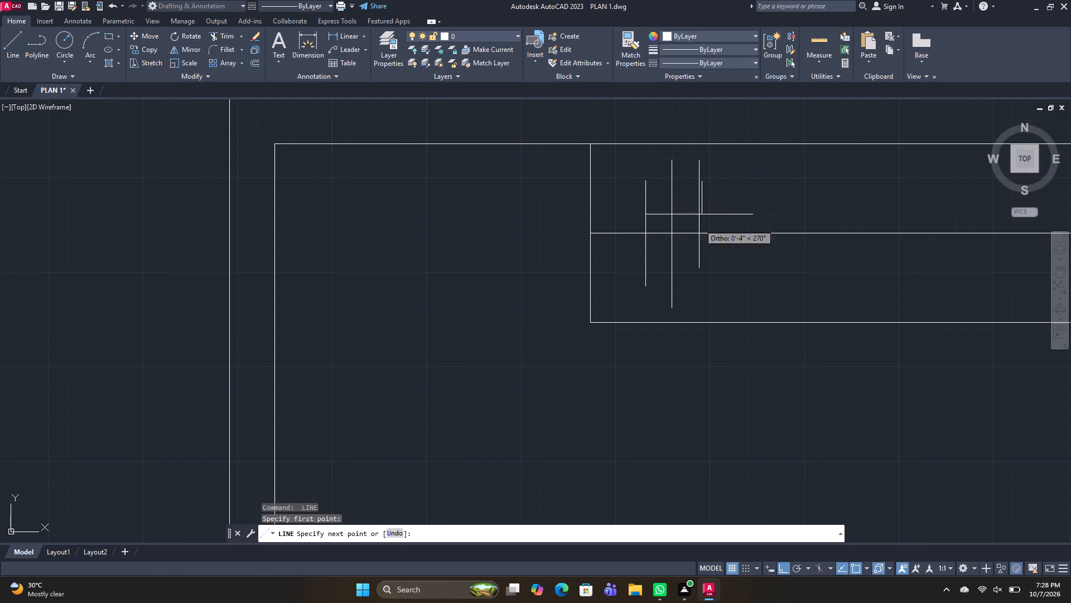
click(701, 285)
key(space)
key(space)
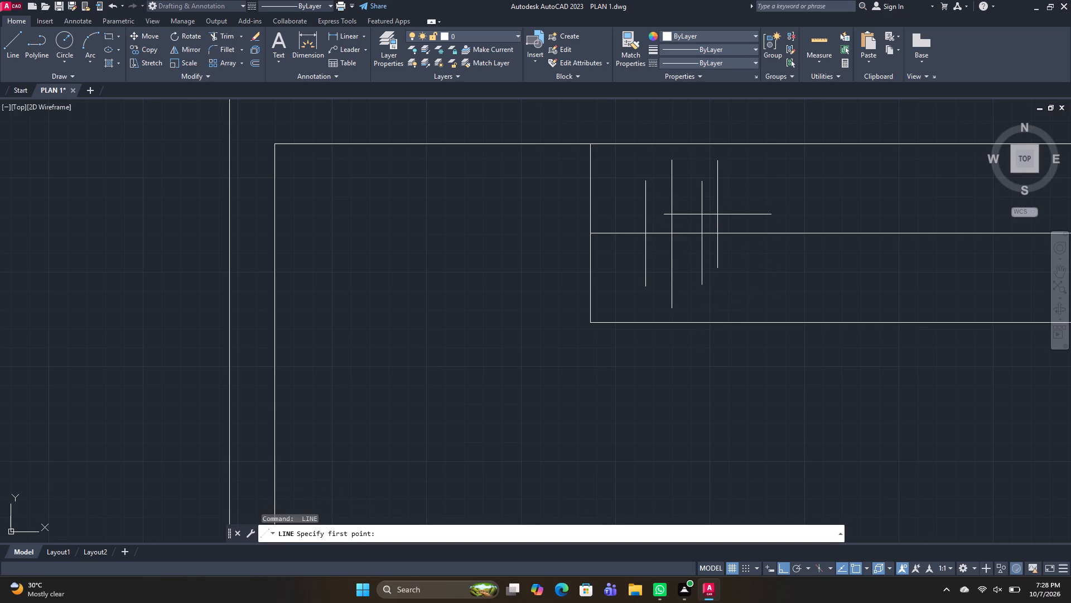
drag(737, 163, 737, 170)
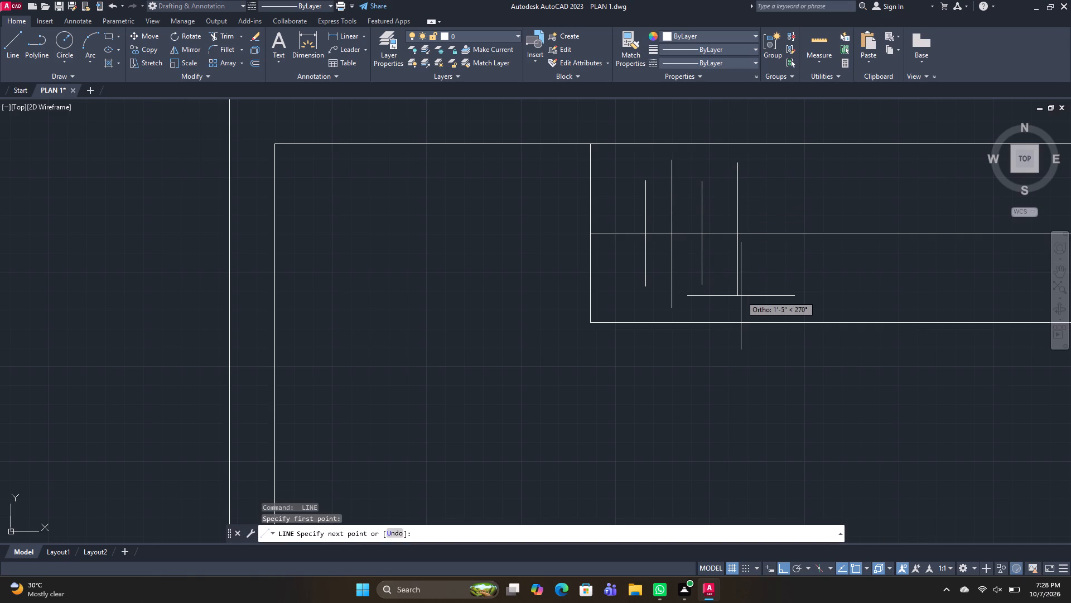
click(741, 296)
key(space)
Copy the four short vertical lines seven times eastward along the middle line to fill the enclosure to its east end.
drag(747, 286, 701, 283)
click(641, 265)
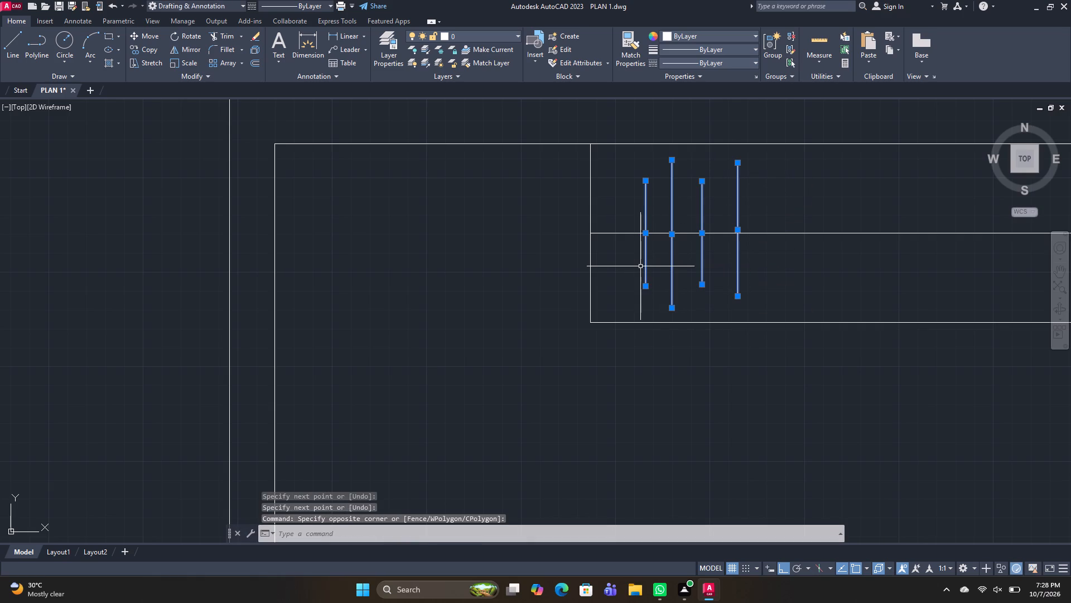
text(CO)
key(space)
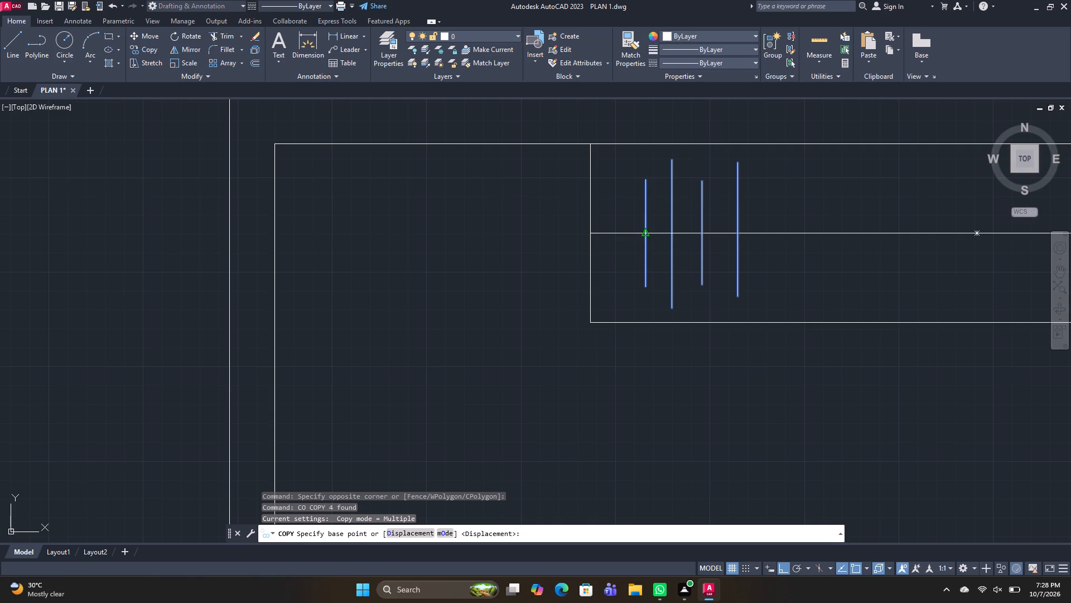
click(645, 228)
click(741, 231)
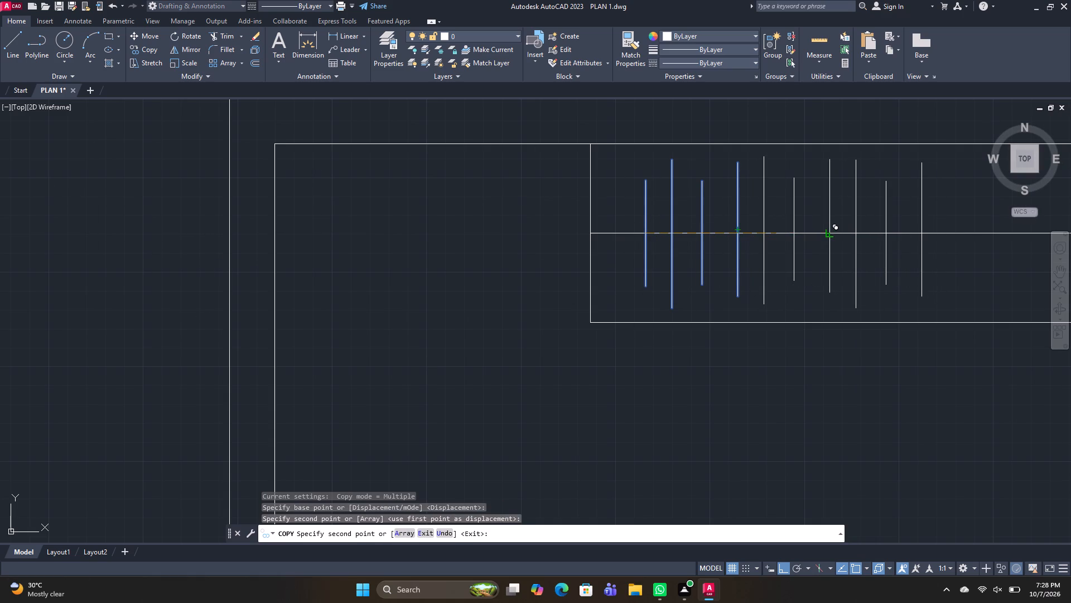
click(827, 233)
click(883, 231)
middle_drag(1006, 248, 944, 260)
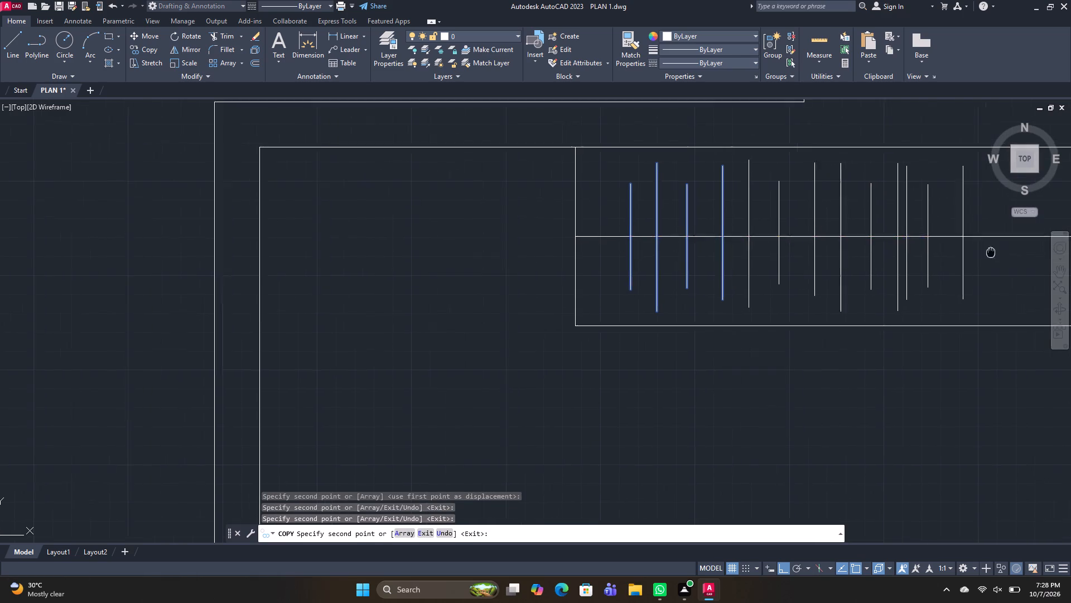
middle_drag(944, 260, 809, 260)
click(783, 244)
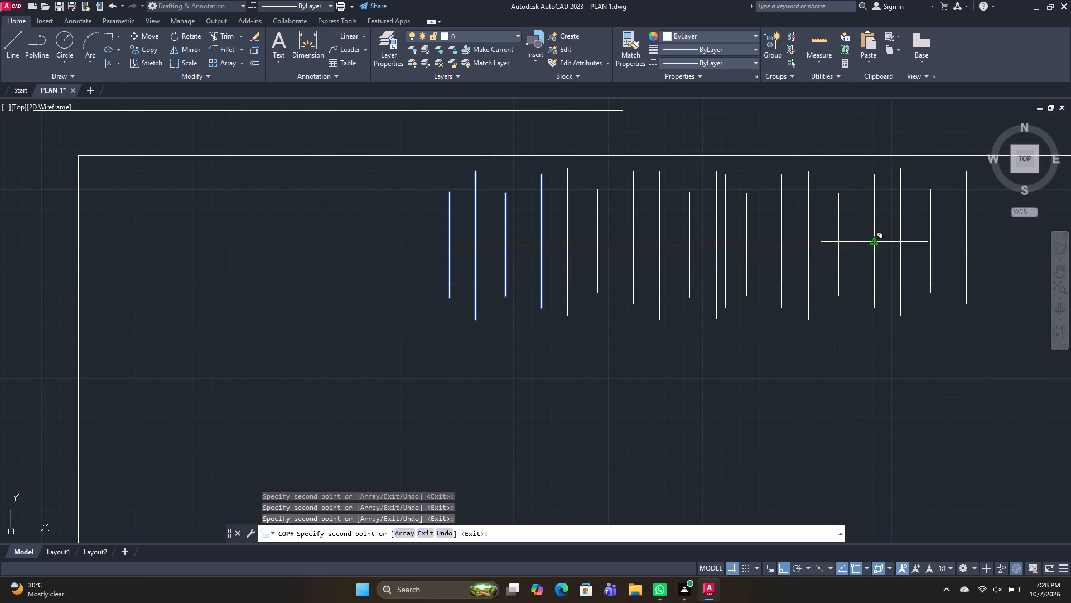
click(875, 242)
middle_drag(930, 246, 785, 264)
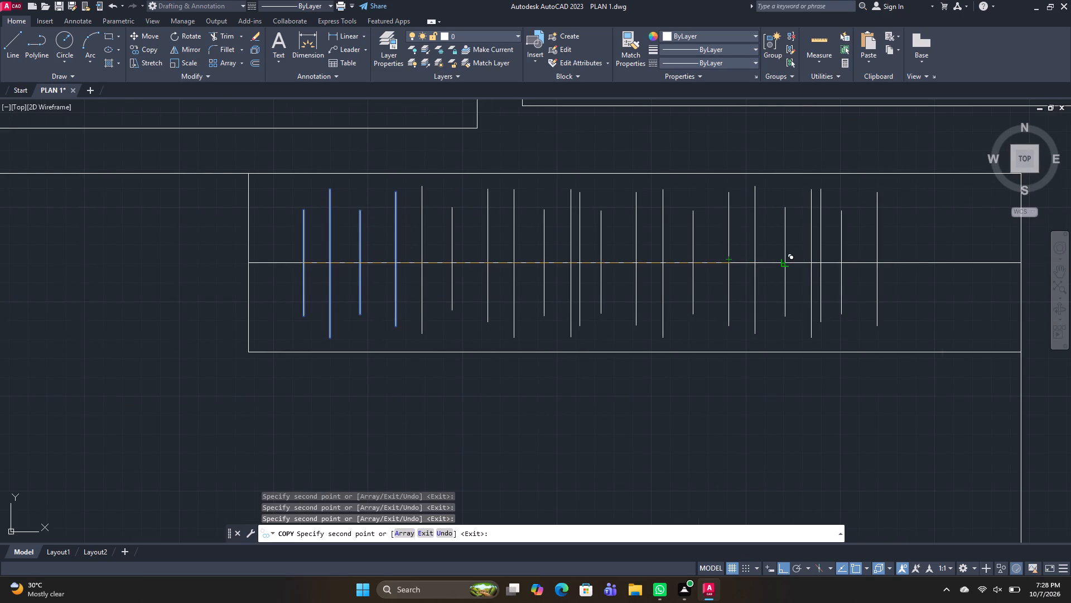
click(822, 266)
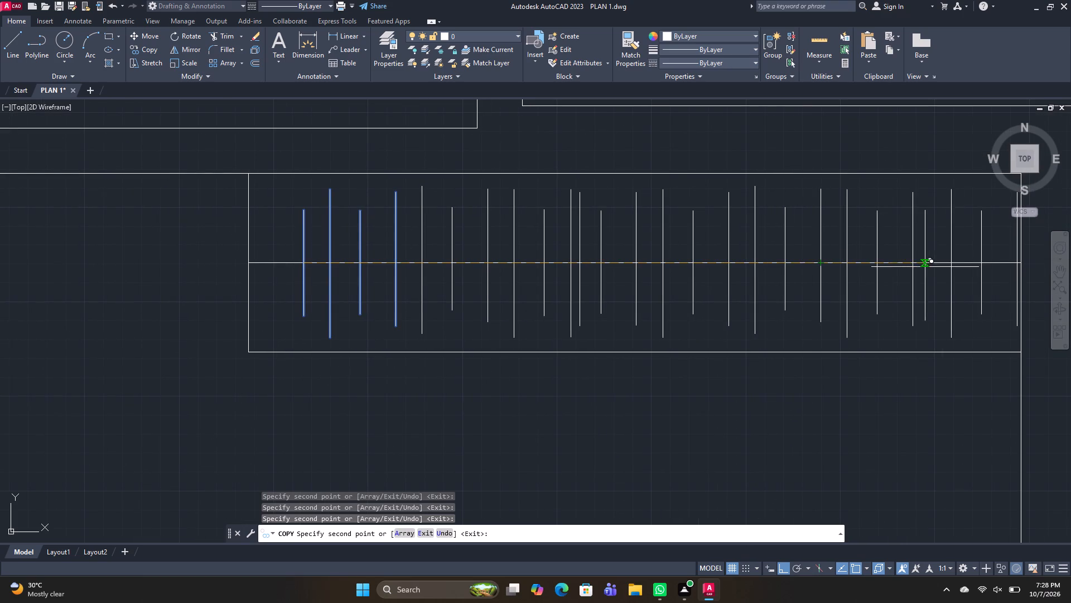
click(915, 261)
key(space)
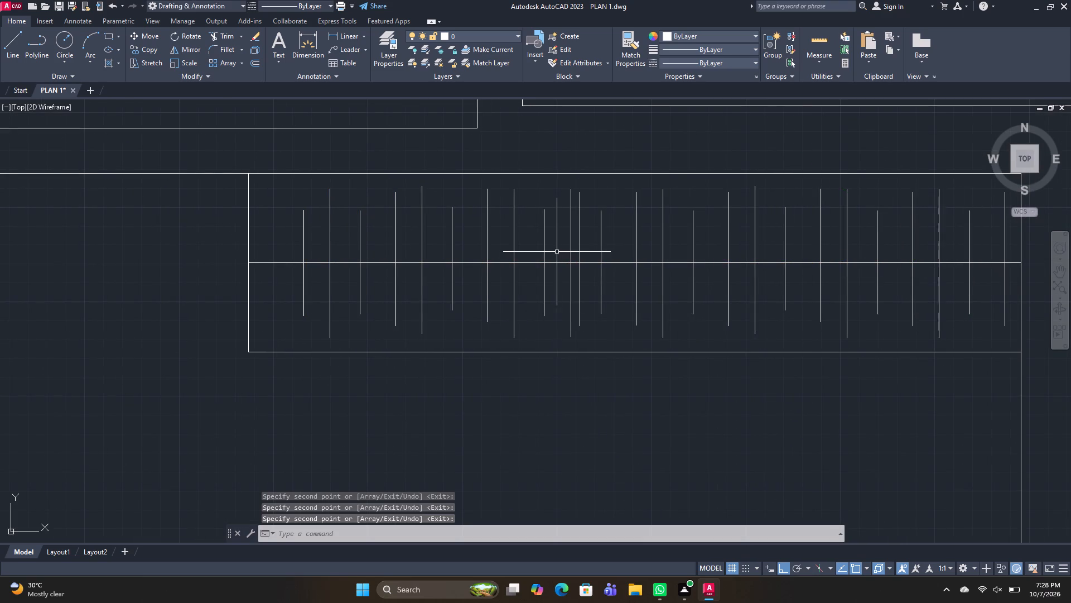
Erase the extra short vertical line crowding its neighbour near the middle of the north-wall enclosure.
click(579, 254)
key(Delete)
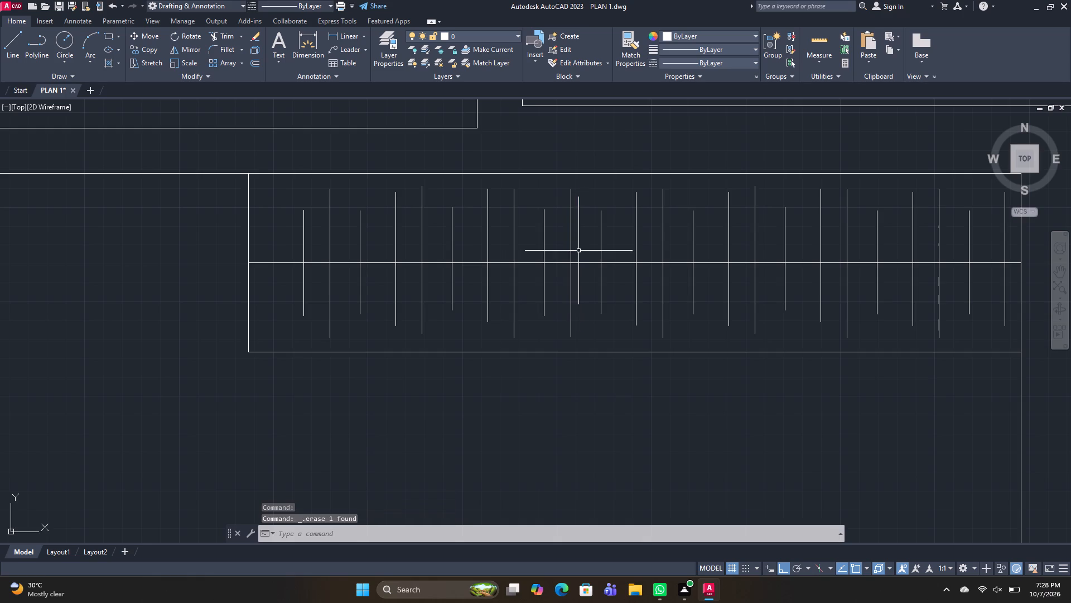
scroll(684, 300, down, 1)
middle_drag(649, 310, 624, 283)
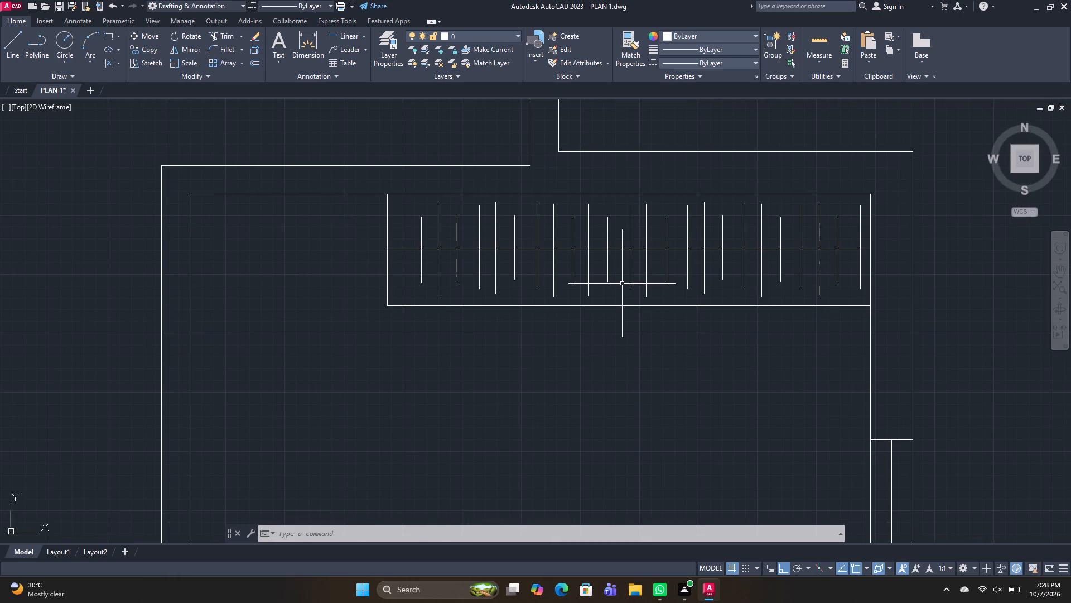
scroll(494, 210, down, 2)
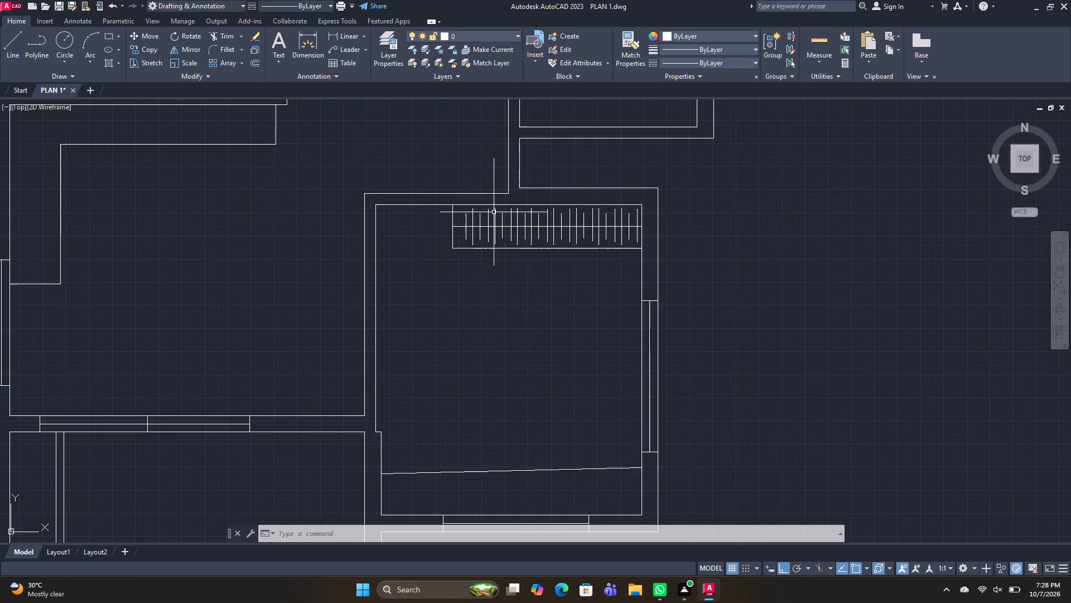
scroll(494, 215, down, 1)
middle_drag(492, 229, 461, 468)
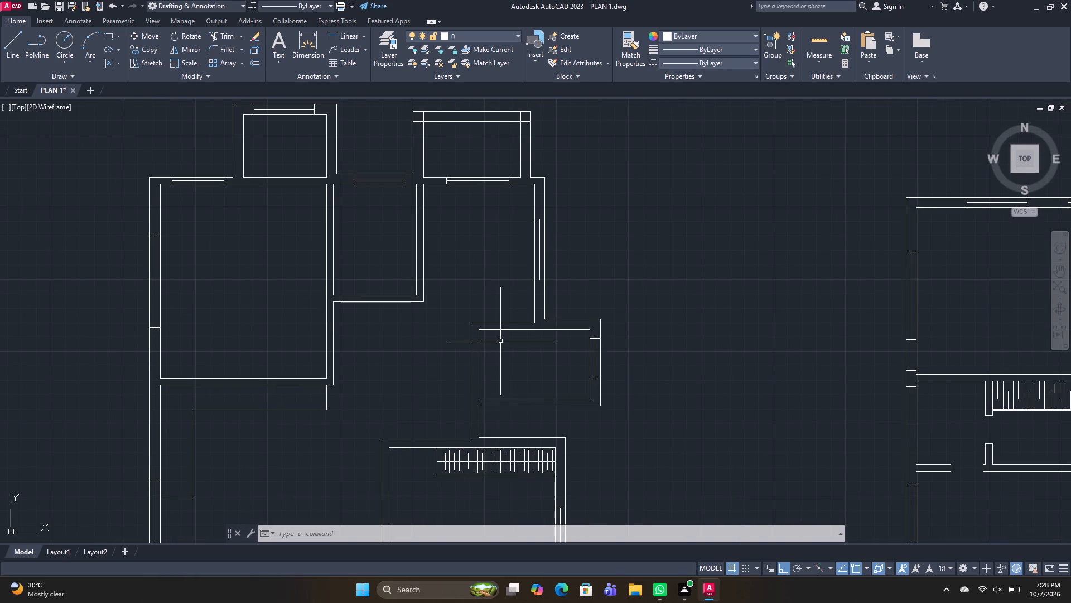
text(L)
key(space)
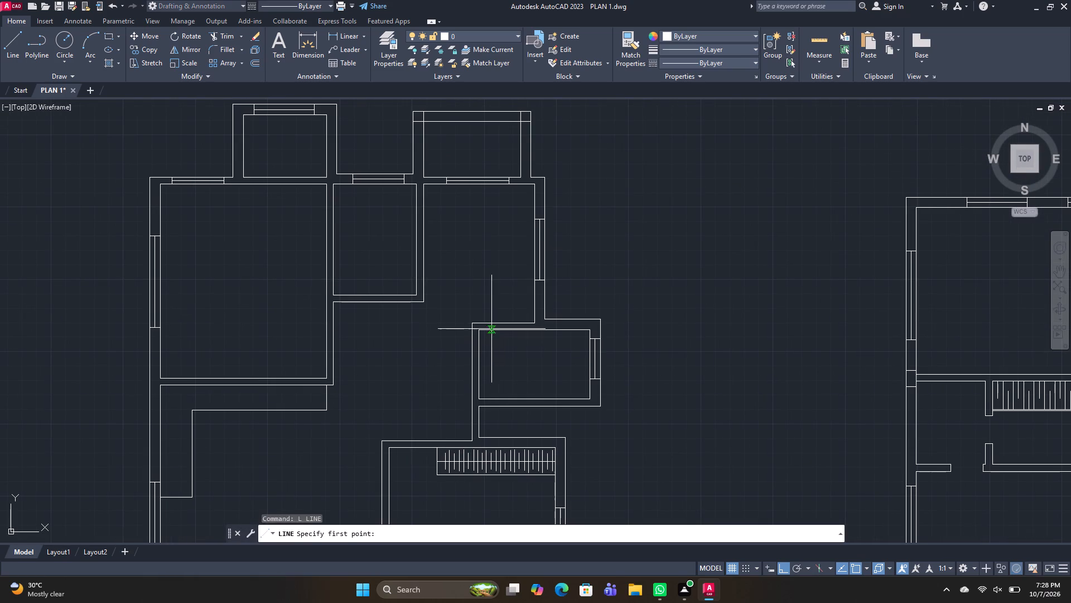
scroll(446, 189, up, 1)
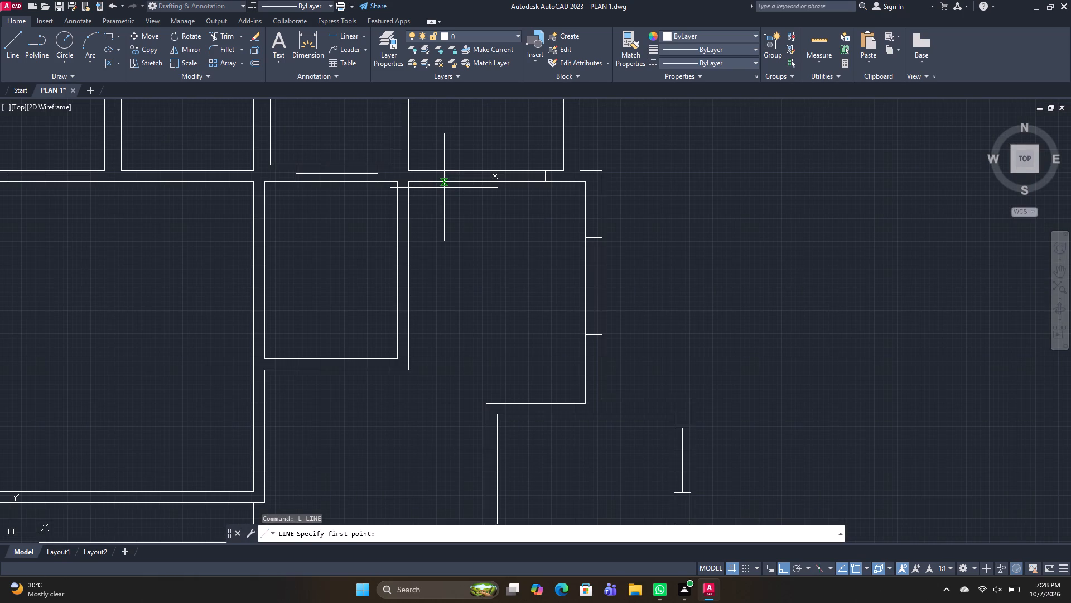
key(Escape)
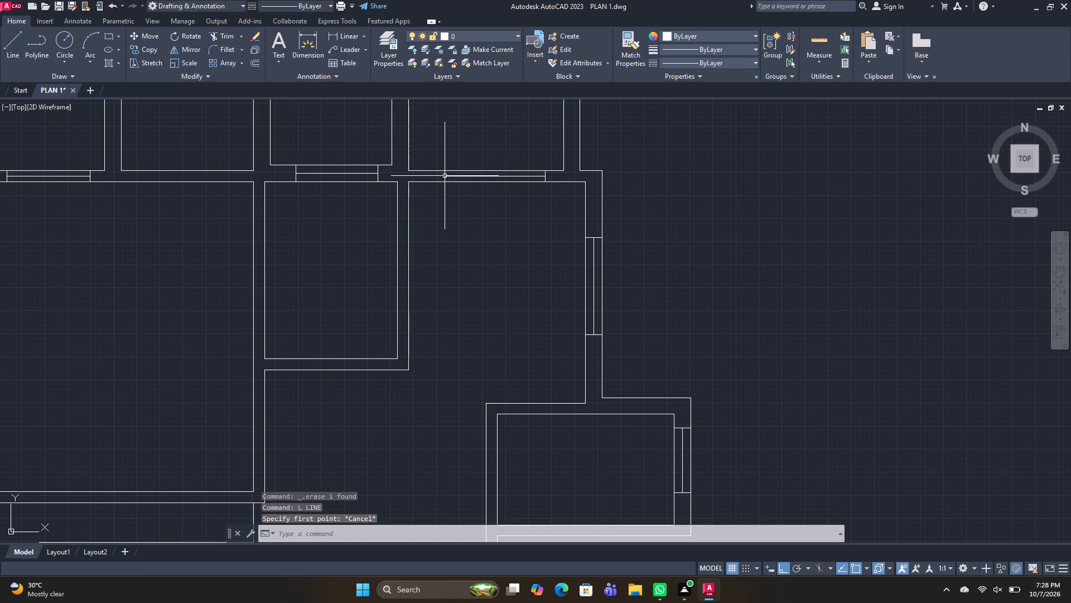
Move the window in the north wall of the west plan's northeast room a short distance east along the wall.
click(448, 178)
scroll(446, 177, up, 3)
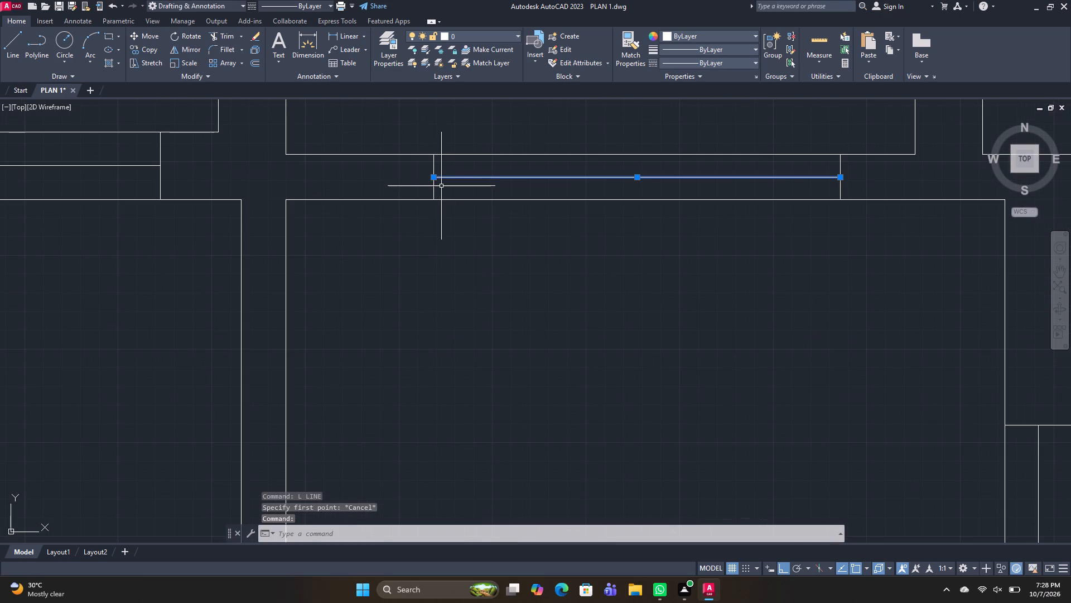
click(440, 187)
click(378, 183)
key(m)
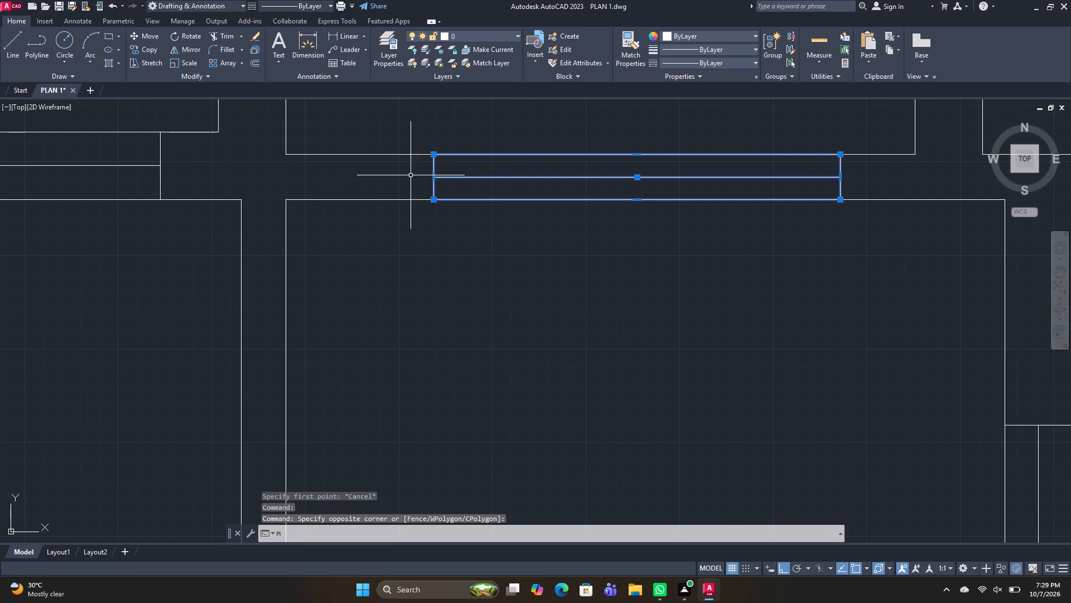
key(space)
click(433, 179)
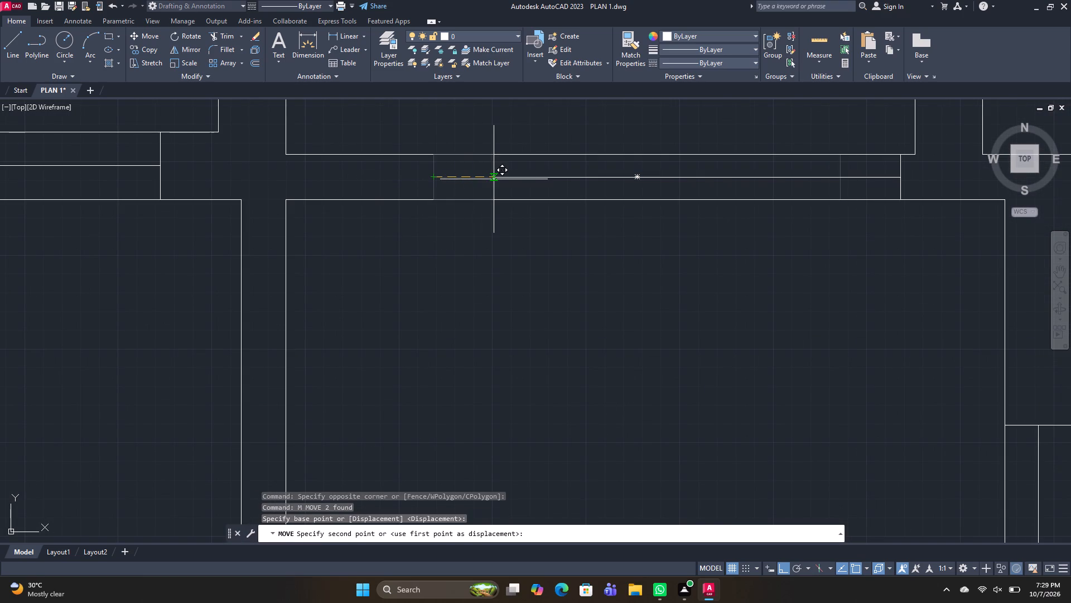
click(496, 179)
key(space)
key(Escape)
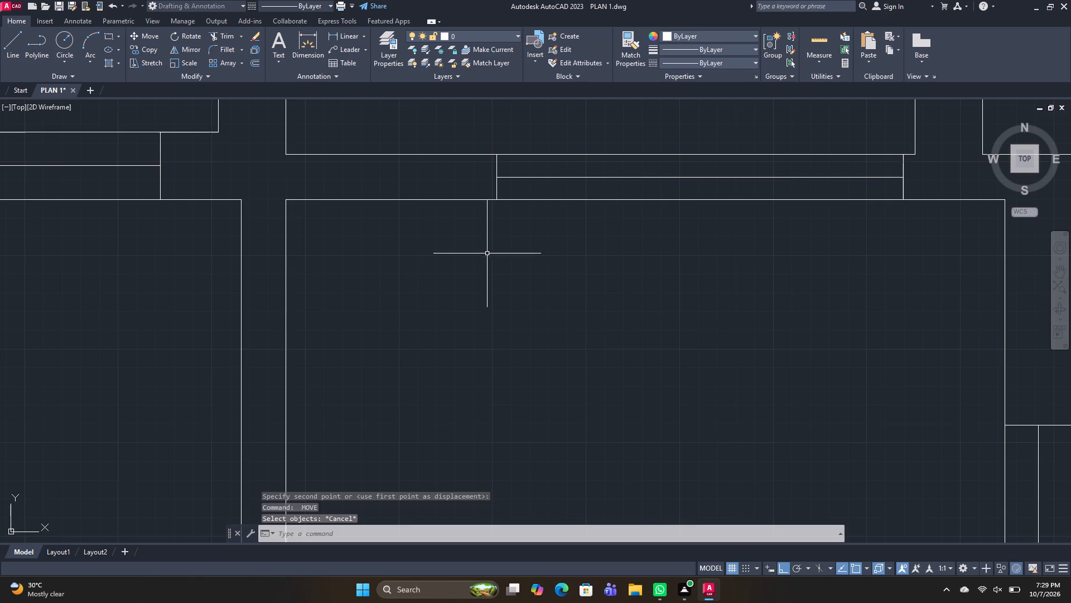
Draw a stepped counter outline along the room's north, east and south walls, with a south return about 3'-1" long ending past the wall corner.
key(l)
key(space)
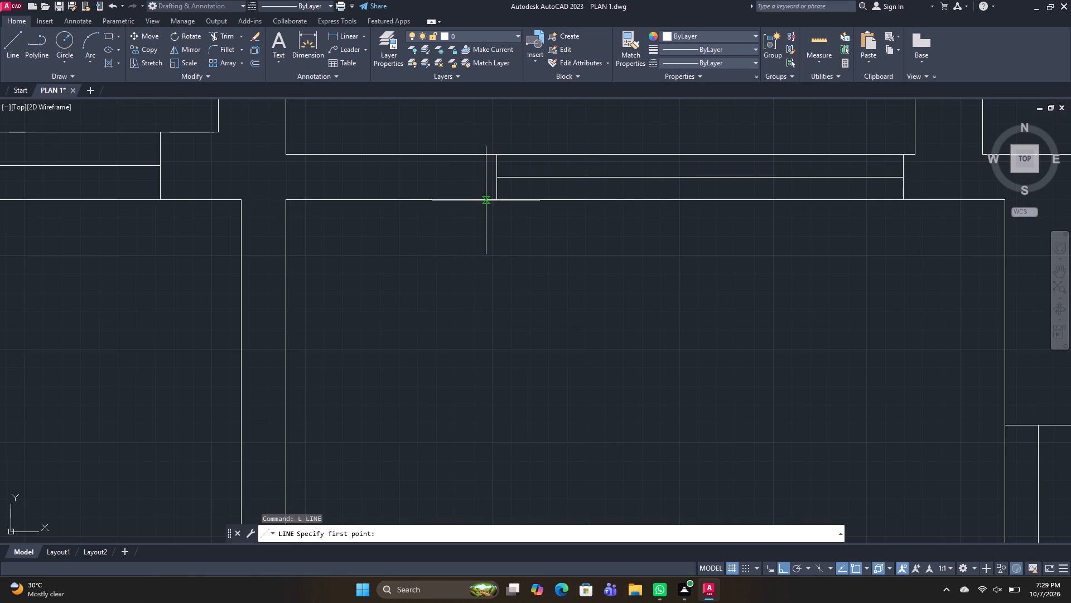
click(488, 202)
middle_click(485, 315)
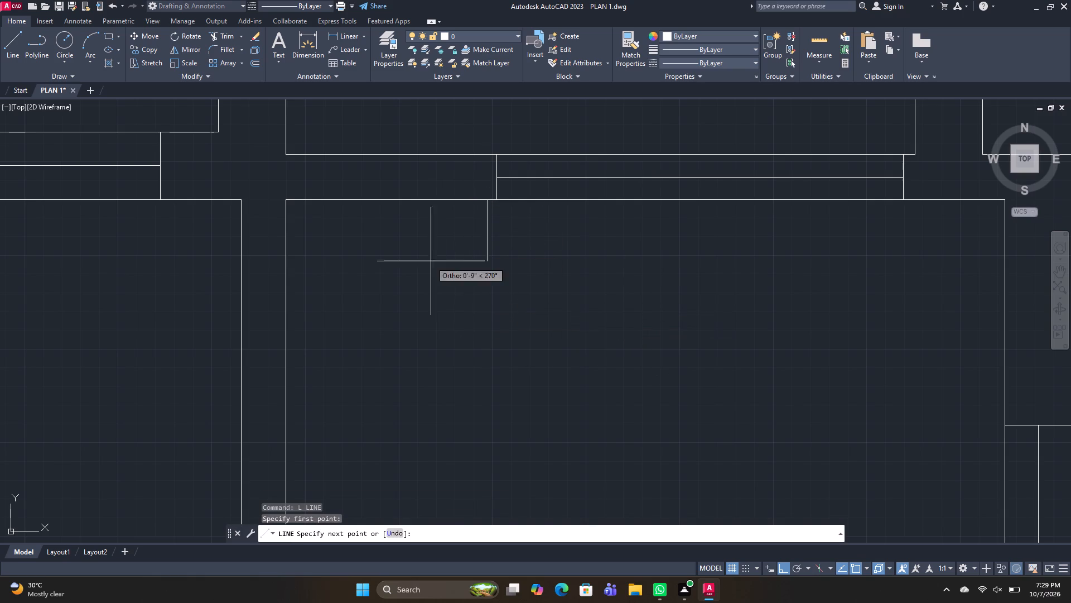
drag(489, 300, 493, 299)
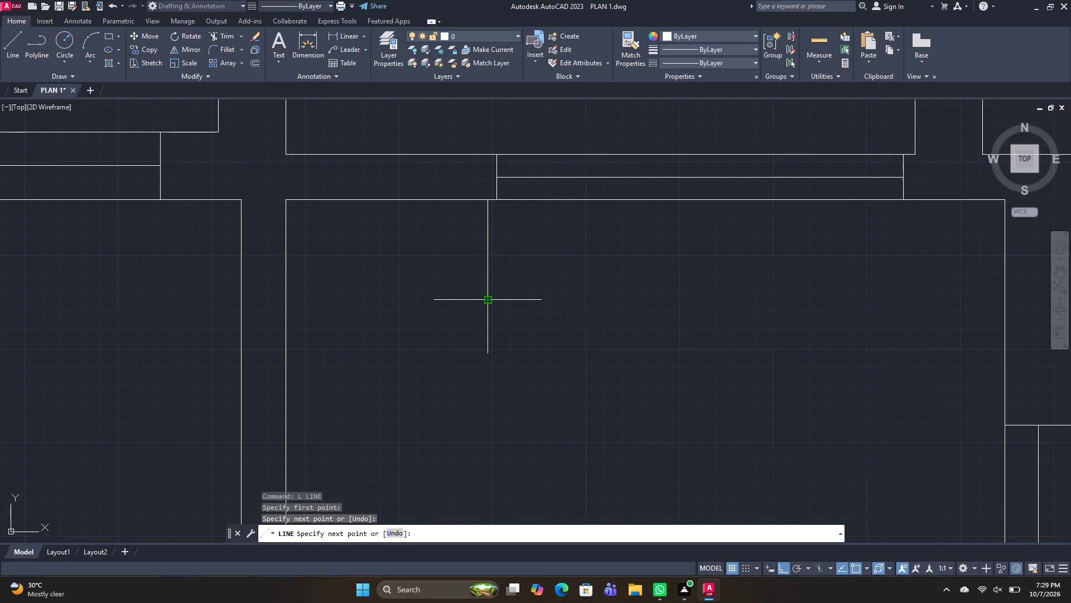
drag(493, 299, 504, 300)
click(879, 307)
middle_drag(887, 502, 824, 142)
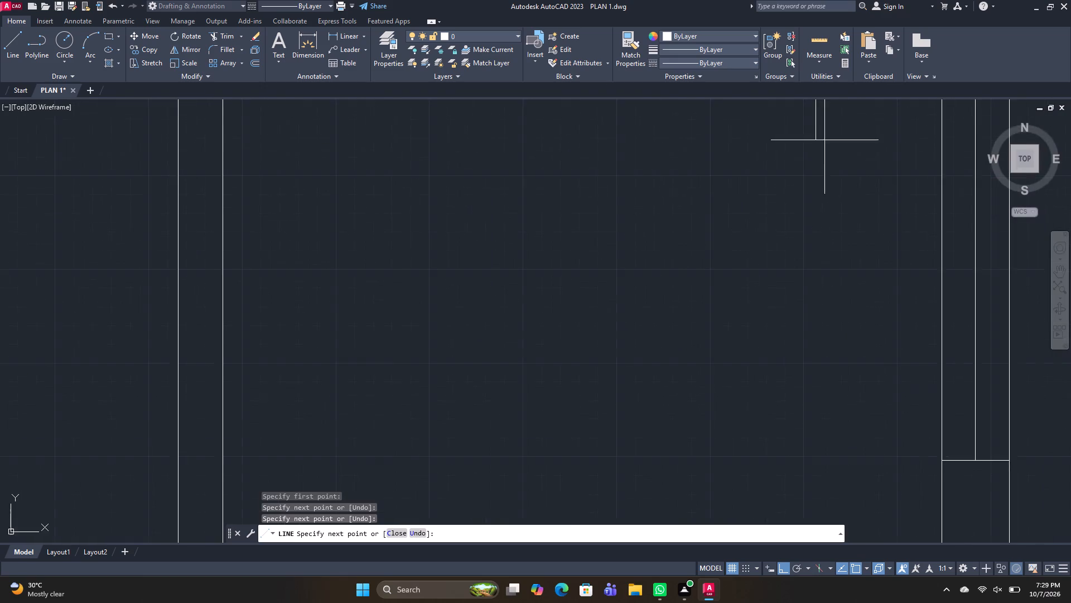
scroll(822, 181, down, 3)
scroll(817, 310, up, 2)
click(821, 296)
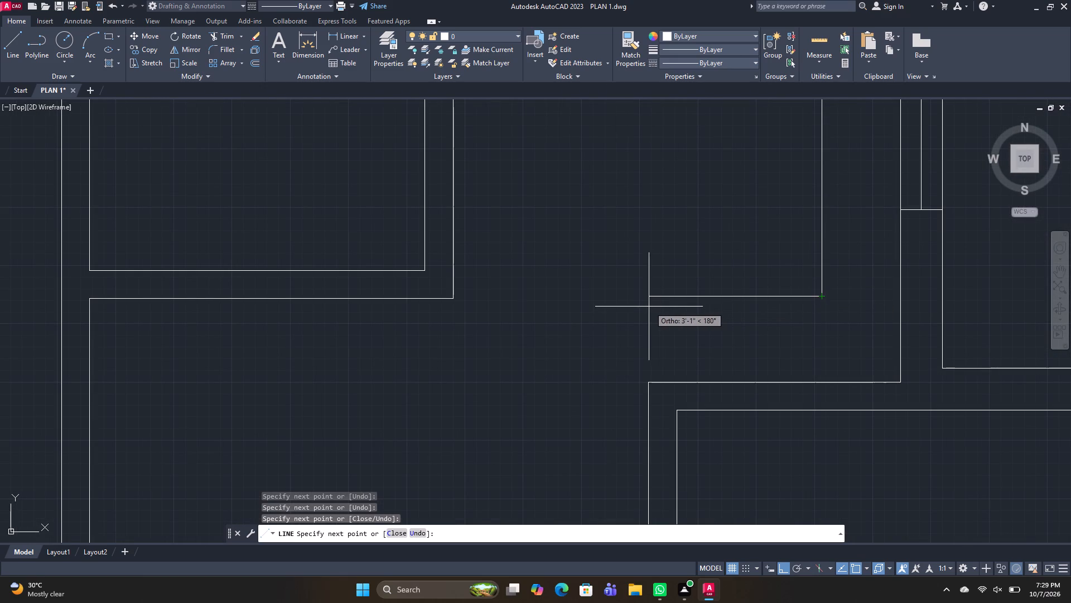
click(645, 304)
scroll(648, 380, up, 2)
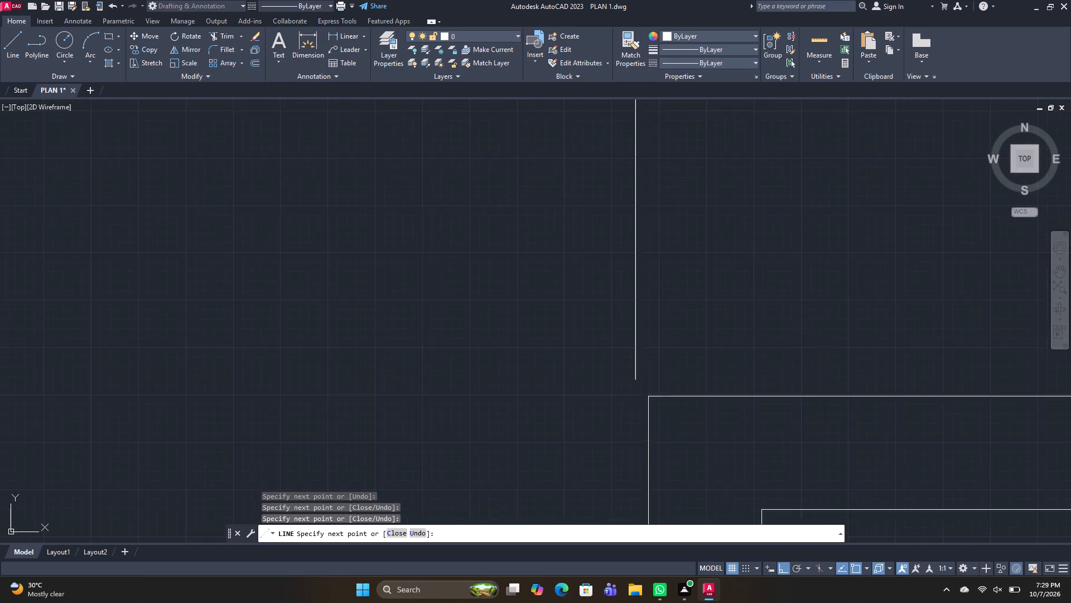
scroll(648, 380, up, 2)
click(634, 435)
key(space)
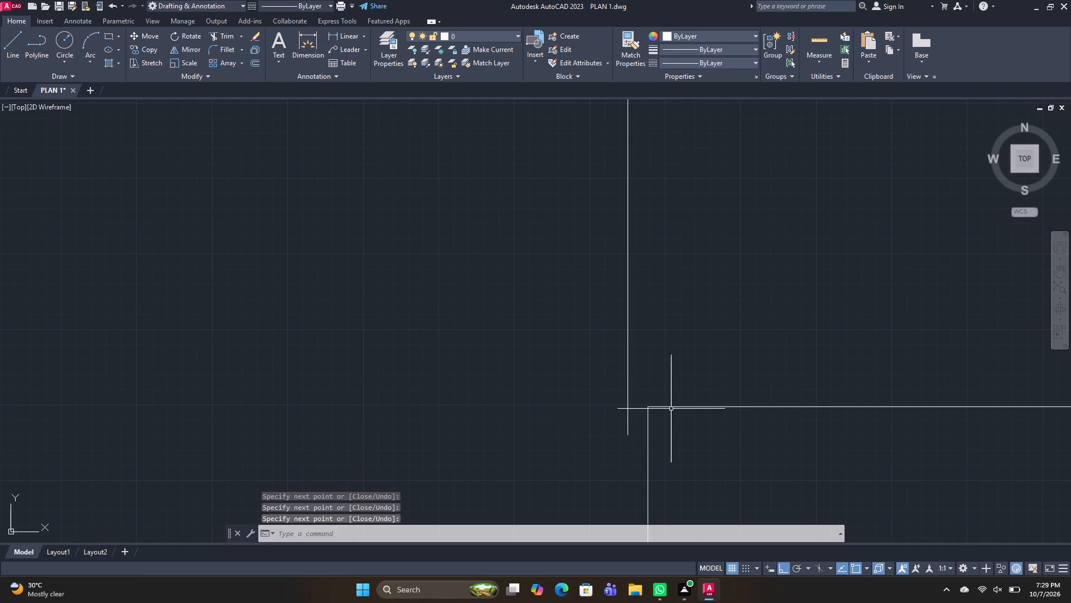
Extend the room's south wall line west across the counter's end with a short line and trim both overhanging ends.
key(space)
click(649, 407)
click(600, 408)
key(space)
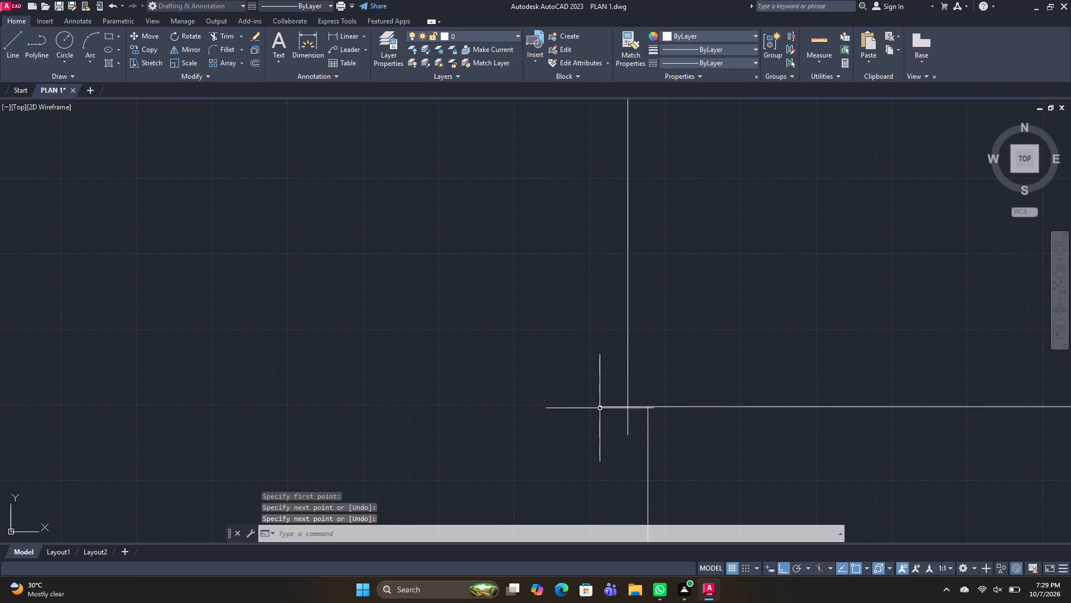
key(t)
key(r)
key(space)
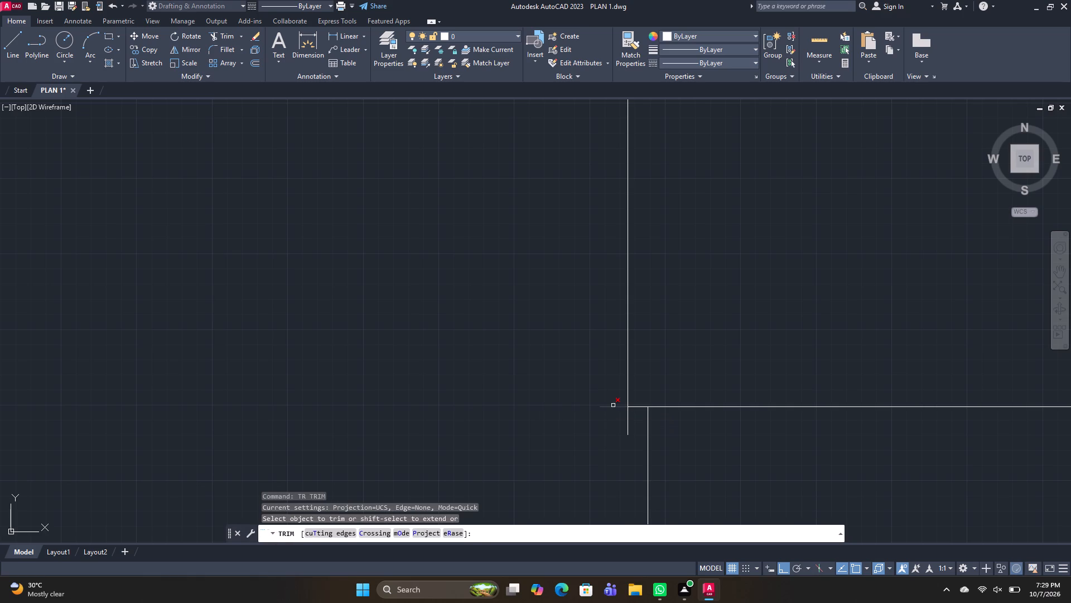
drag(612, 405, 612, 417)
click(629, 423)
key(space)
scroll(568, 415, down, 4)
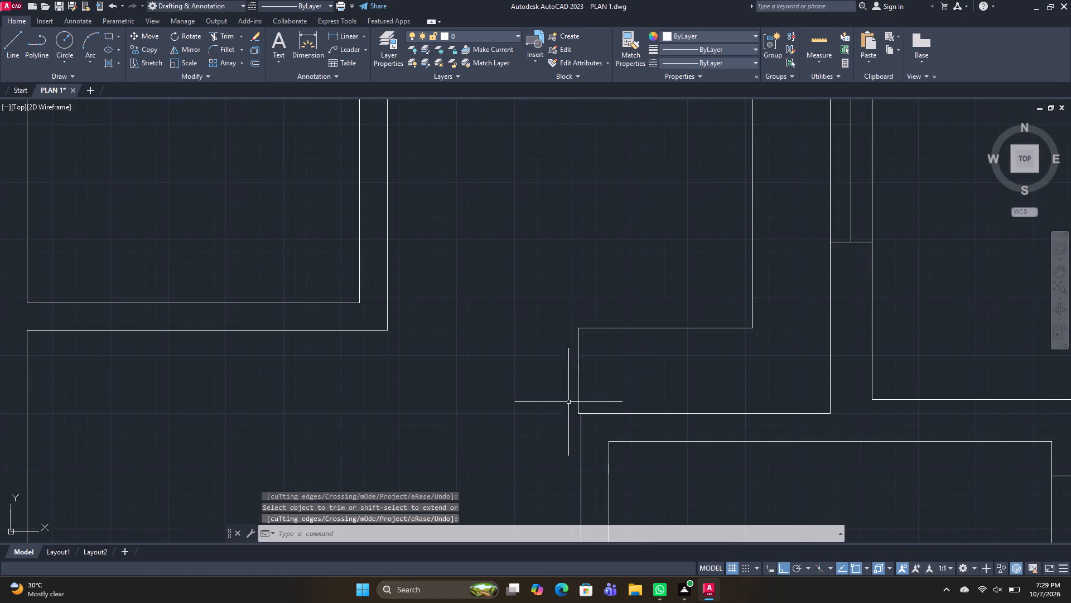
middle_drag(687, 314, 627, 355)
scroll(624, 351, down, 2)
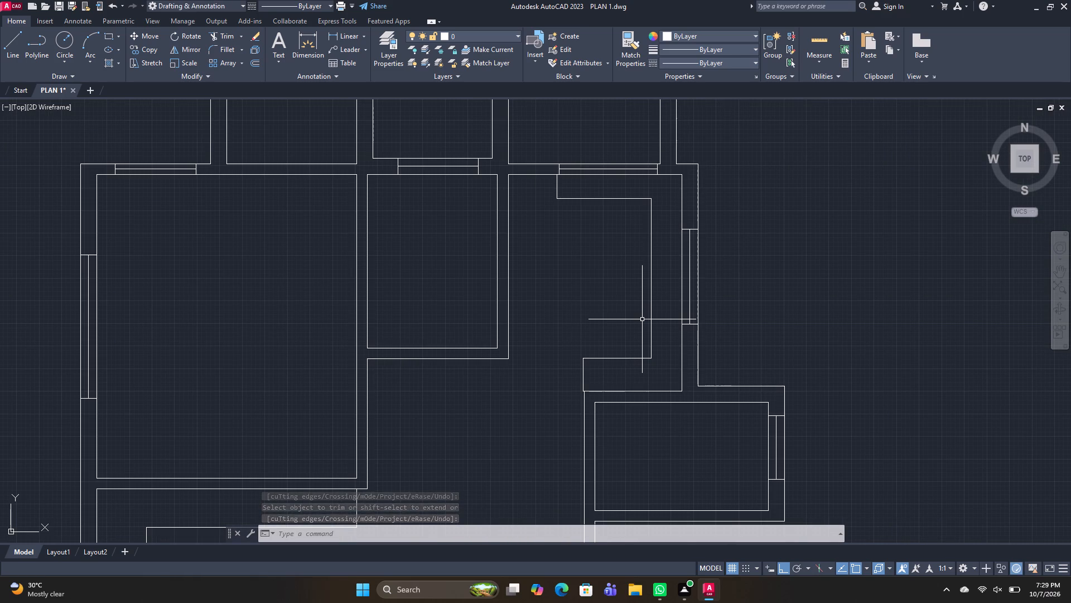
key(space)
key(Escape)
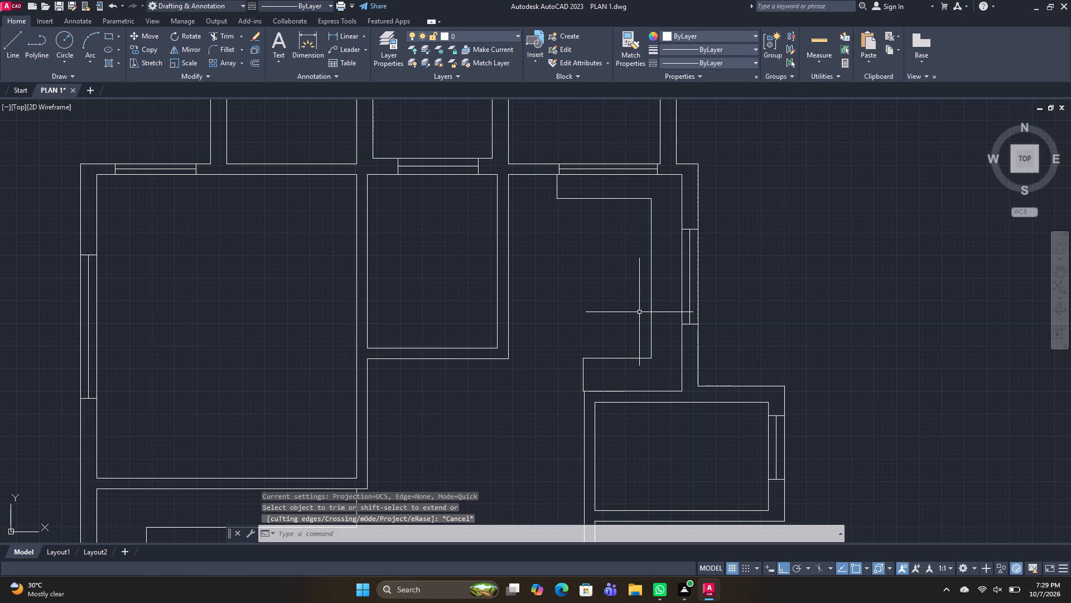
Draw a rectangle for the sink inside the counter's south leg, toward its east part.
text(RE)
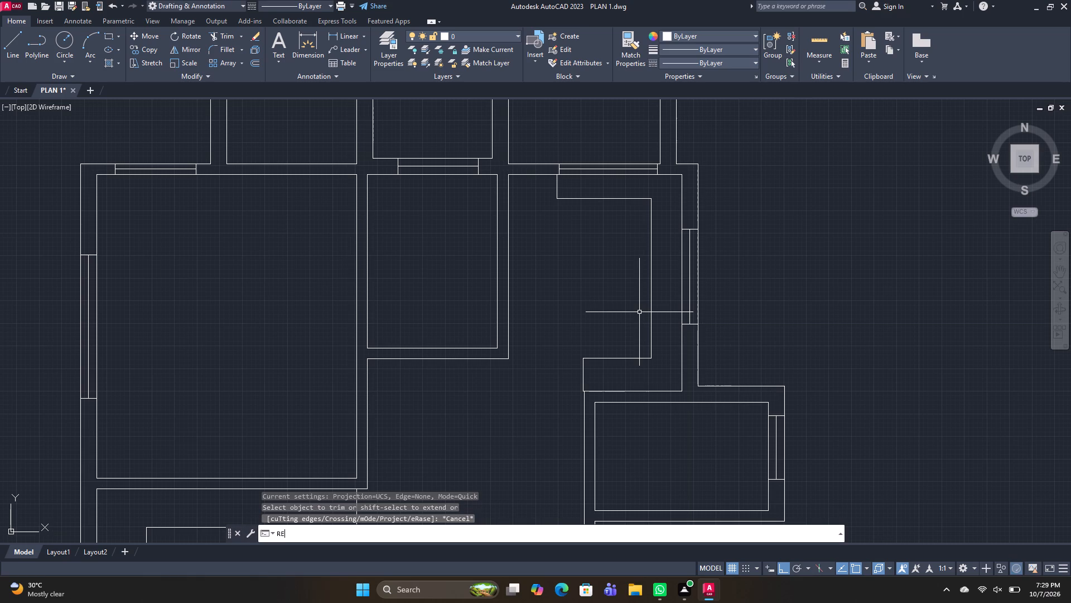
key(c)
key(space)
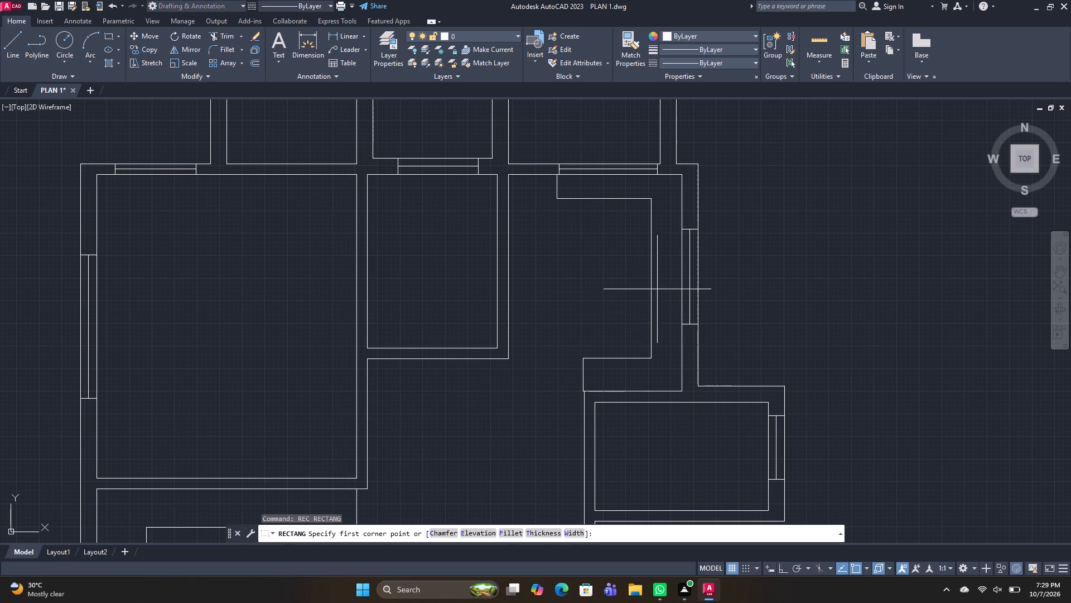
scroll(619, 403, up, 1)
scroll(625, 338, up, 3)
drag(606, 353, 606, 377)
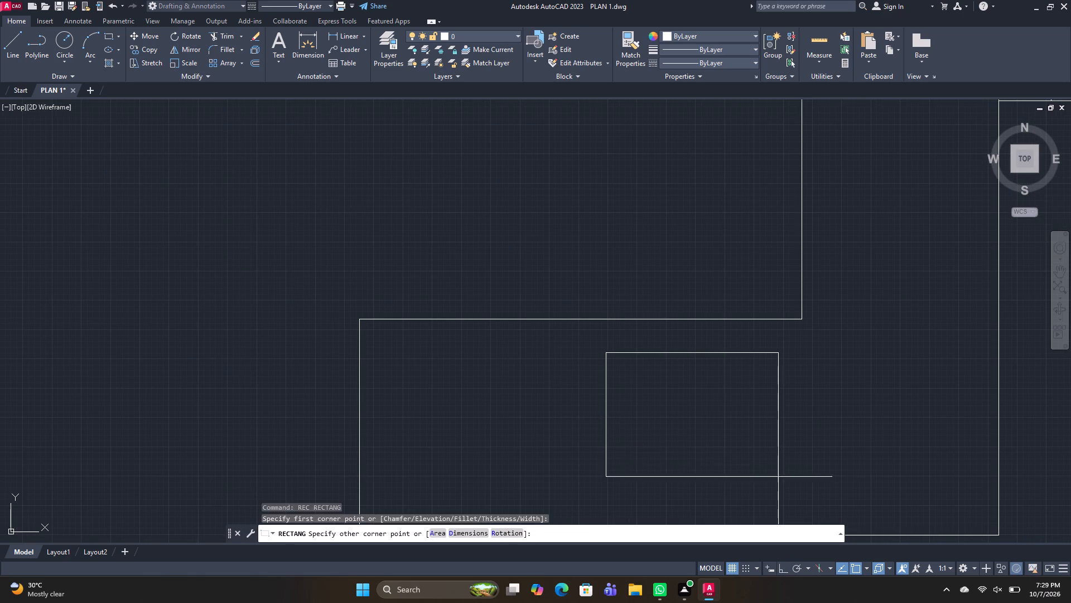
middle_drag(779, 478, 712, 383)
click(739, 416)
Offset the sink rectangle slightly inward using the Through option to form its inner rim.
text(OF)
key(space)
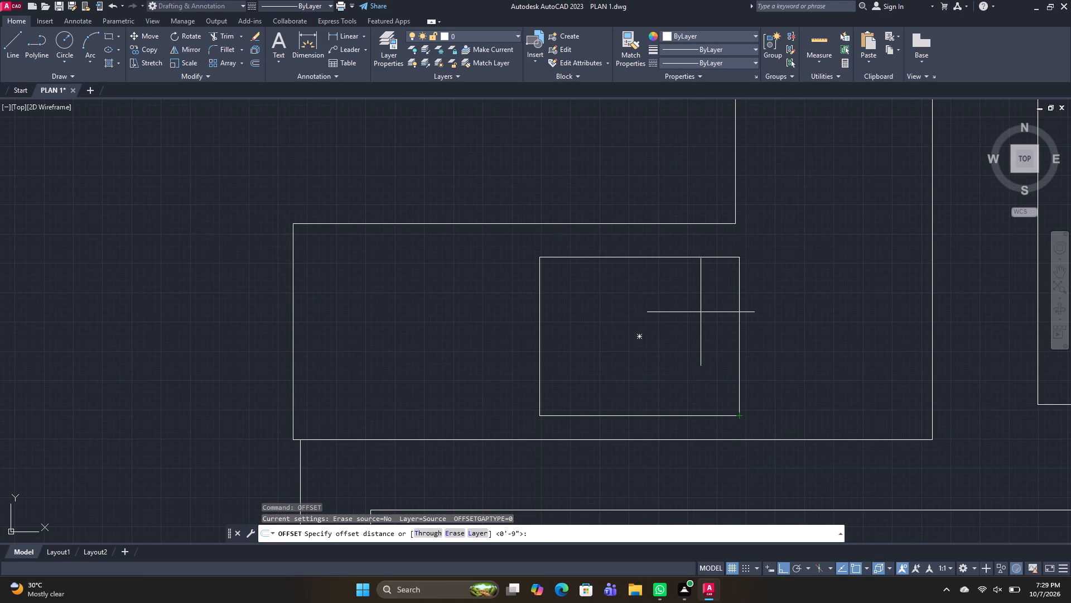
key(t)
key(space)
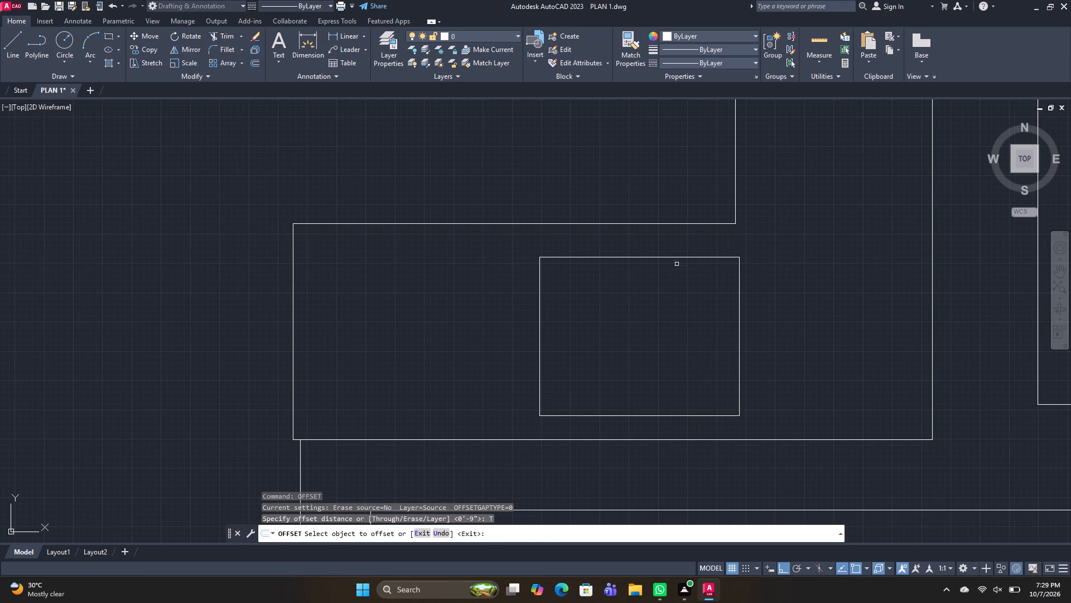
click(671, 258)
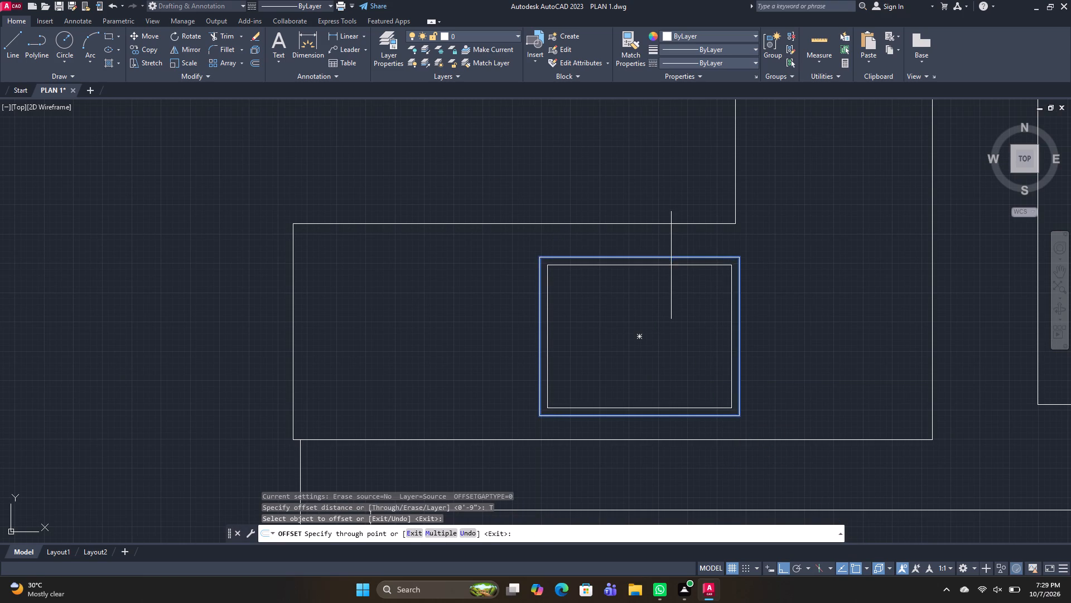
click(671, 265)
scroll(670, 265, up, 1)
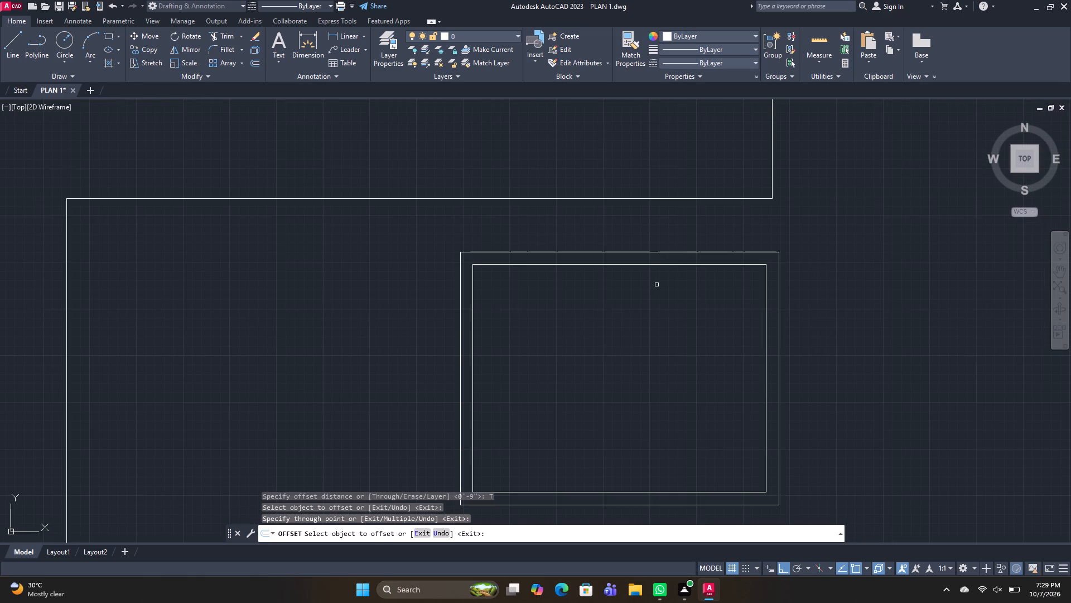
key(Escape)
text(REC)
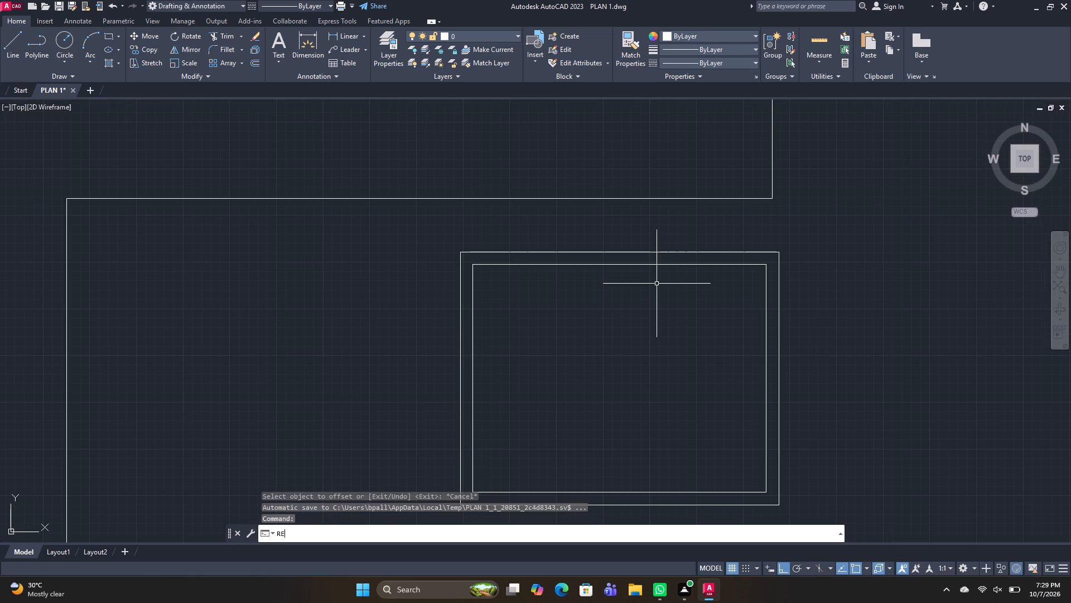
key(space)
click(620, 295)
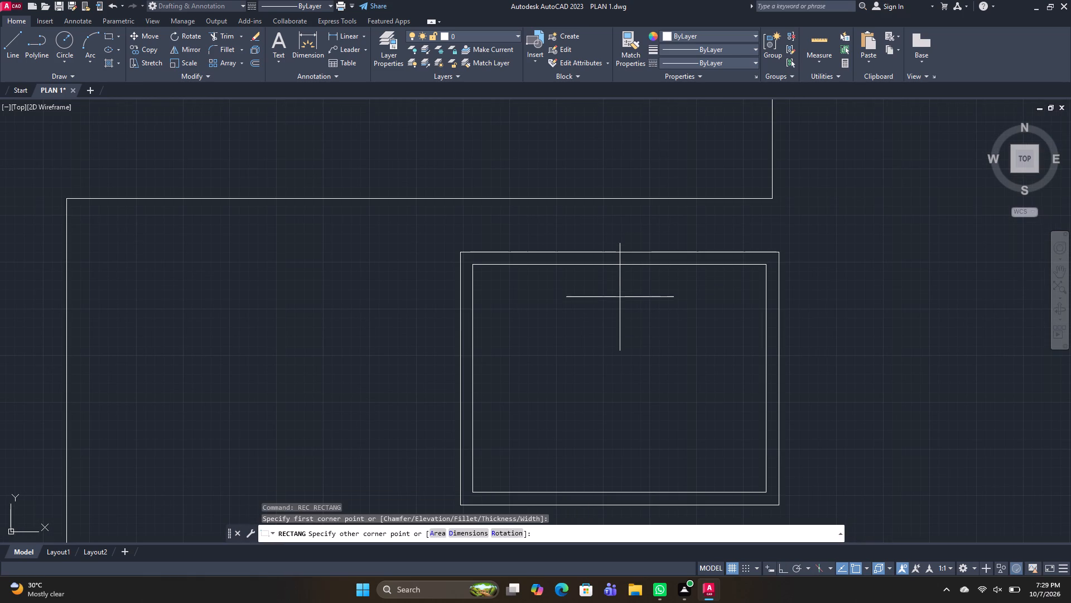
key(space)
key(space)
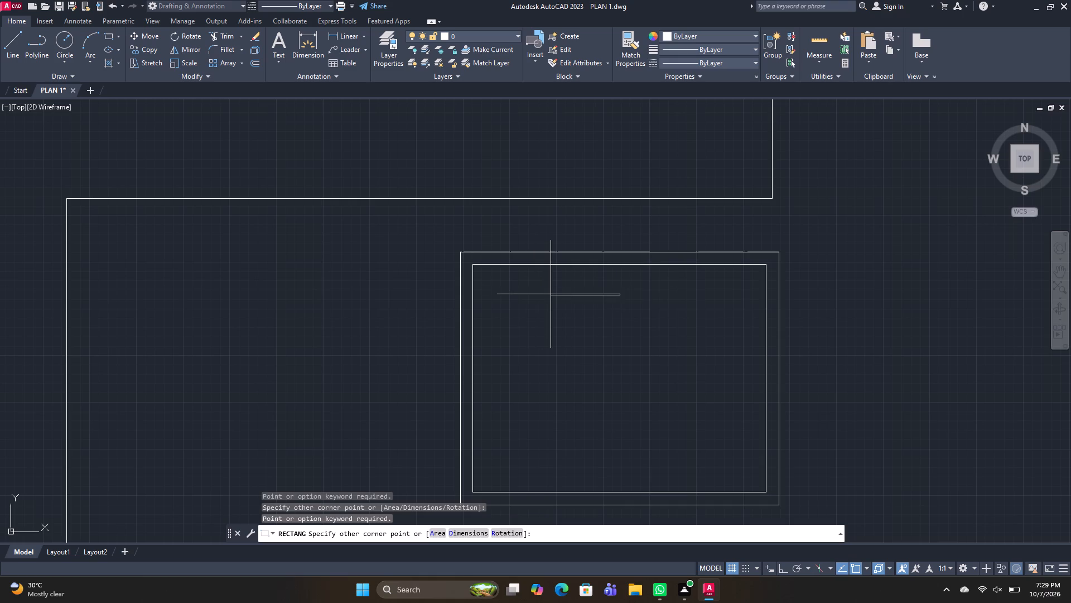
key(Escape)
Draw a rectangle filling the east half of the sink's inner rim, leaving a small margin around it.
key(space)
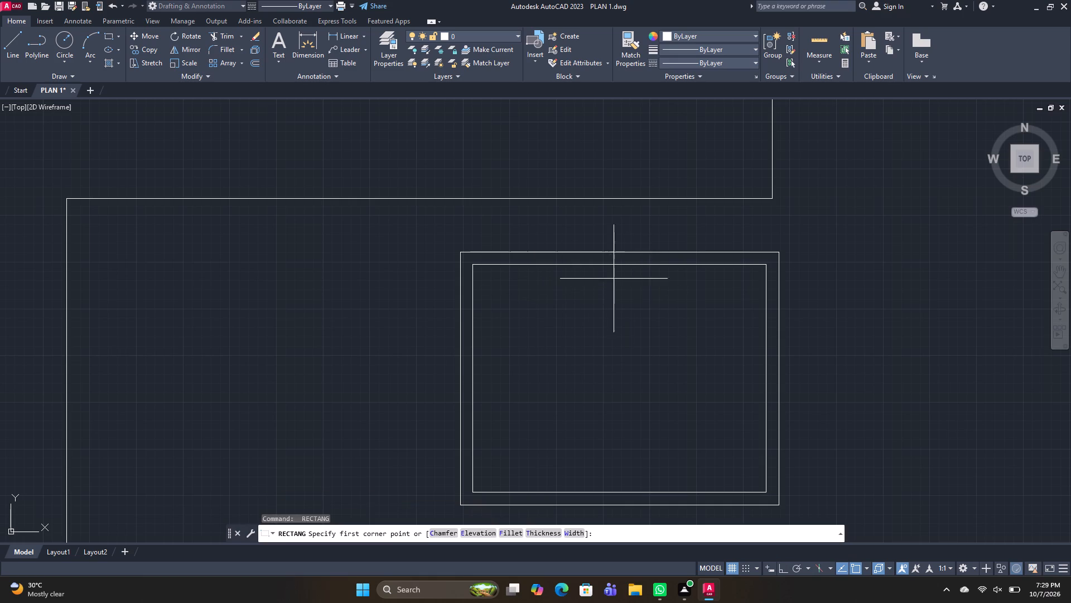
click(614, 272)
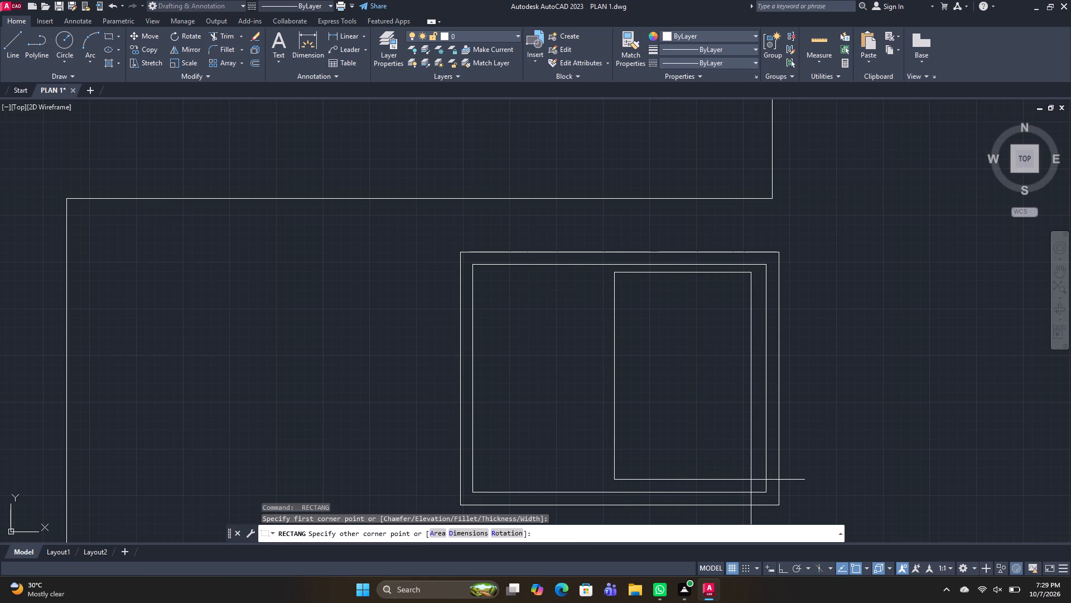
click(757, 484)
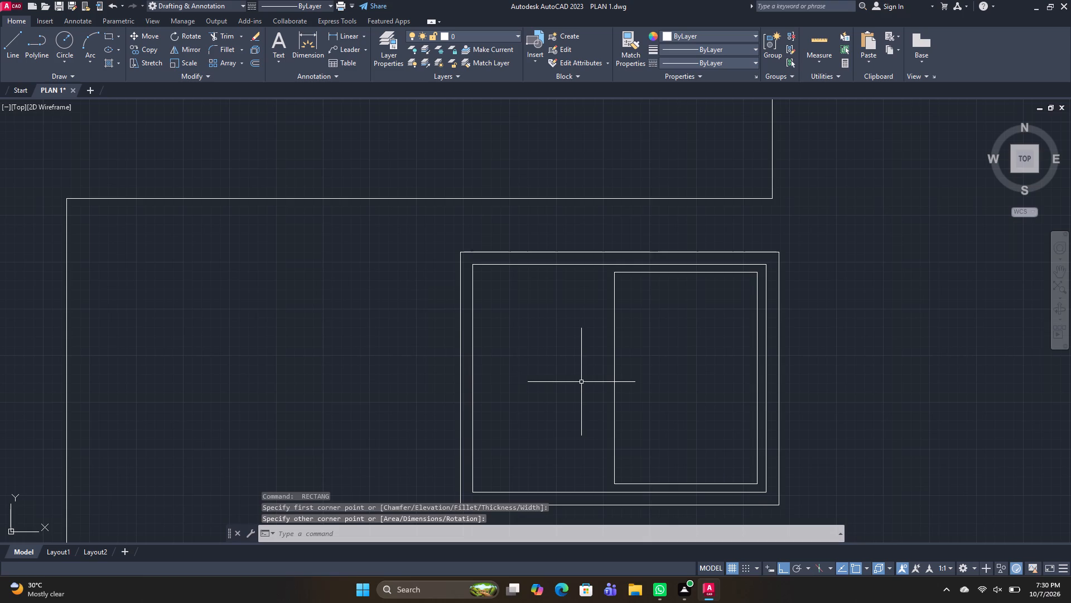
Draw a small circle for the drain just inside the new basin rectangle's west edge, around its mid-height.
key(c)
key(space)
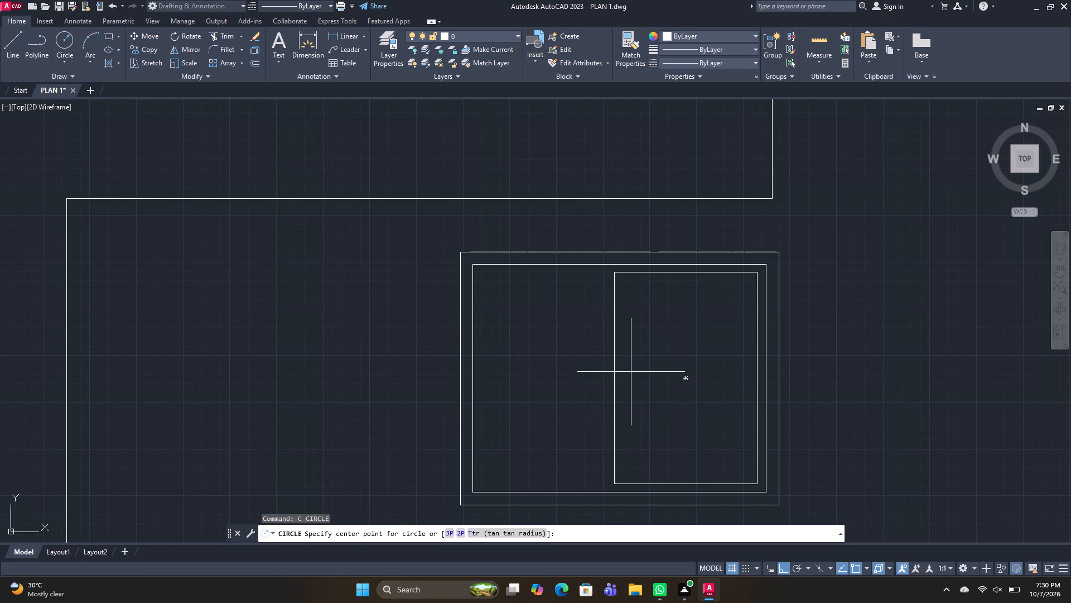
click(631, 371)
click(630, 378)
Offset the drain circle slightly outward using the Through option to form a thin ring.
scroll(630, 374, up, 2)
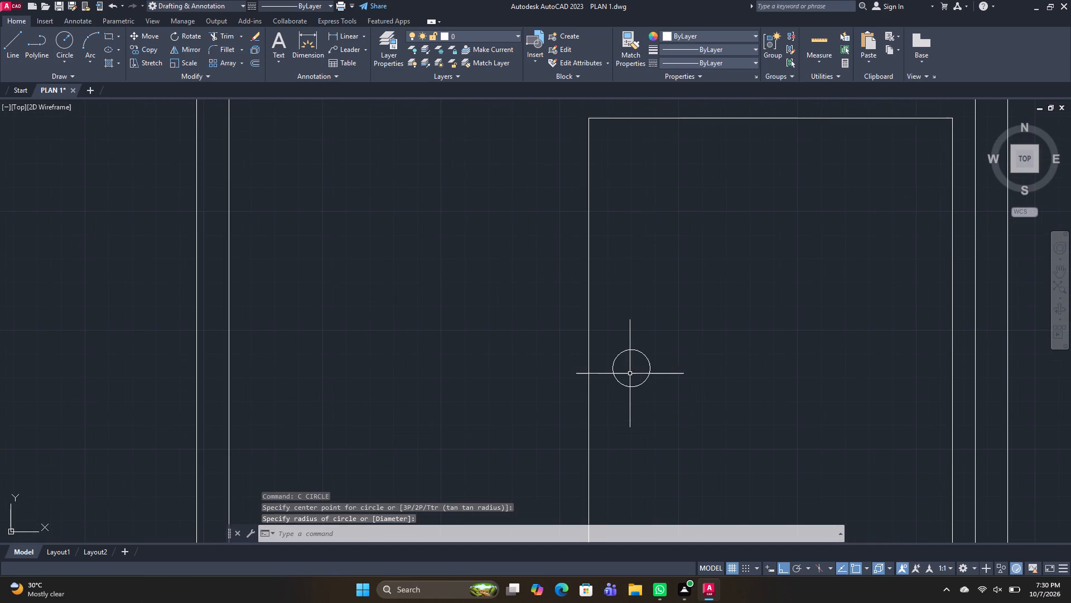
key(o)
key(space)
key(t)
key(space)
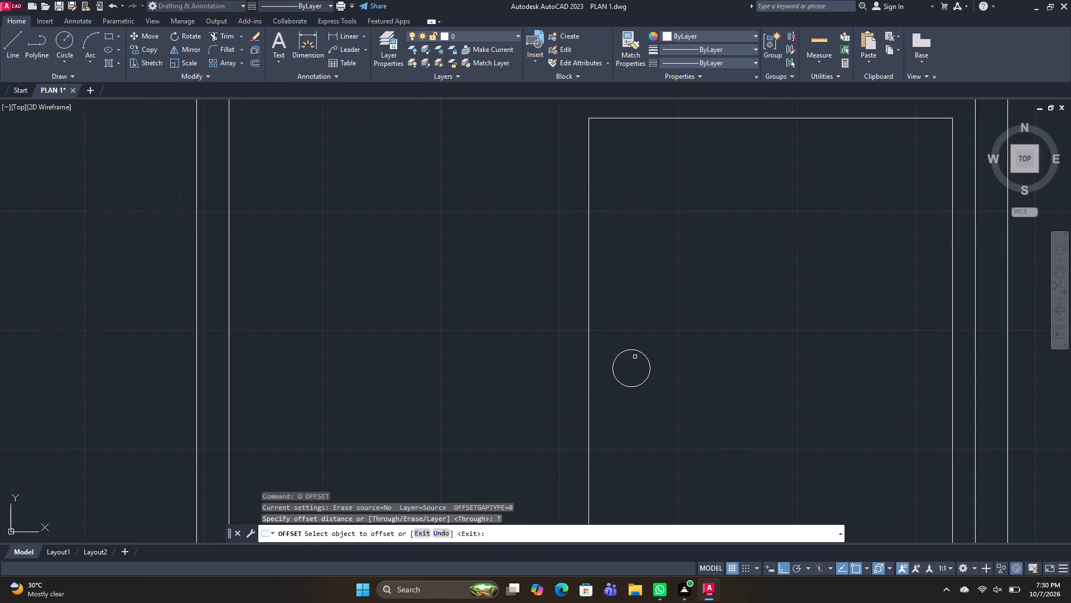
click(635, 351)
click(636, 346)
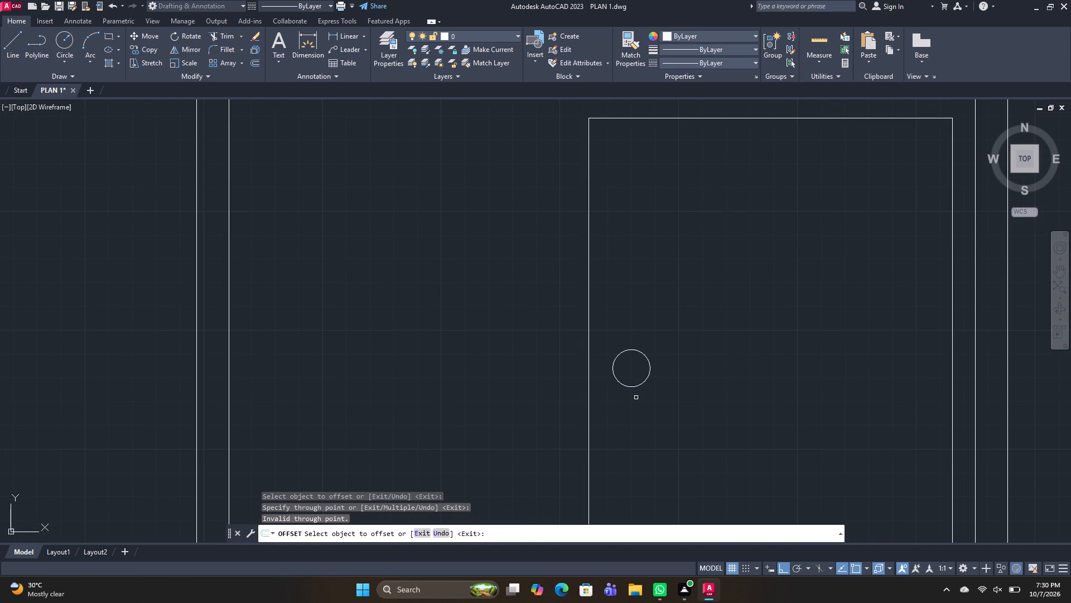
drag(625, 374, 626, 382)
click(628, 387)
scroll(628, 386, up, 3)
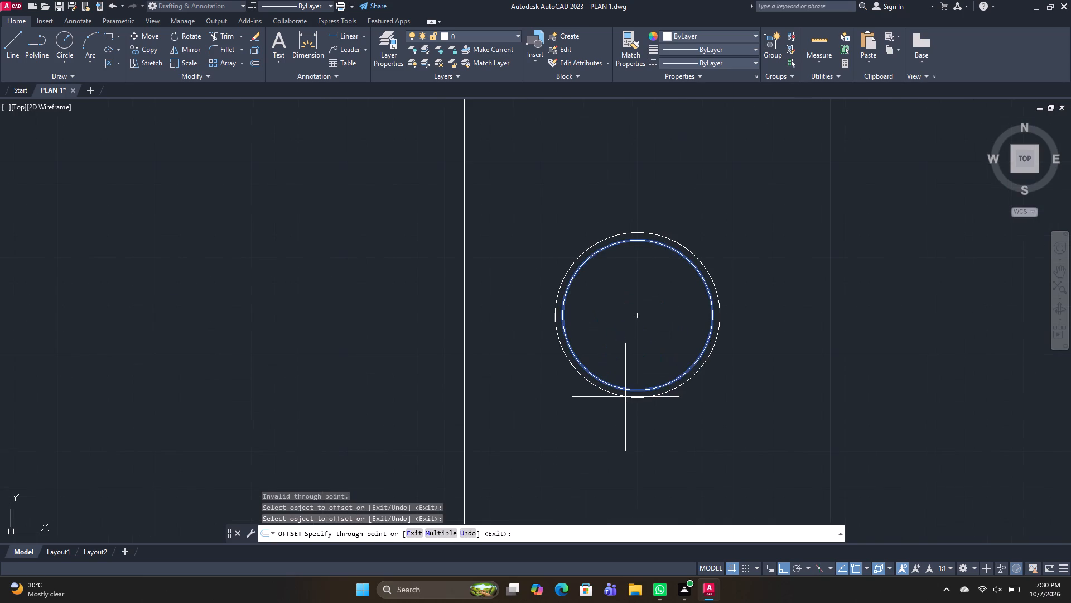
click(625, 397)
key(space)
scroll(638, 379, down, 1)
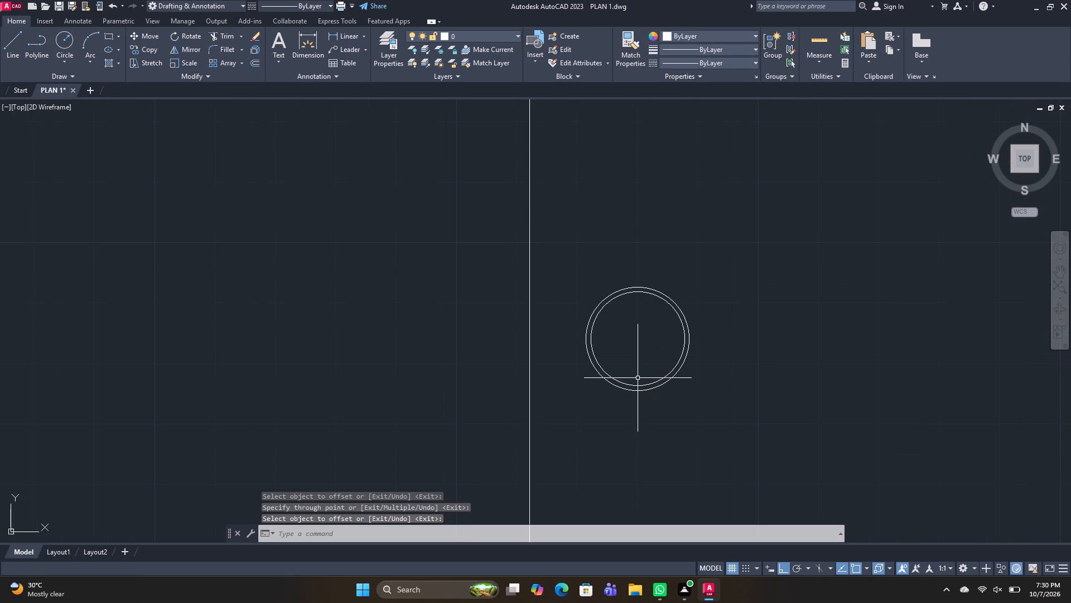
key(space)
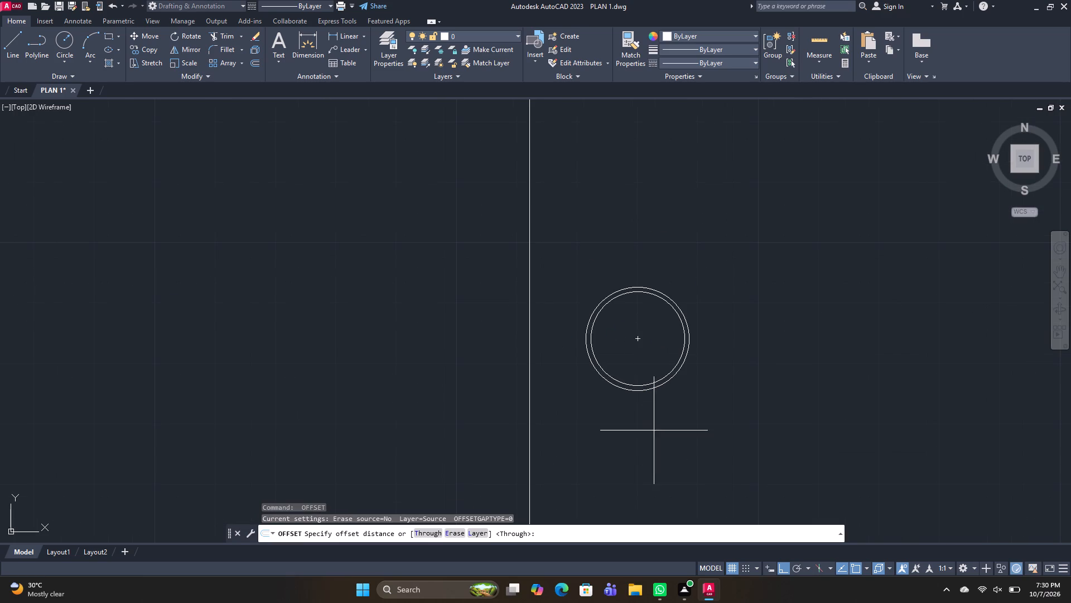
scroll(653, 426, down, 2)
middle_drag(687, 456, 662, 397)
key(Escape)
Draw a rectangle in the southwest corner of the small room south of the sink counter, starting at the inner wall corner.
text(REC)
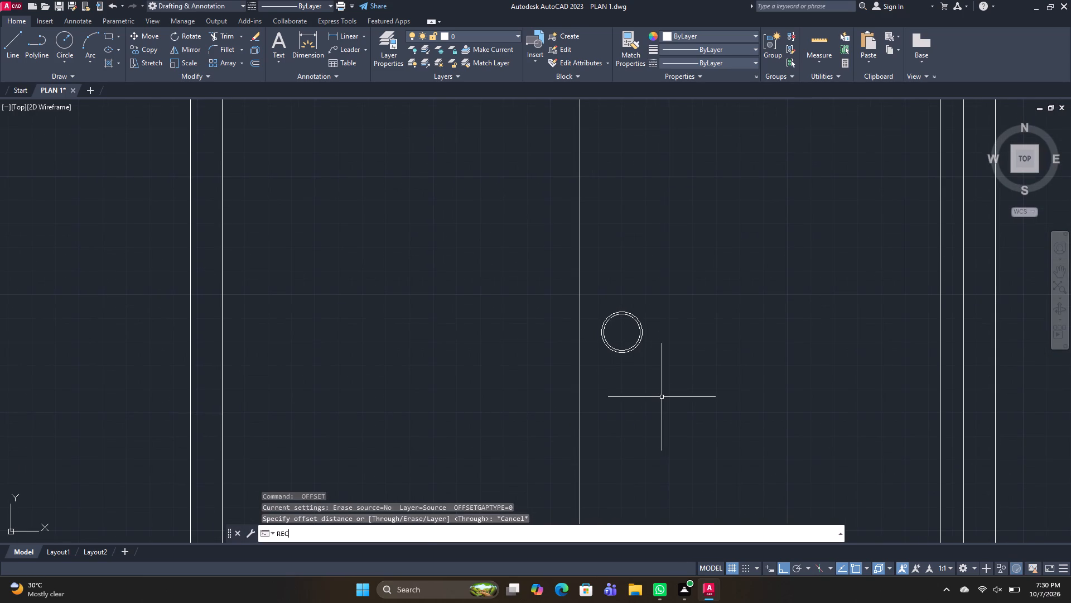
key(space)
scroll(628, 462, down, 2)
middle_drag(629, 461, 568, 295)
scroll(506, 410, down, 1)
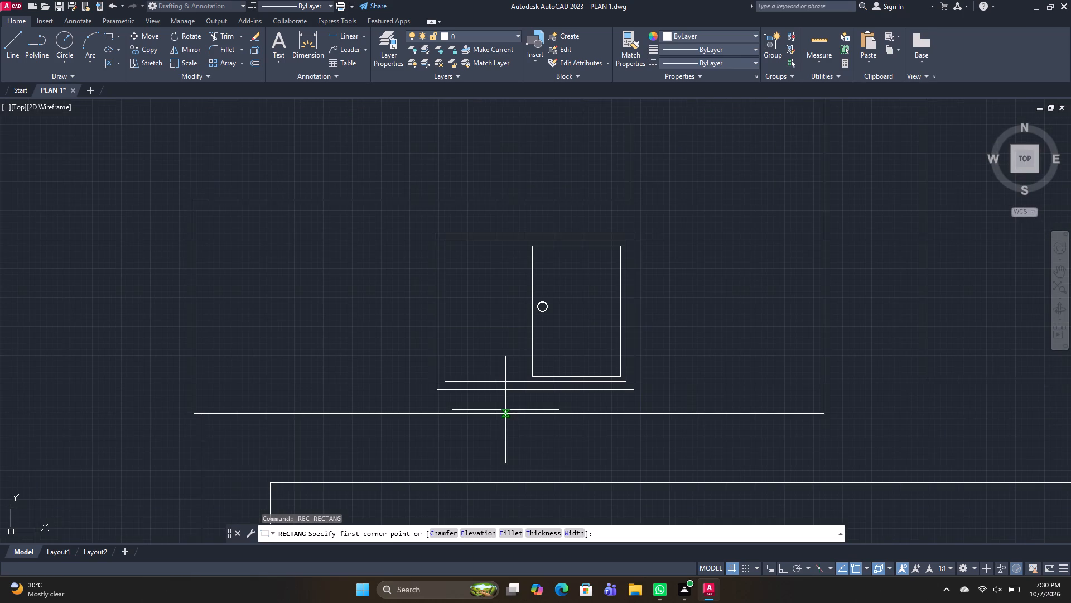
middle_drag(561, 417, 494, 305)
scroll(472, 271, down, 3)
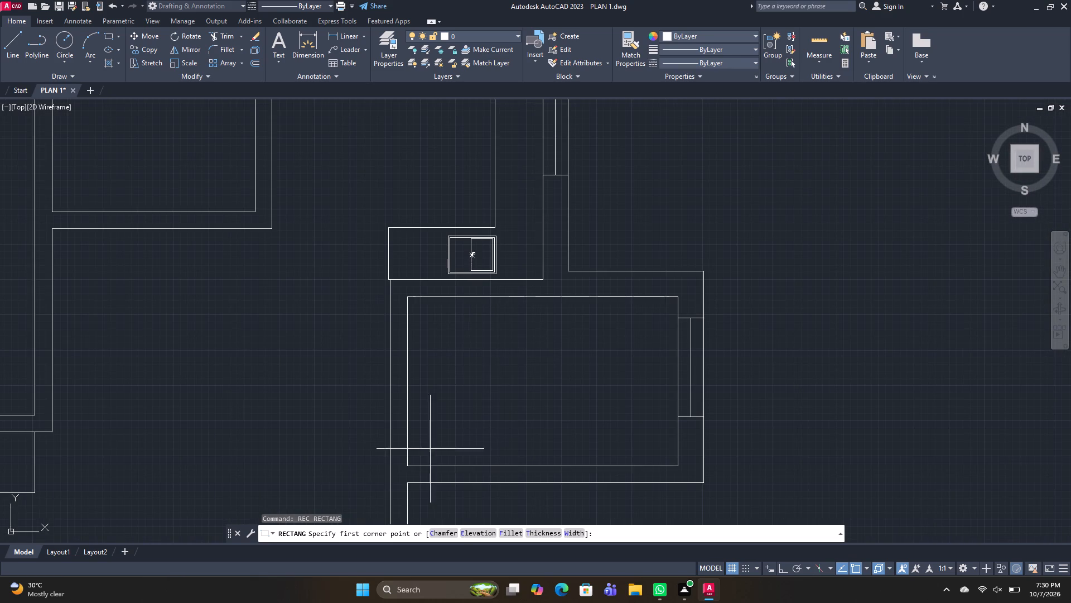
click(411, 458)
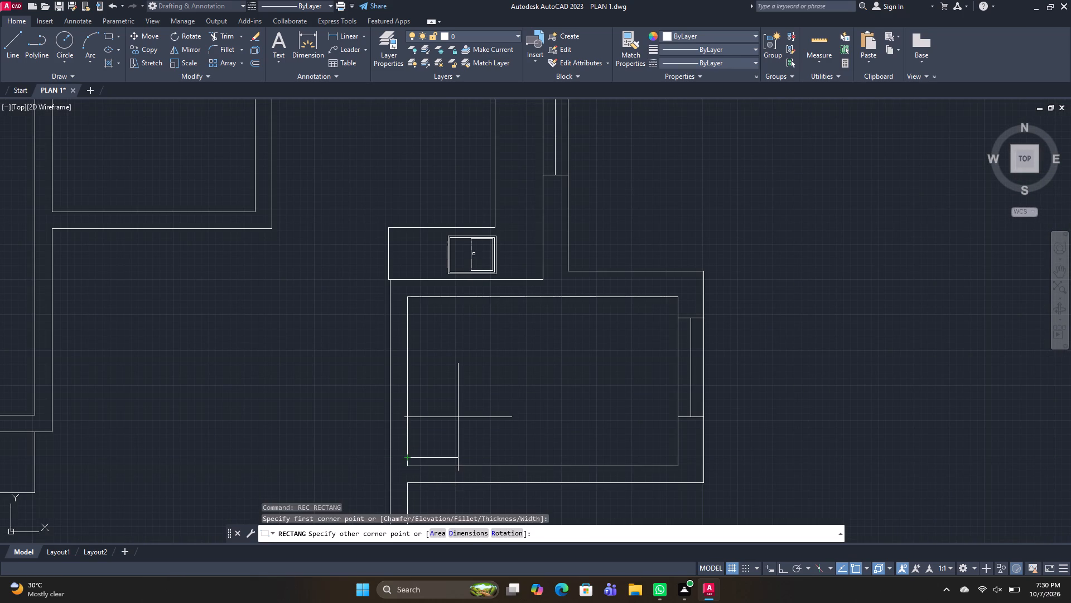
key(space)
key(space)
key(Escape)
key(space)
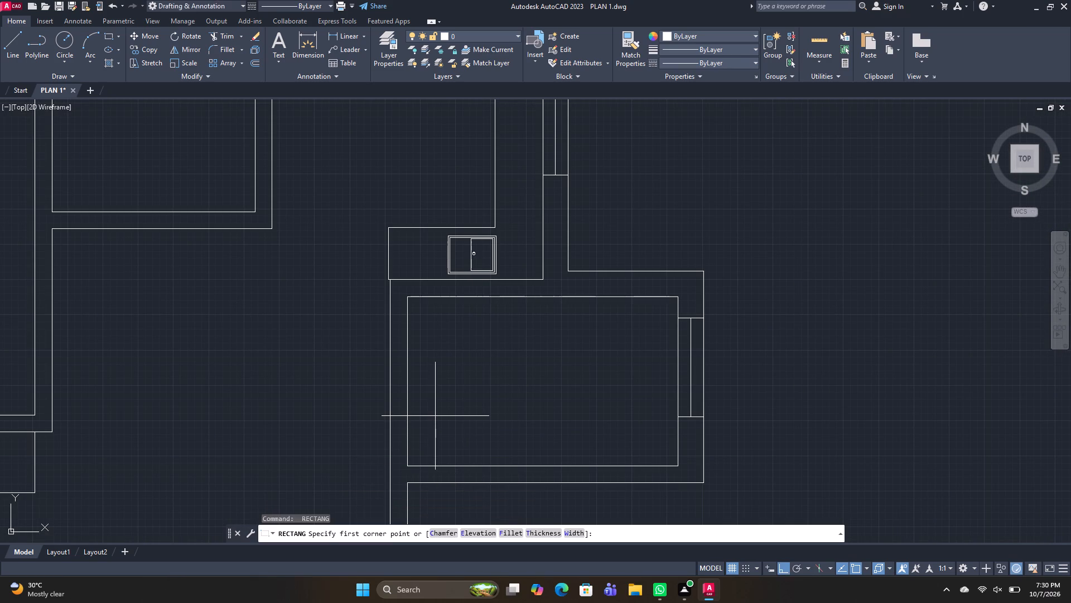
click(406, 463)
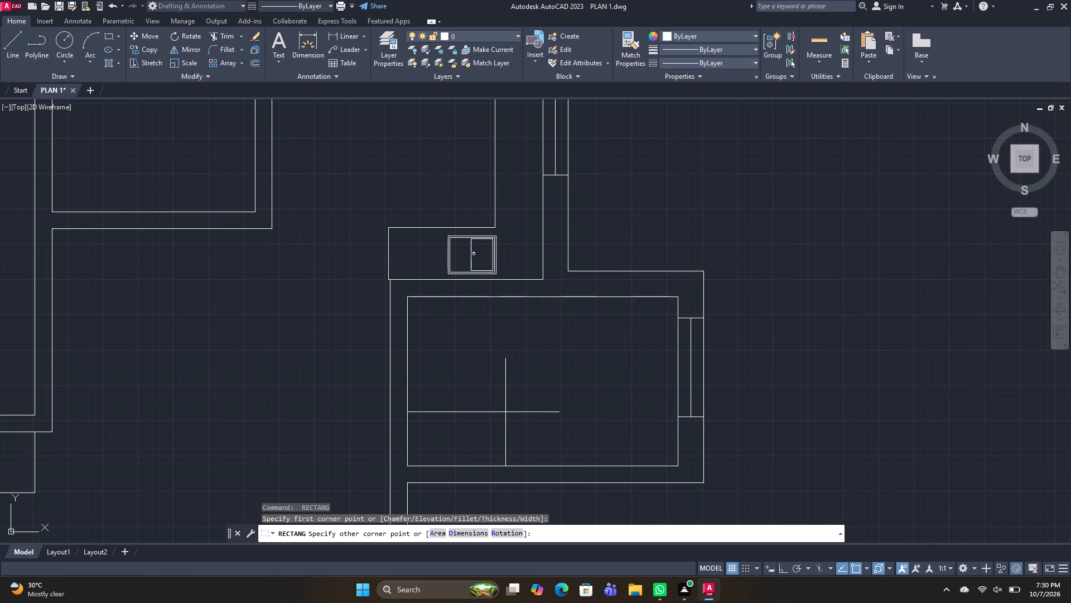
click(506, 411)
Draw a smaller, shallower rectangle in the same room's southeast corner, between the east wall below the window and the south wall.
key(space)
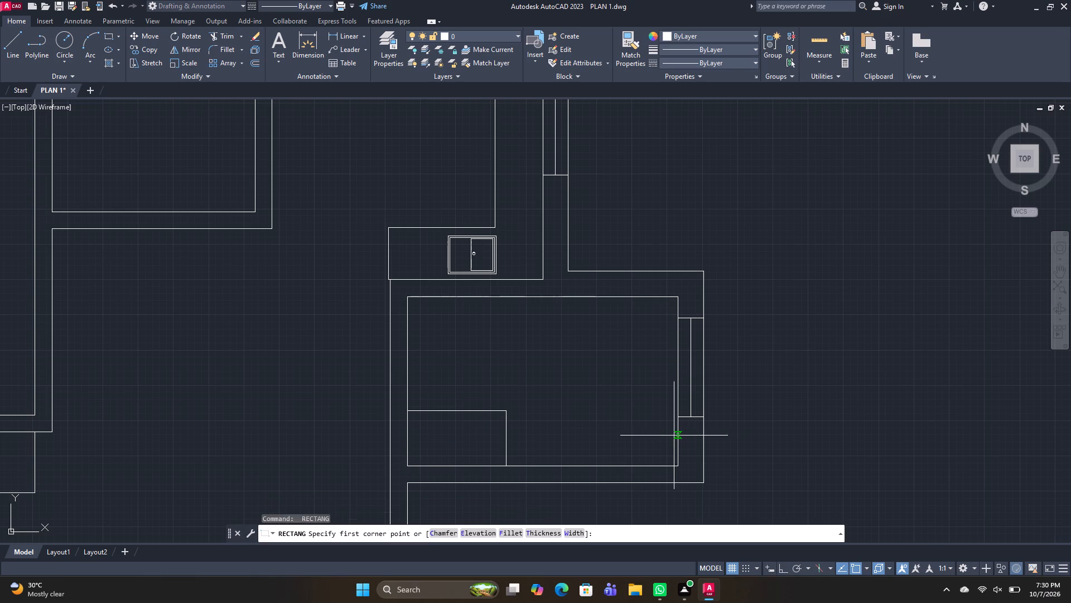
drag(677, 434, 672, 439)
click(594, 466)
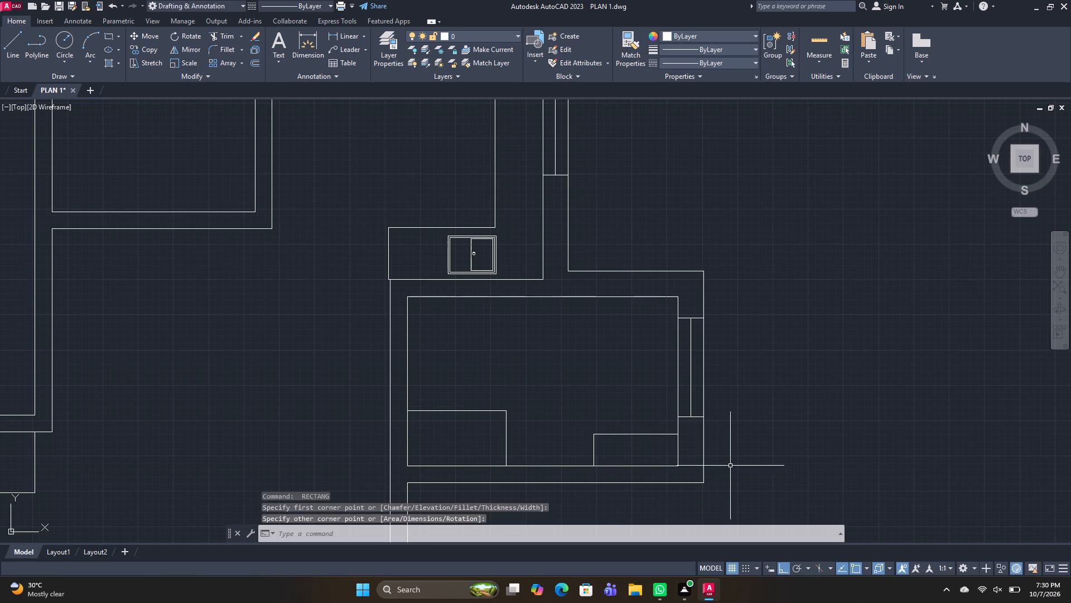
key(space)
key(Escape)
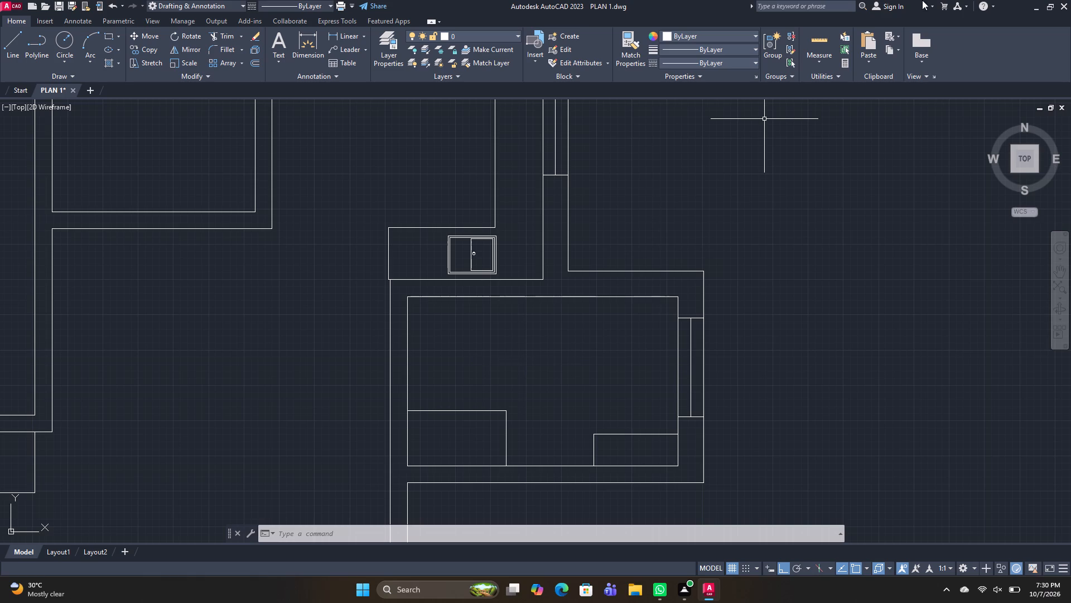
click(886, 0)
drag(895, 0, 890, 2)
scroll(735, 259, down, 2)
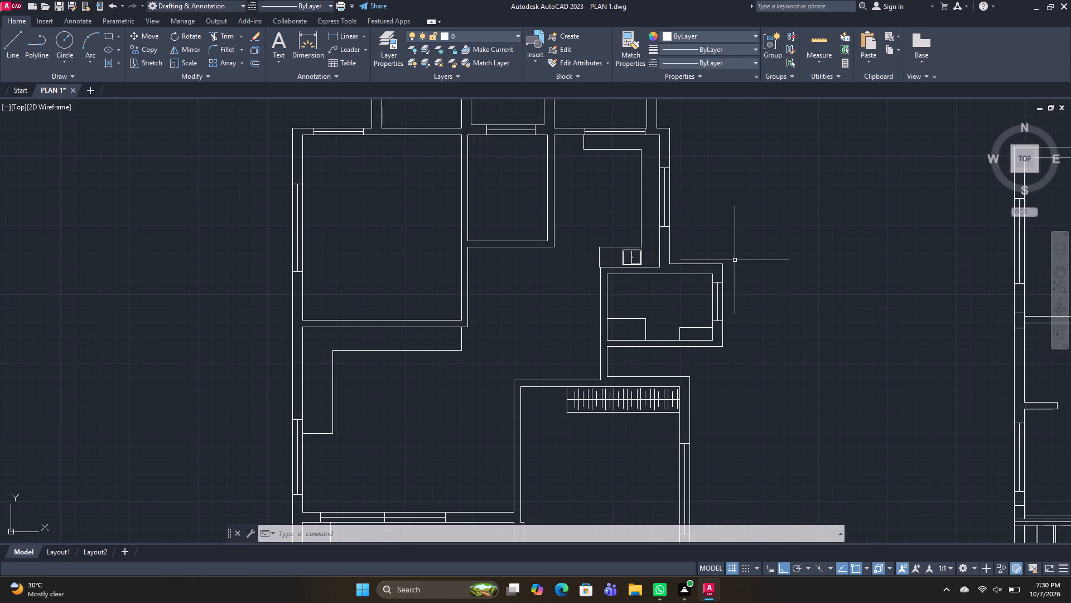
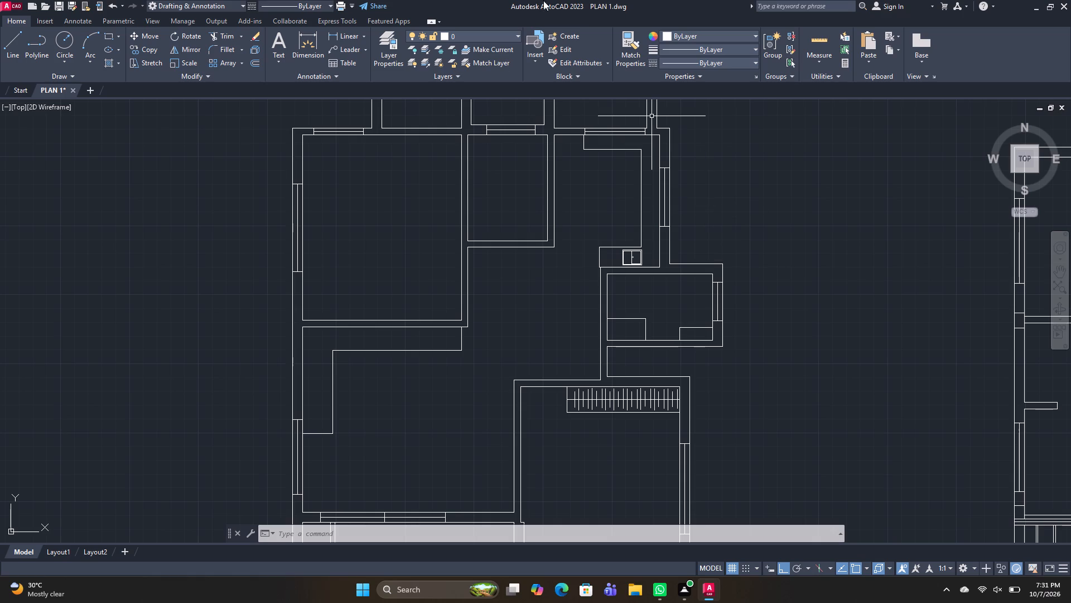
Draw a wardrobe rectangle in the second plan's lower-right room, from its upper-right inner corner, stopping short of the opposite wall.
scroll(803, 356, down, 1)
middle_drag(788, 335, 761, 315)
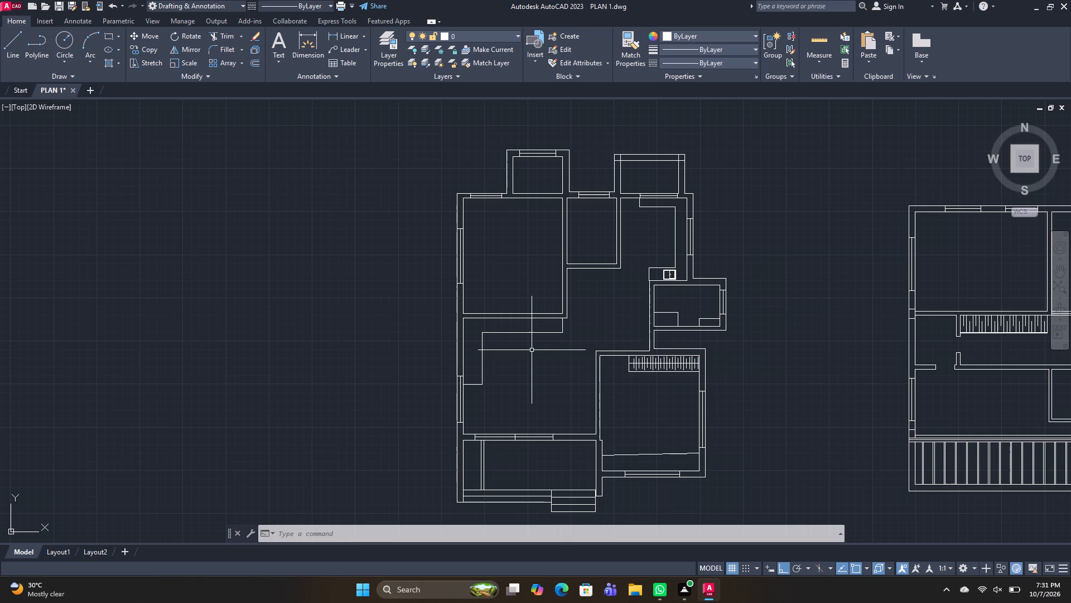
middle_drag(664, 465, 664, 462)
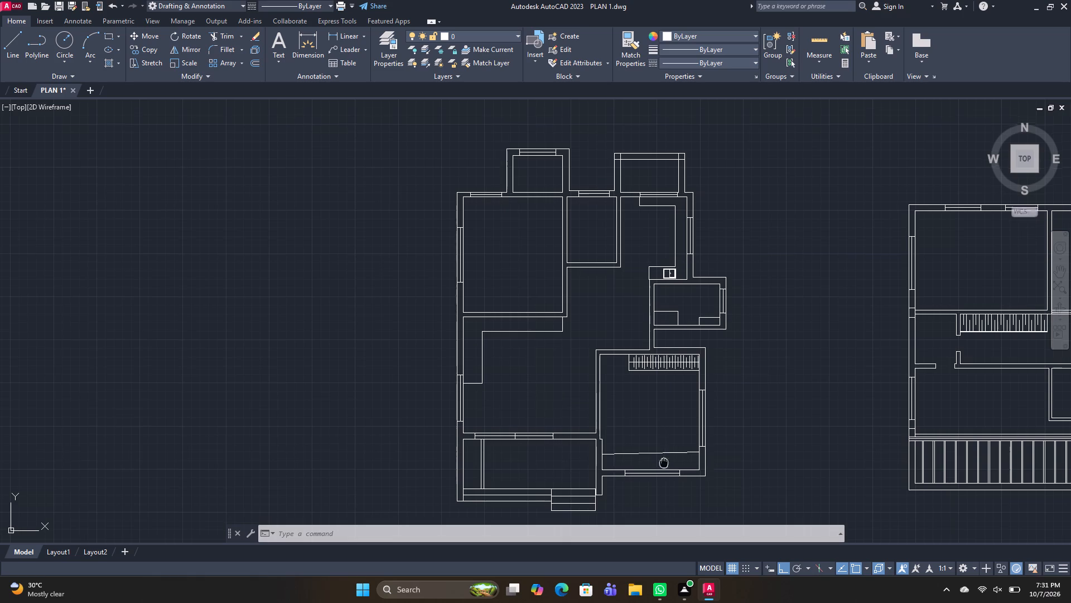
middle_drag(664, 462, 431, 394)
middle_drag(421, 394, 405, 394)
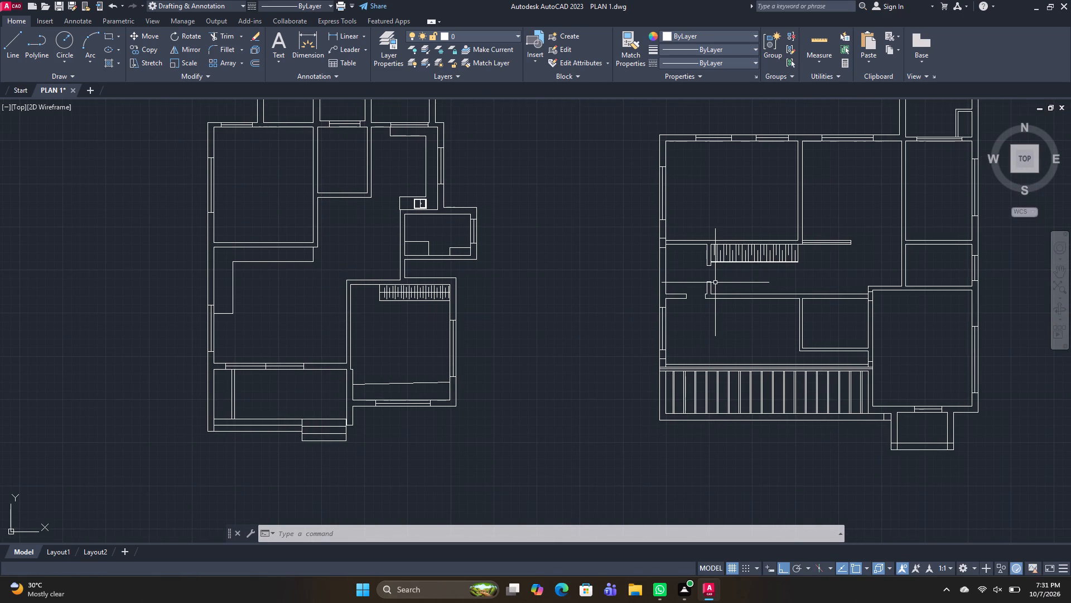
scroll(709, 391, up, 1)
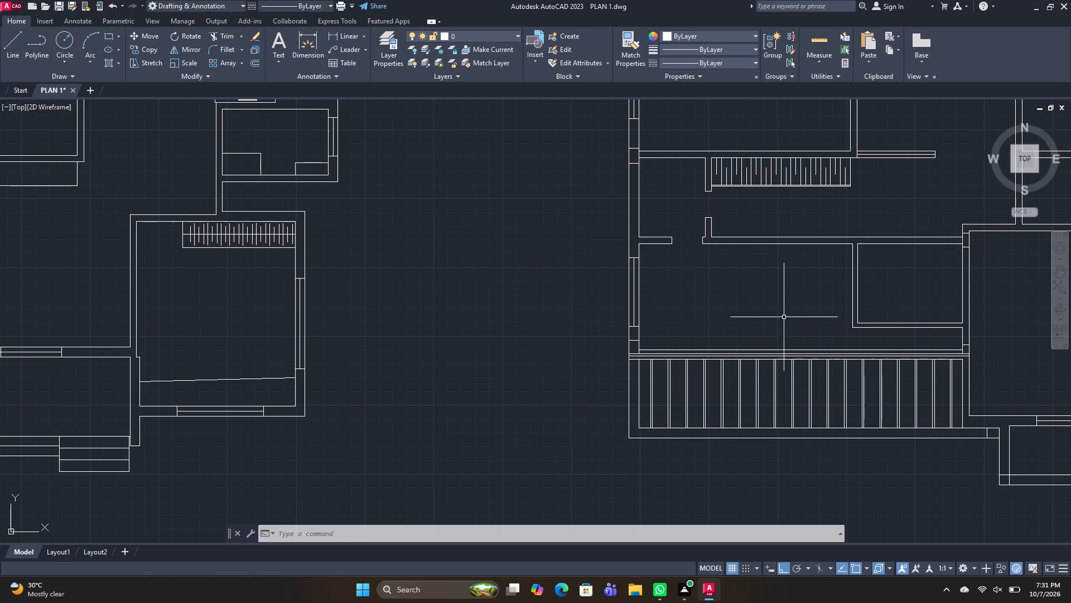
middle_drag(769, 326, 662, 346)
middle_drag(845, 289, 667, 351)
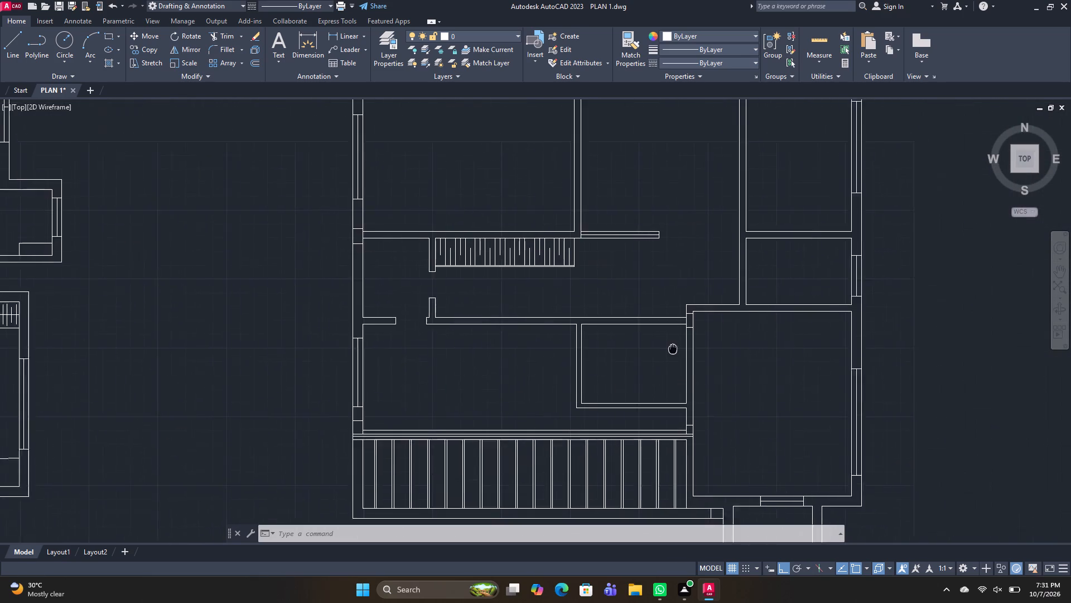
middle_drag(667, 351, 652, 355)
middle_click(645, 357)
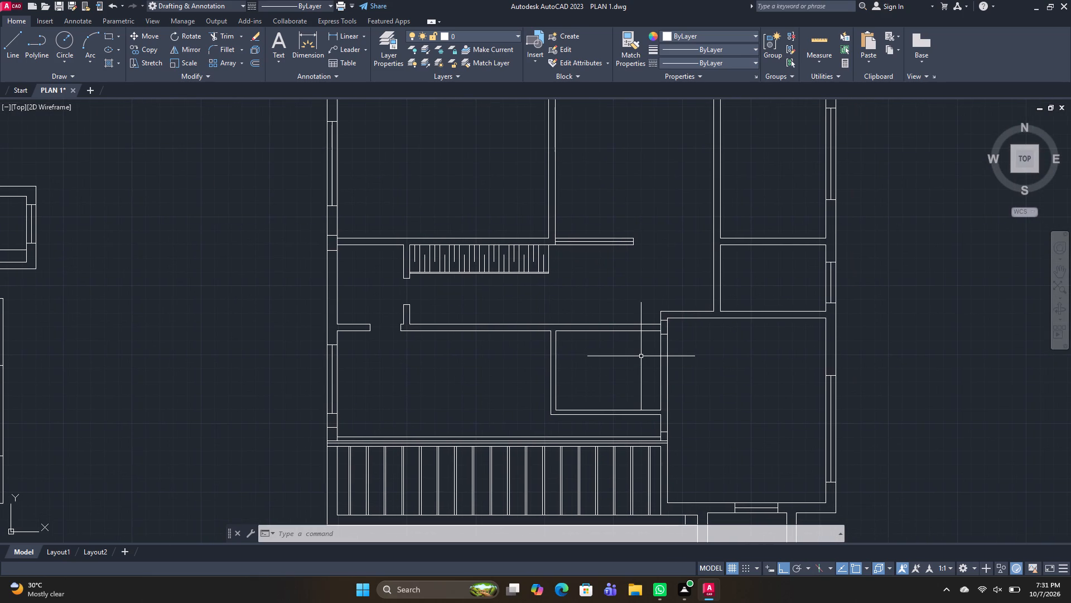
text(REC)
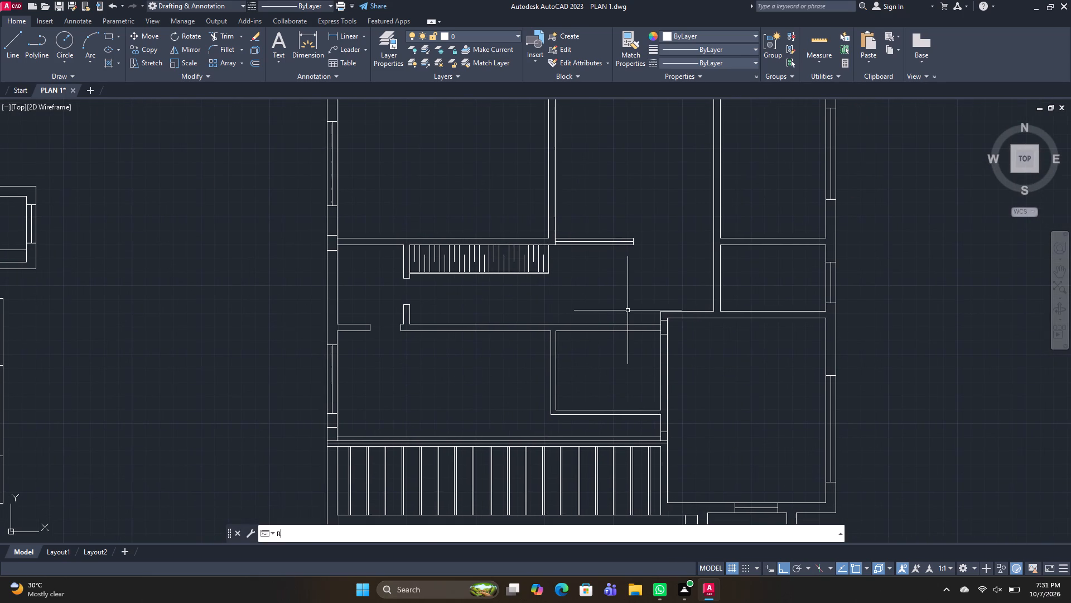
key(space)
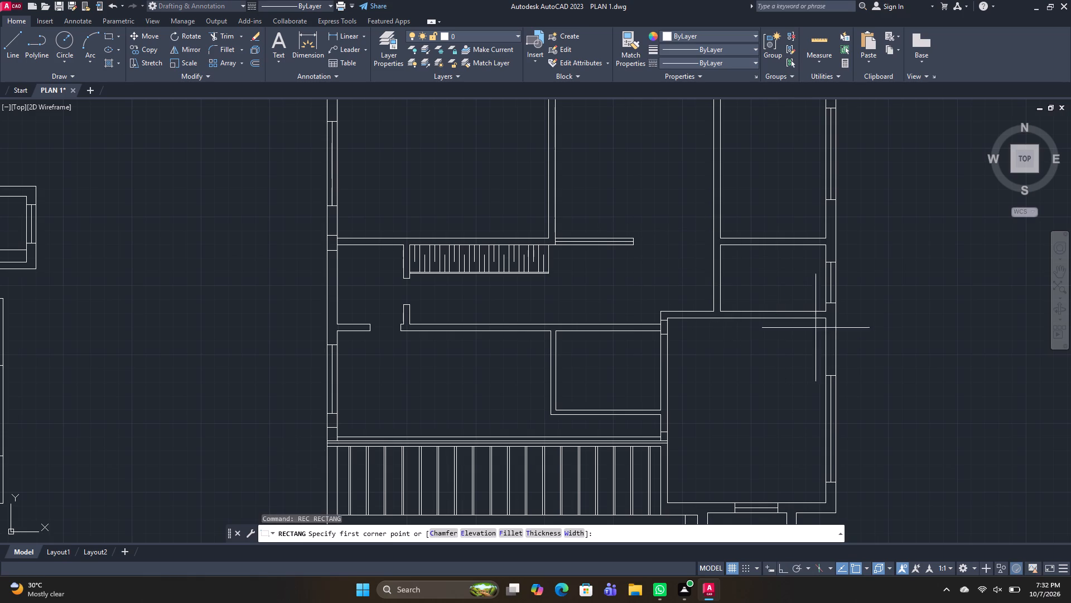
click(824, 319)
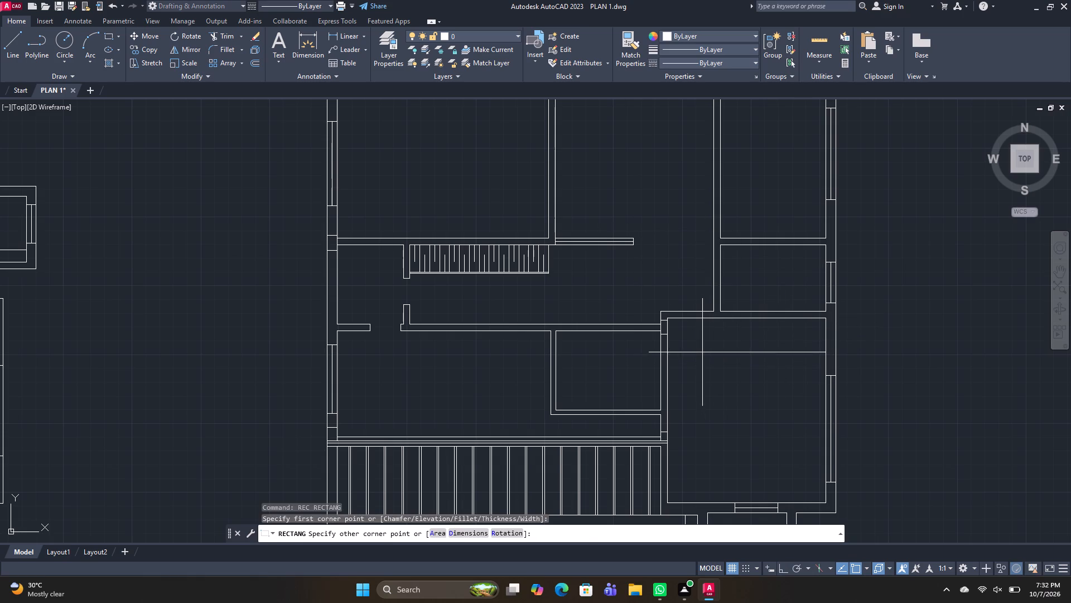
click(699, 350)
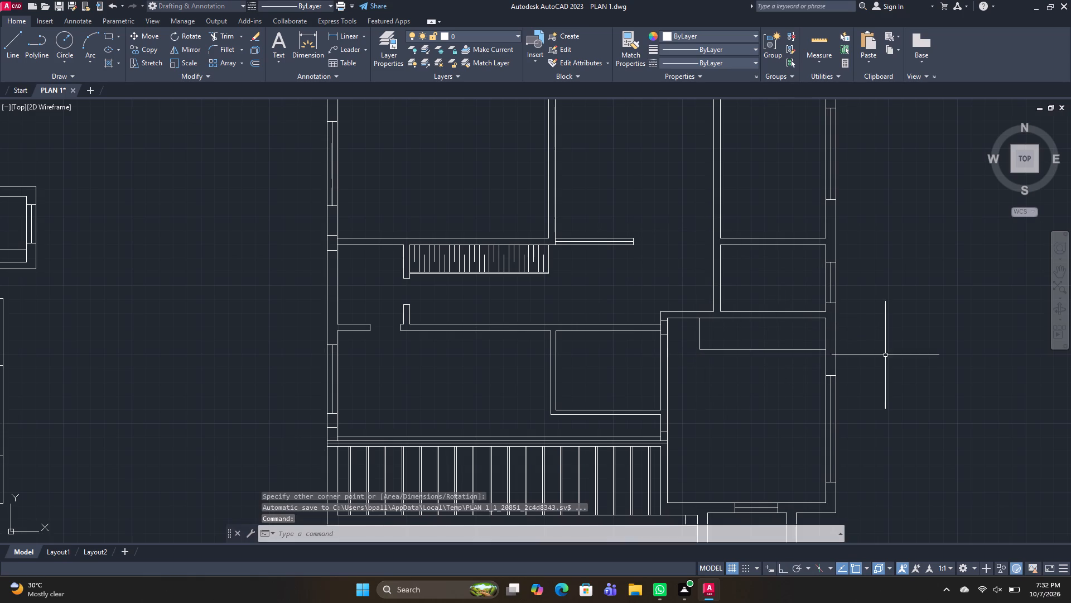
Draw a horizontal rail line through the middle of the new wardrobe rectangle, from its left side's midpoint to the right wall.
text(L)
key(space)
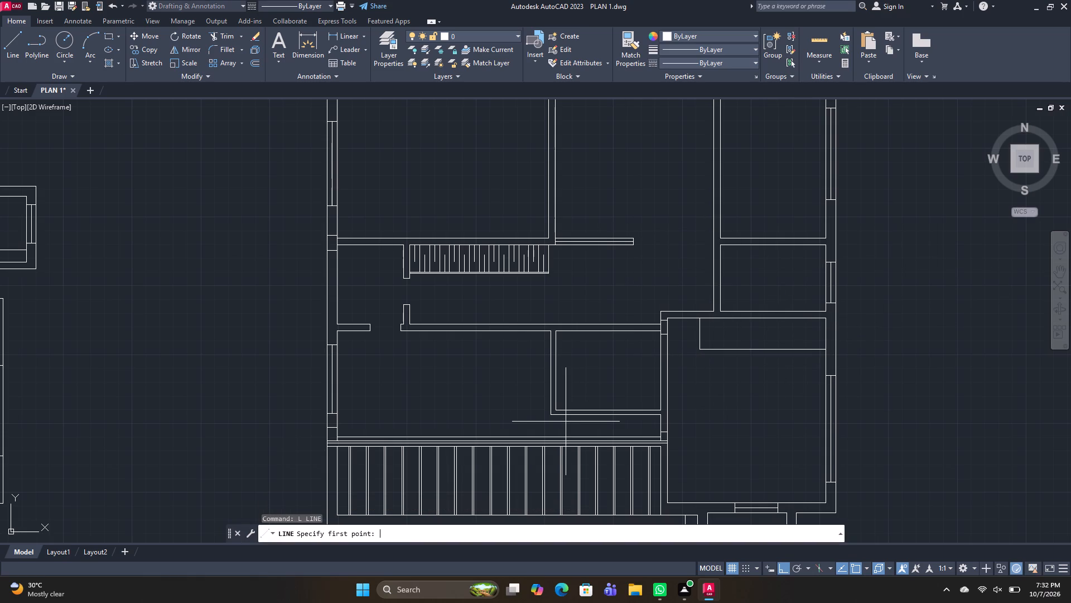
scroll(720, 293, up, 2)
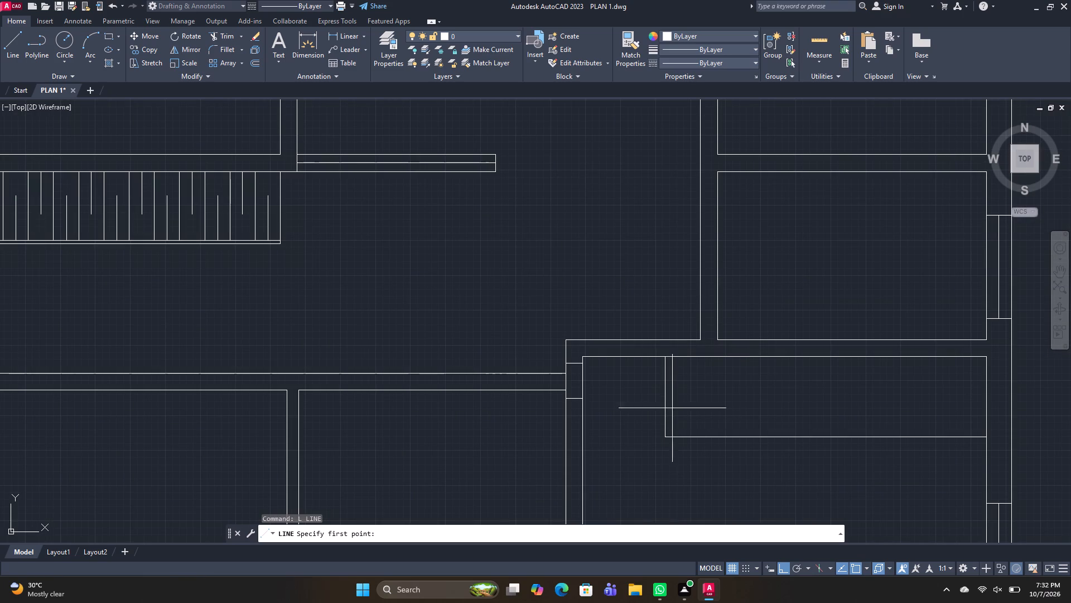
click(667, 396)
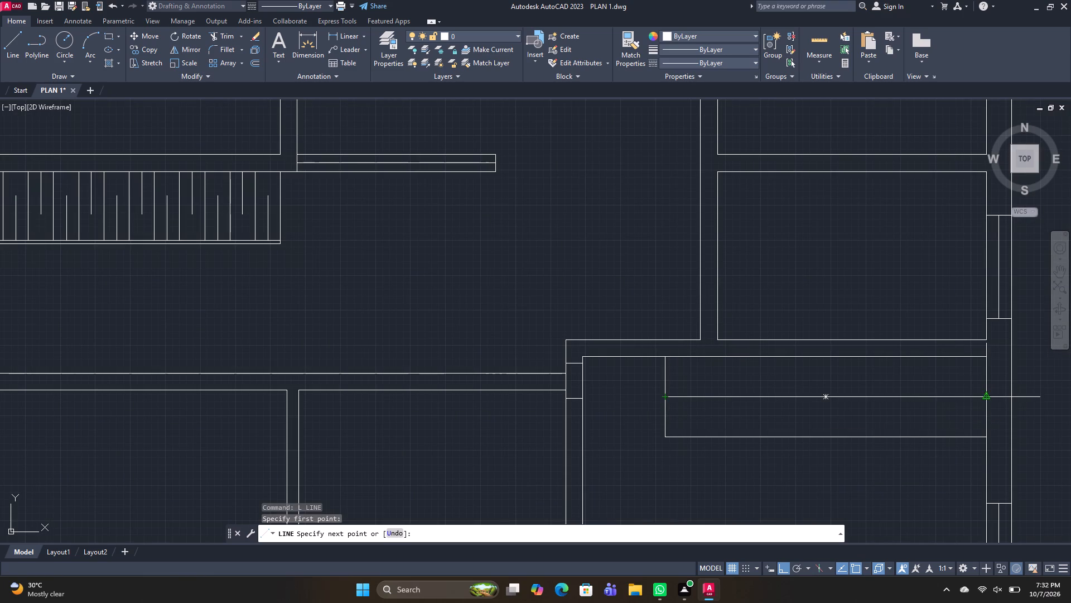
click(983, 399)
key(space)
Draw two short vertical hanger lines across the rail near the wardrobe's left end, the first about 1'-5" long.
text(L)
key(space)
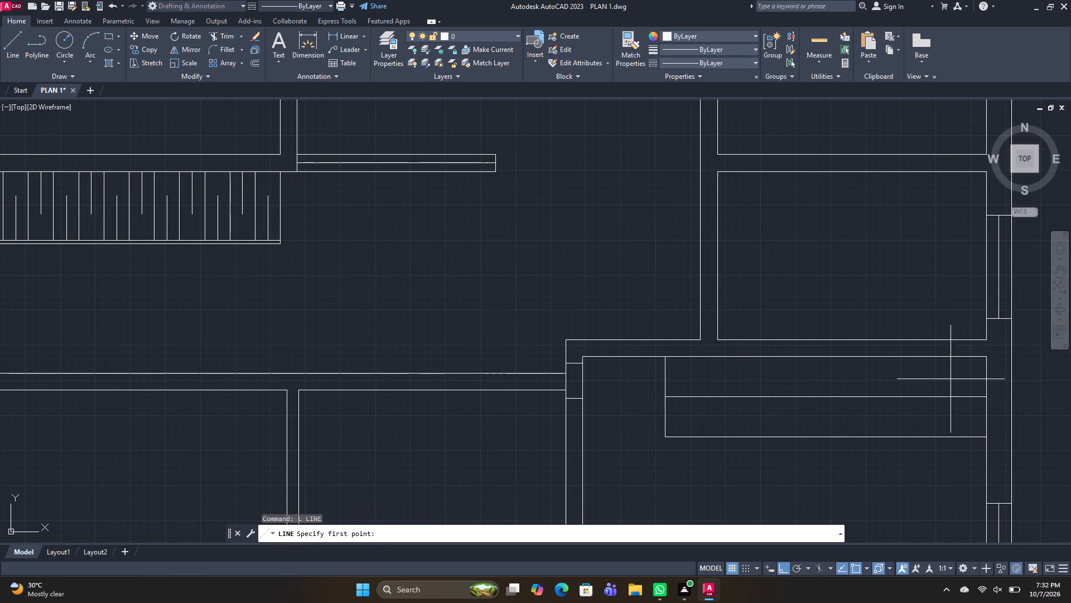
click(681, 372)
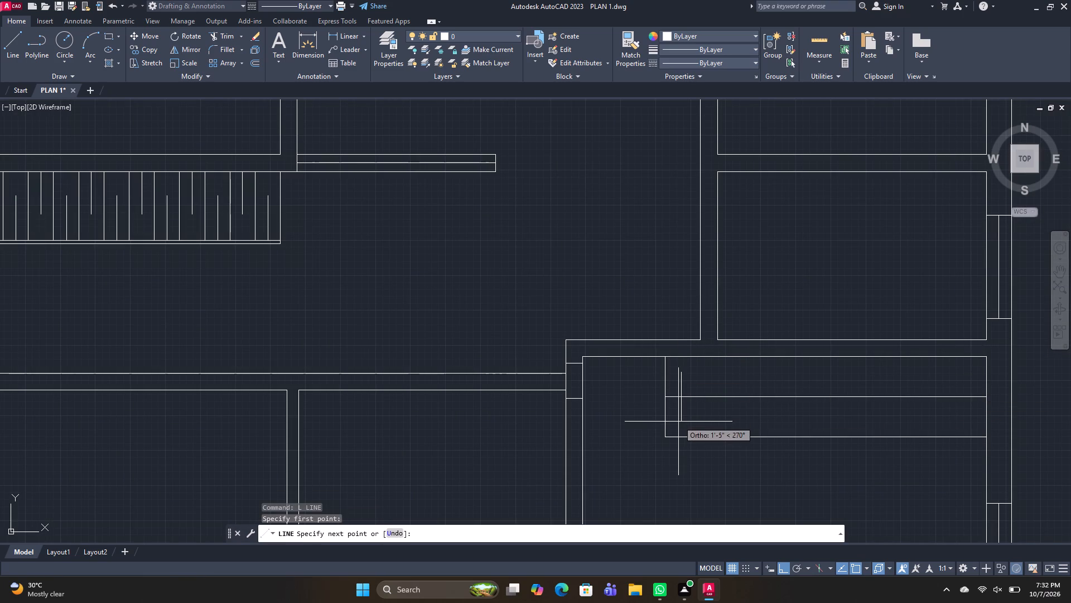
click(679, 422)
key(space)
key(space)
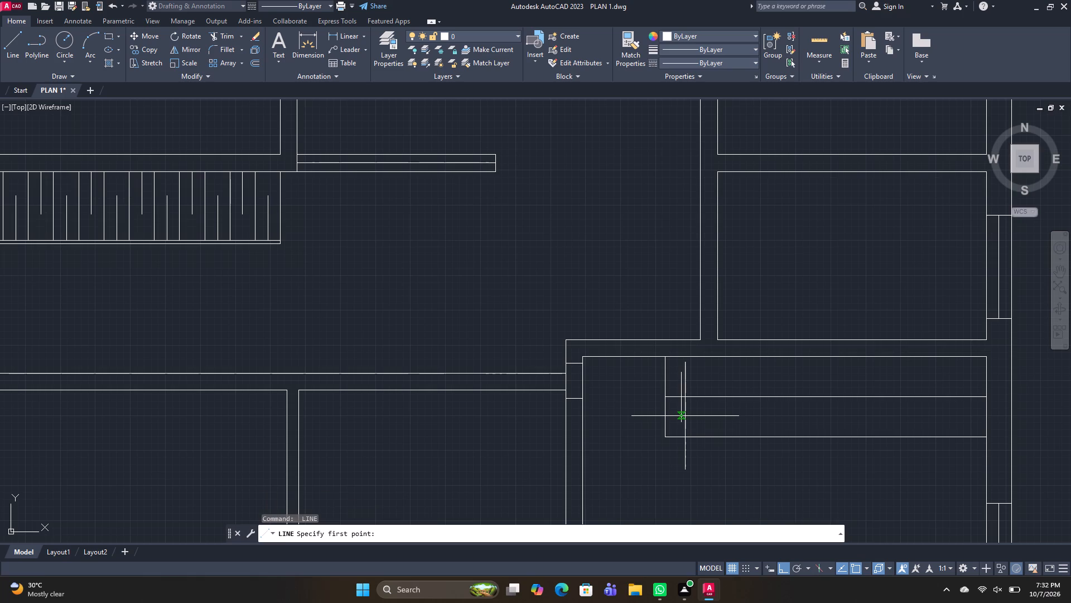
click(699, 372)
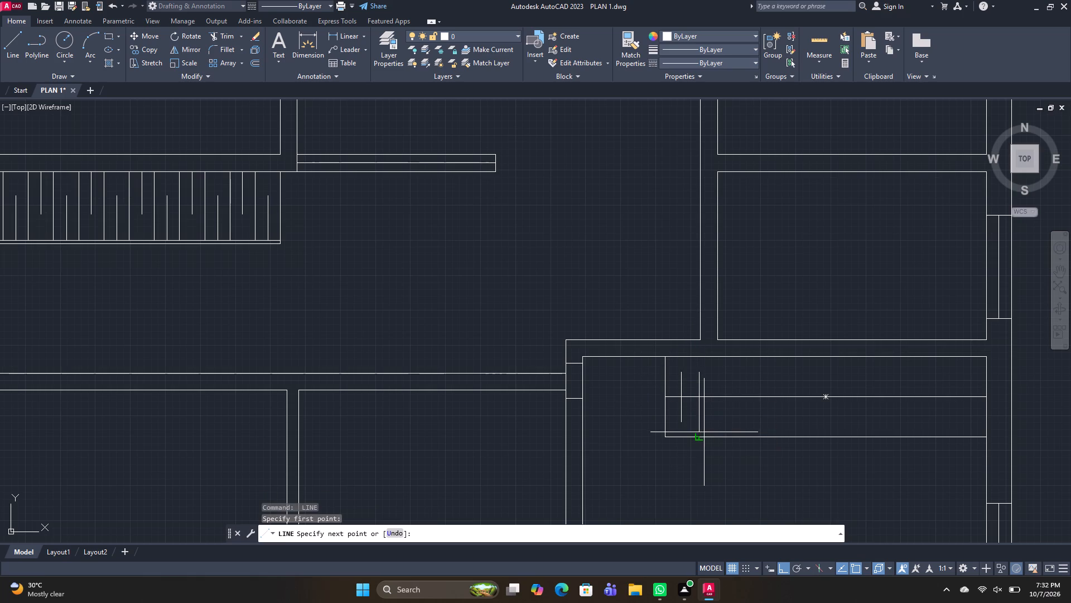
click(698, 427)
scroll(712, 412, up, 2)
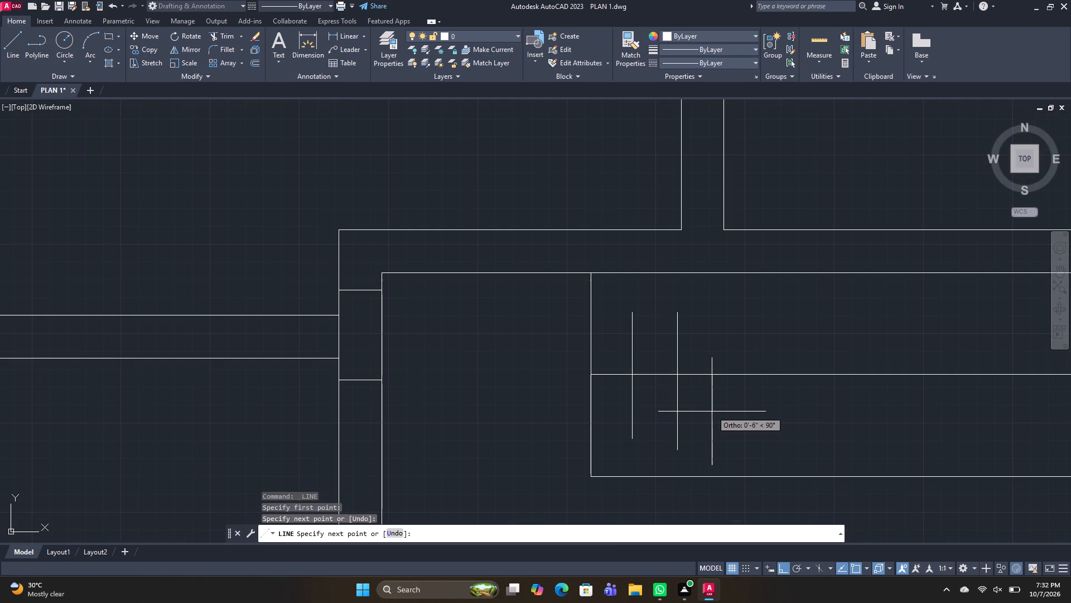
key(Escape)
Copy the two hanger lines three times to the right along the rail, advancing one line spacing each time.
drag(696, 445, 686, 444)
click(629, 419)
text(CO)
key(space)
click(631, 371)
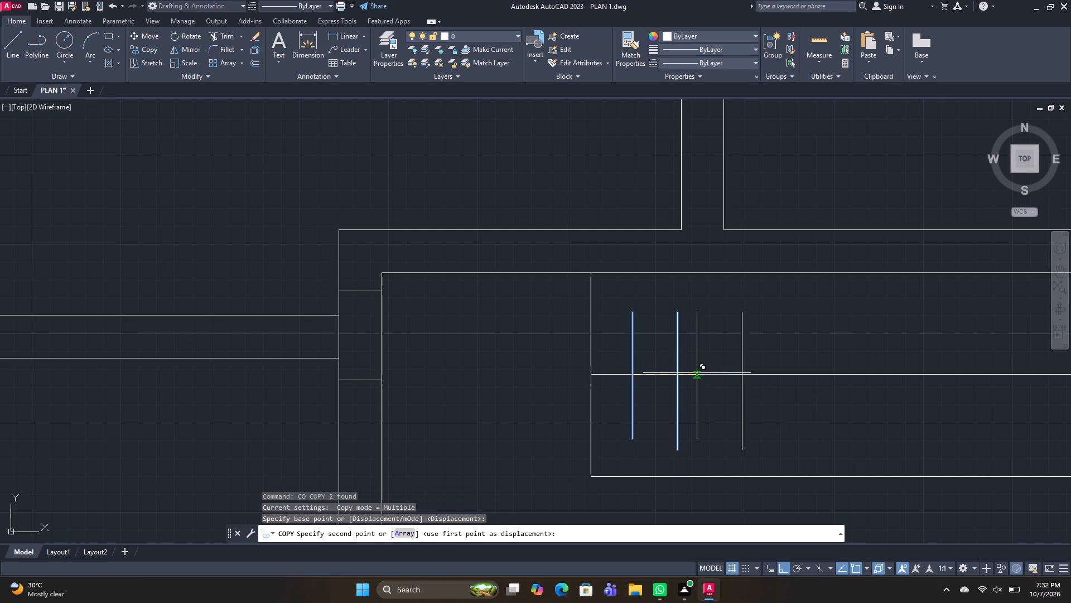
click(678, 373)
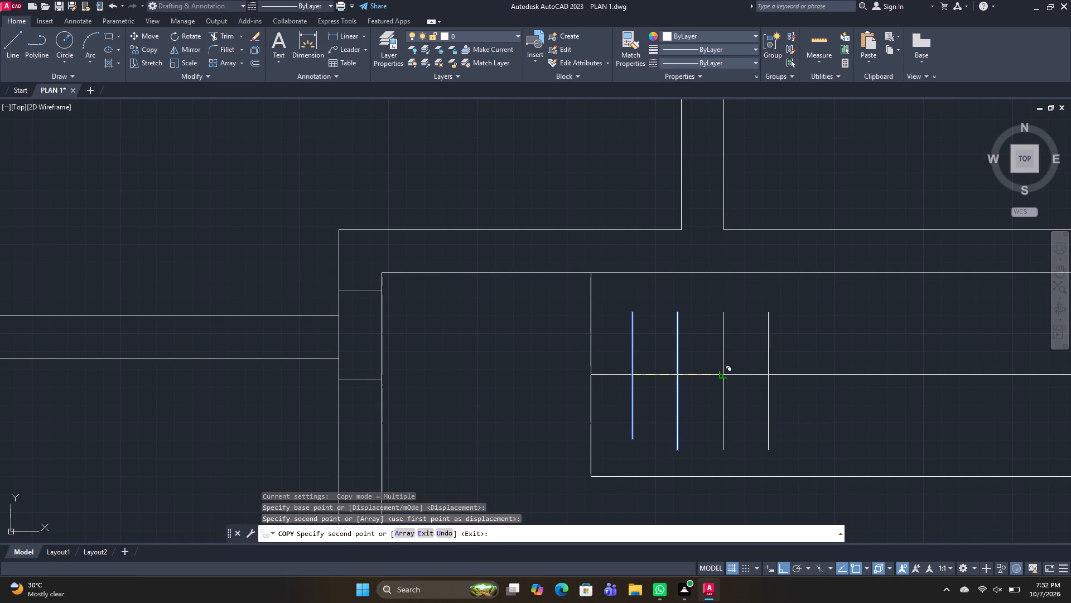
click(724, 375)
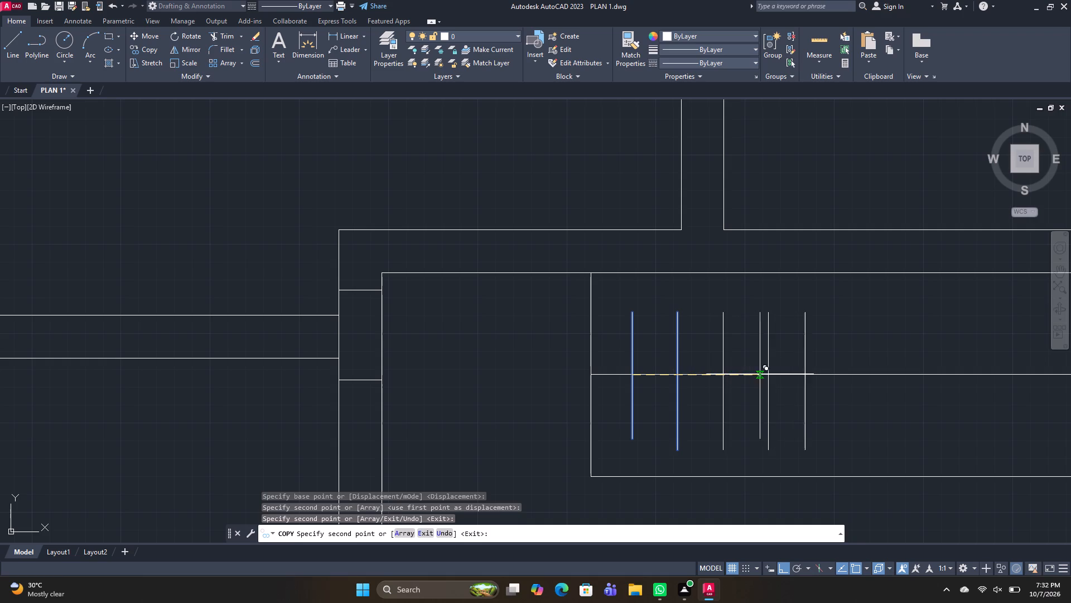
click(770, 374)
key(space)
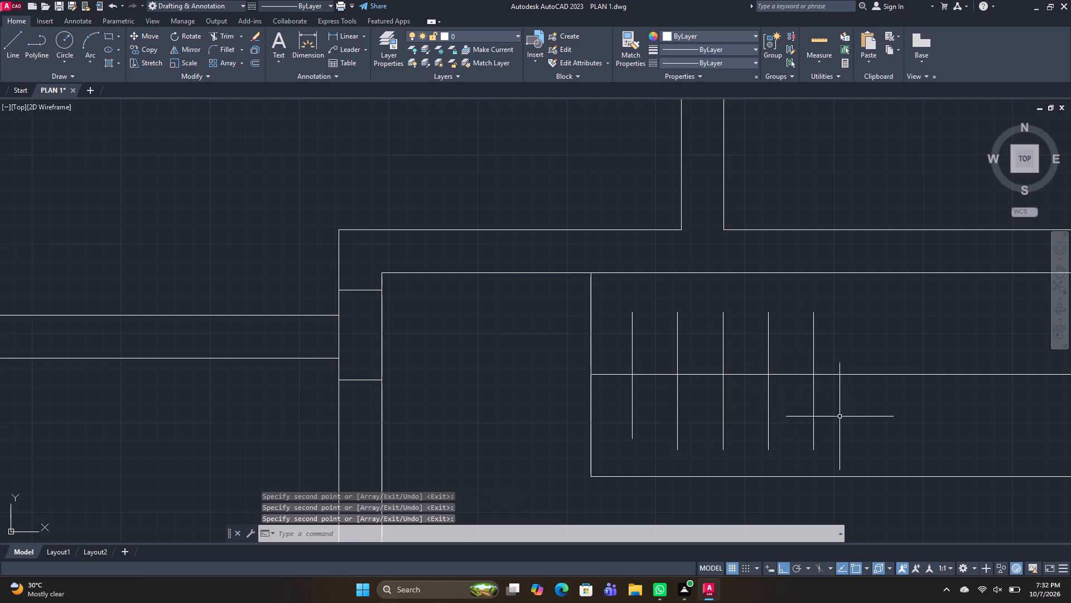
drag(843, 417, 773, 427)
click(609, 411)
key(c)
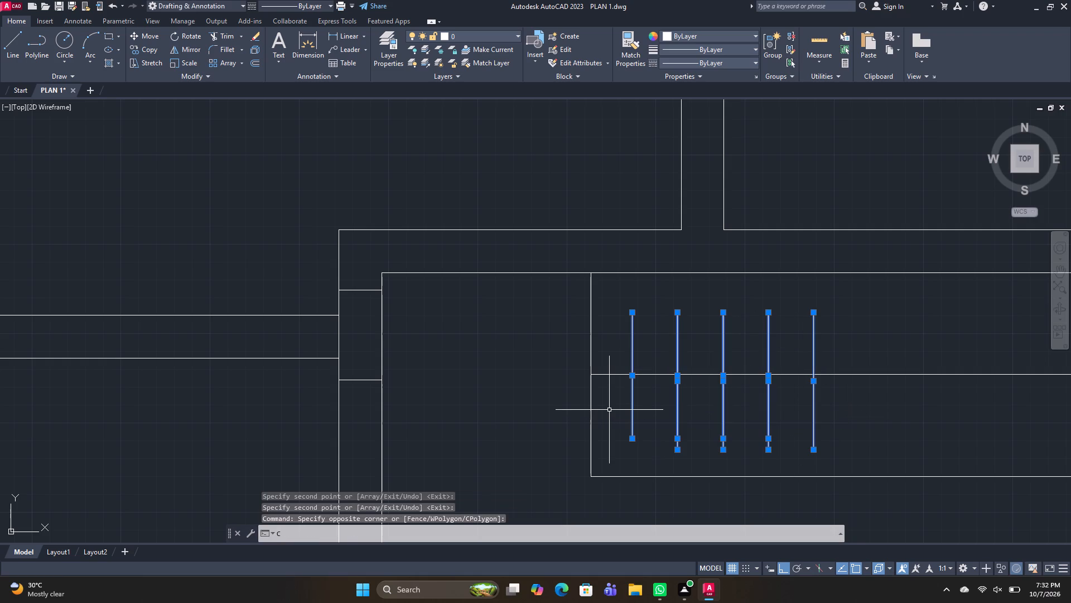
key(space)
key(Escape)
Copy the whole set of hanger lines three times along the rail, each starting at the previous last line, to fill the wardrobe.
key(c)
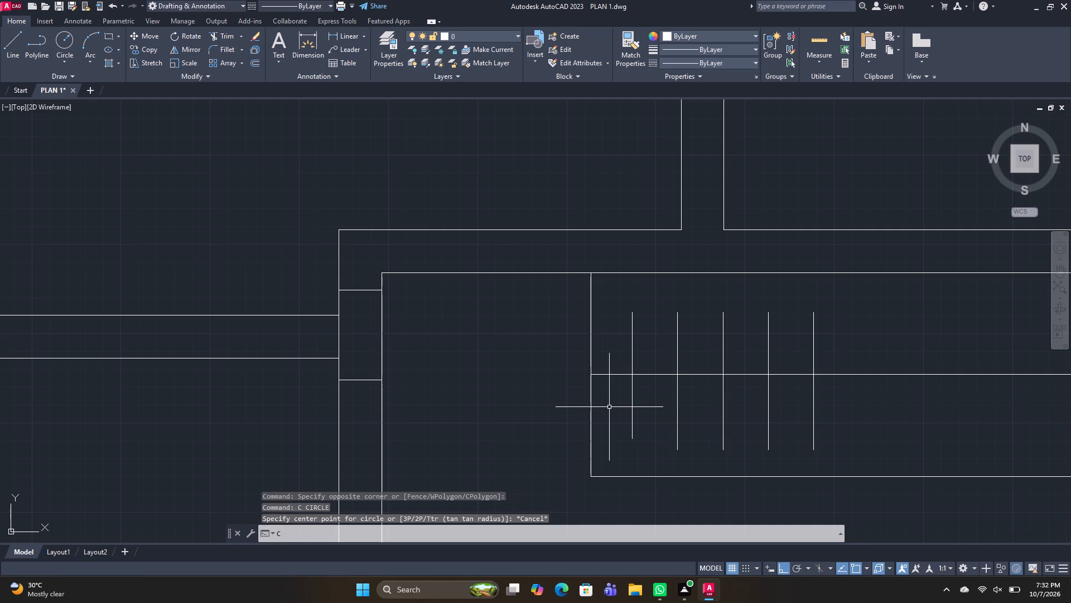
text(O)
key(space)
drag(850, 418, 838, 421)
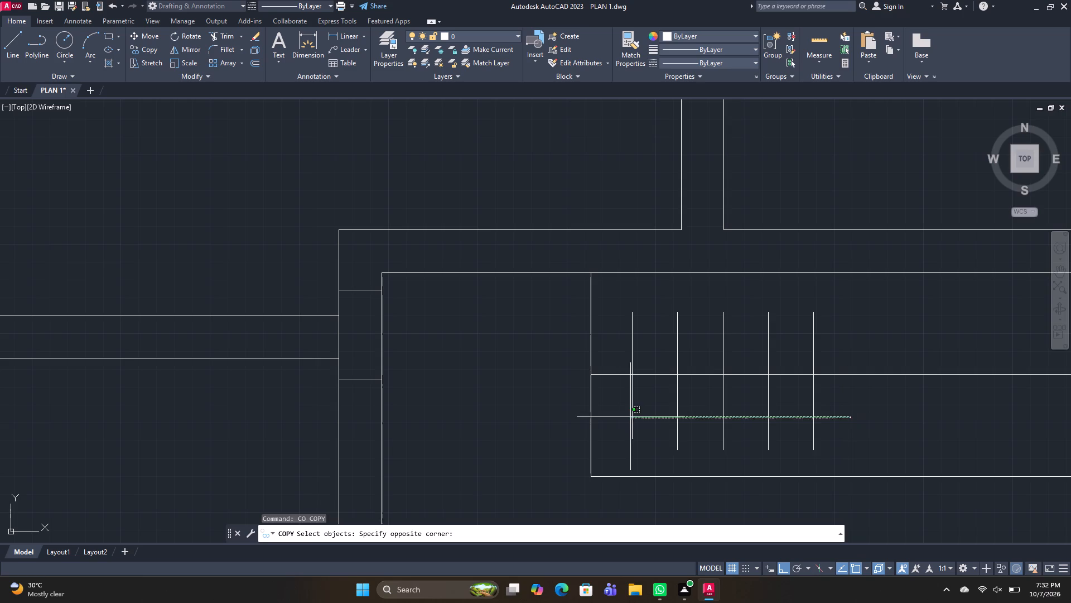
click(630, 416)
key(space)
click(633, 371)
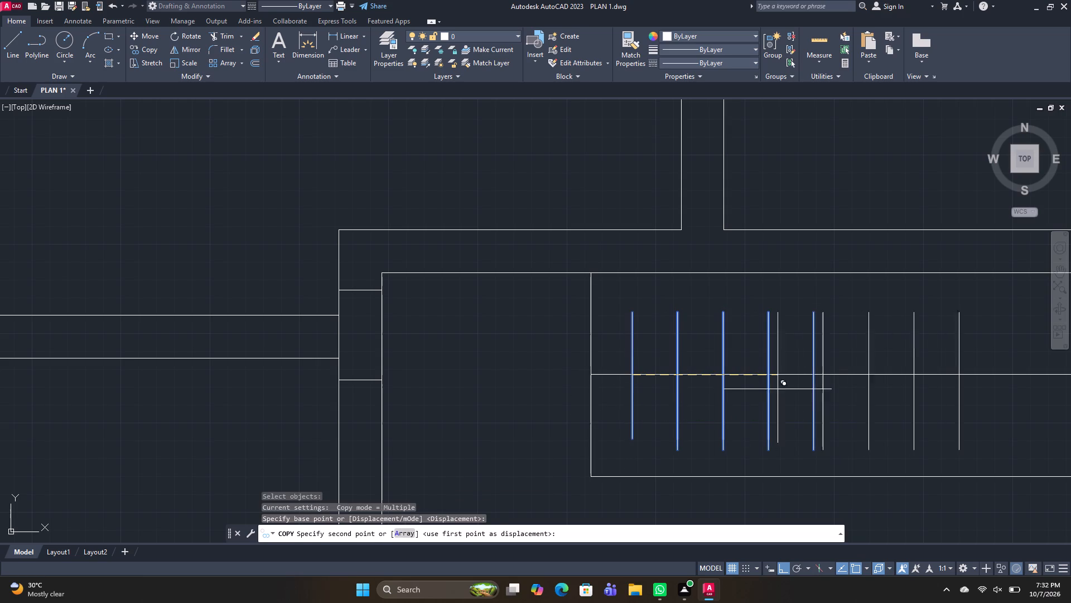
click(813, 373)
scroll(858, 388, up, 1)
middle_drag(858, 388, 699, 391)
middle_drag(683, 391, 642, 386)
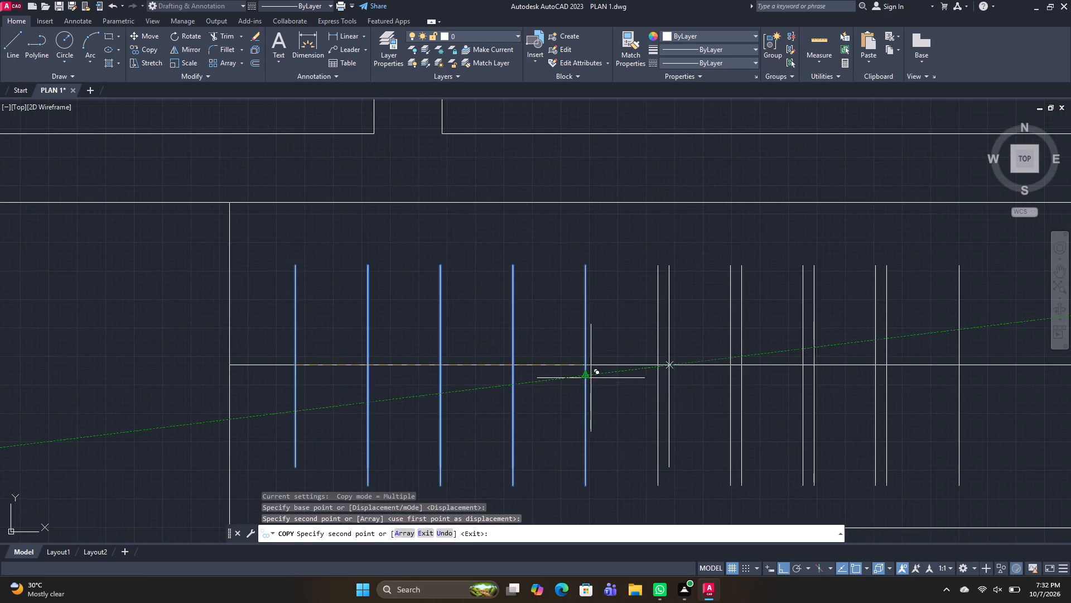
scroll(630, 372, down, 2)
click(728, 371)
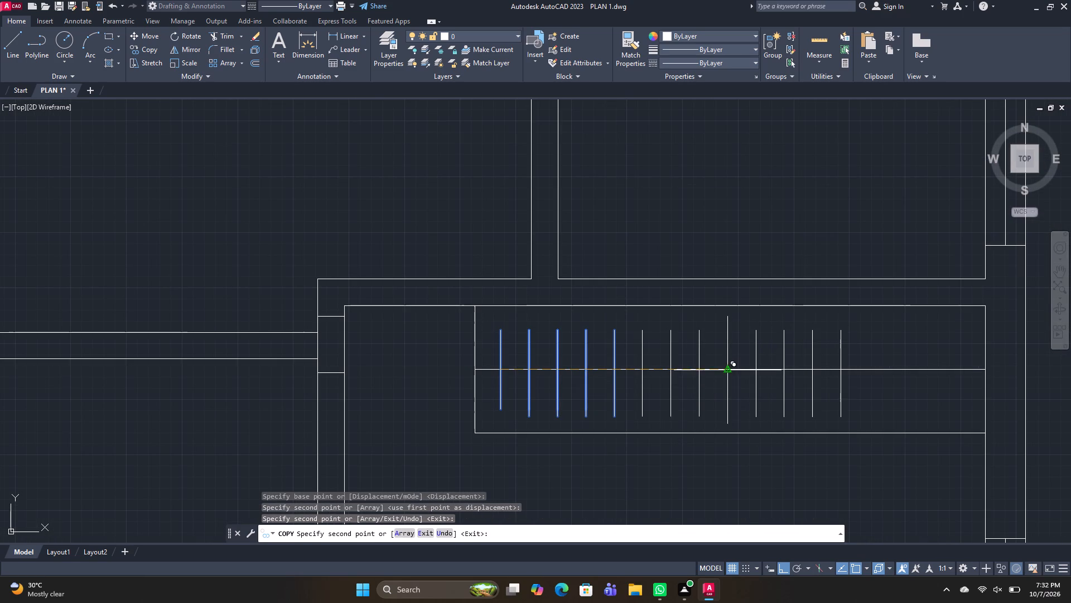
click(841, 372)
key(space)
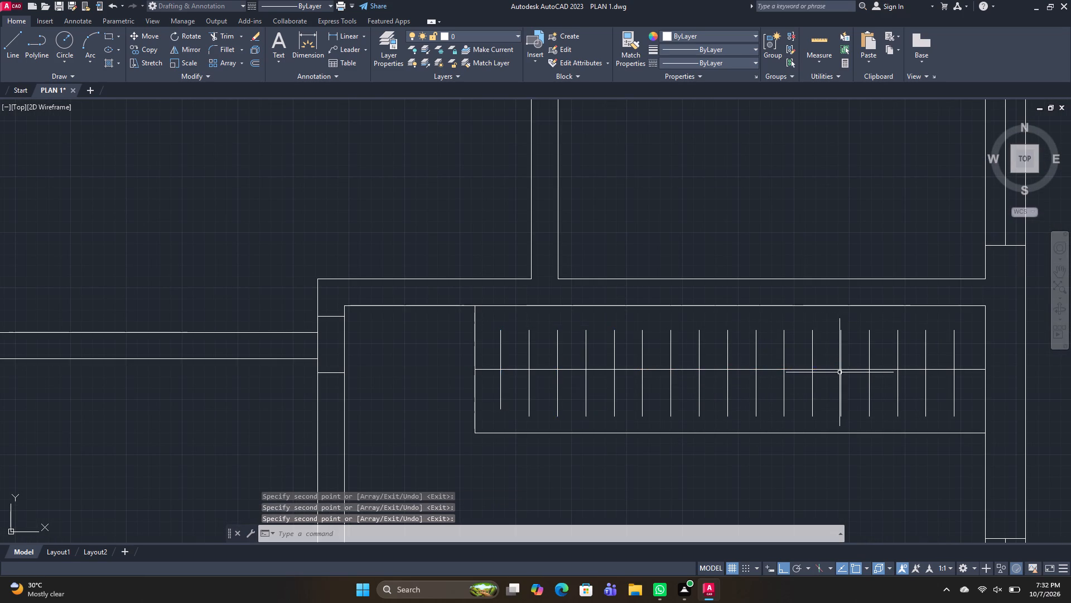
Draw a rectangle in the upper-left inner corner of the small room directly above the wardrobe.
scroll(799, 386, down, 2)
middle_drag(797, 387, 768, 374)
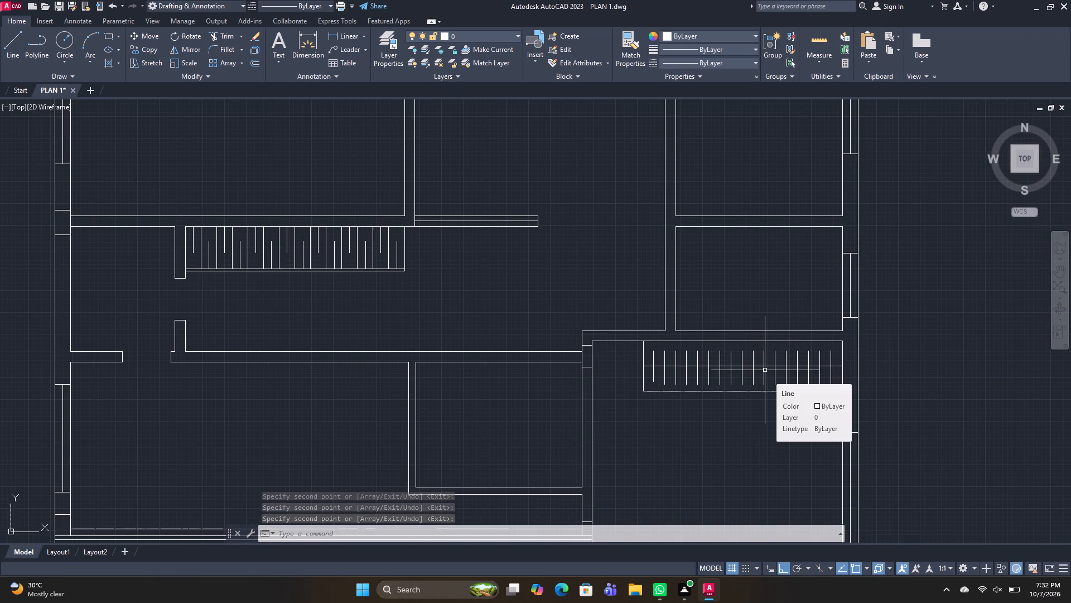
text(REC)
key(space)
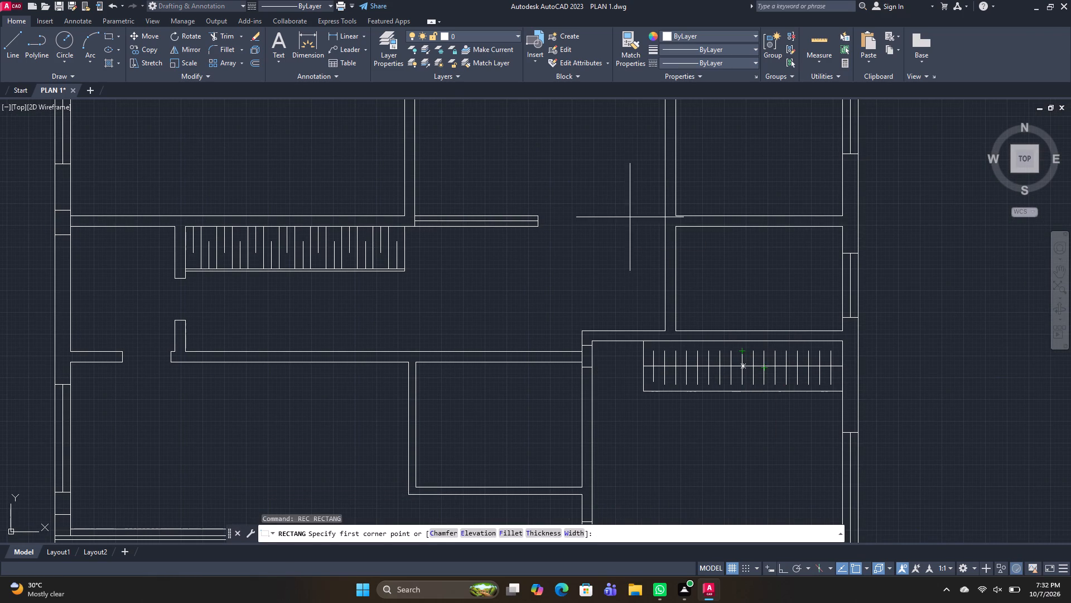
click(676, 226)
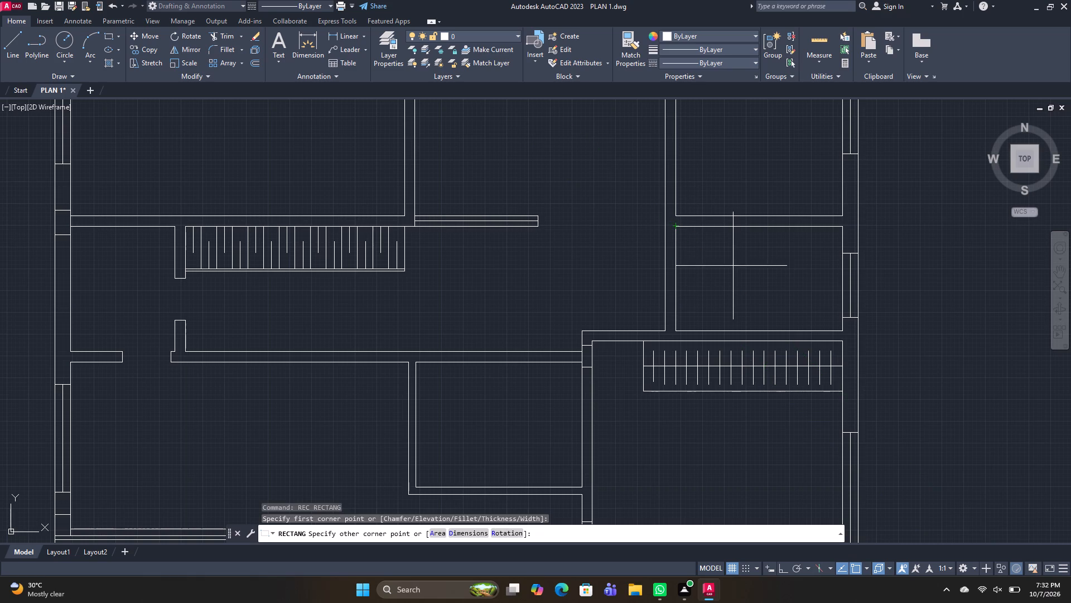
click(727, 264)
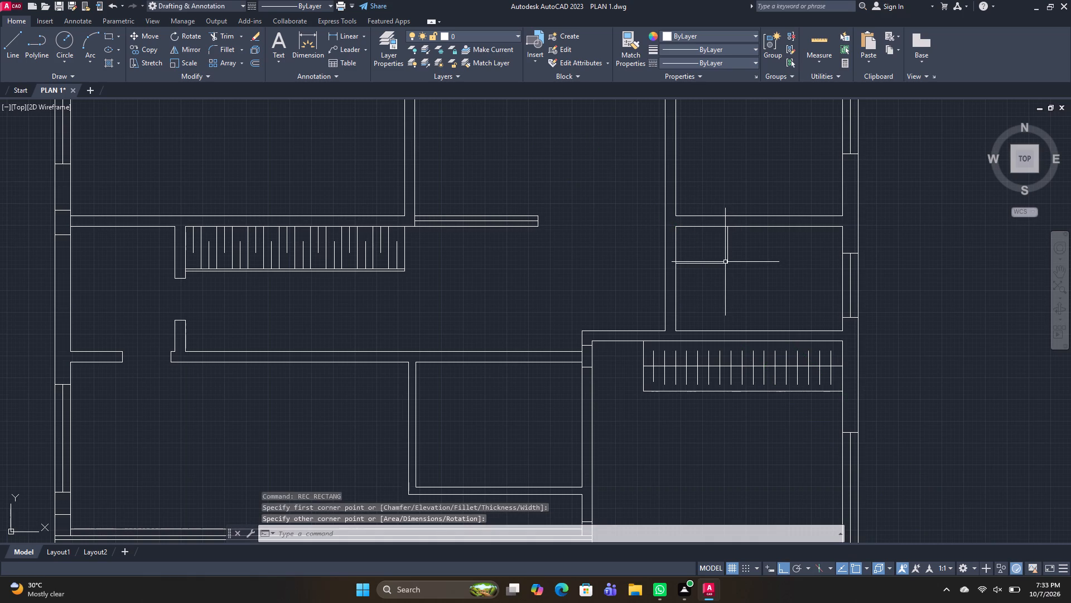
Draw a smaller rectangle in the upper-right inner corner of the small room above the wardrobe.
key(space)
click(842, 227)
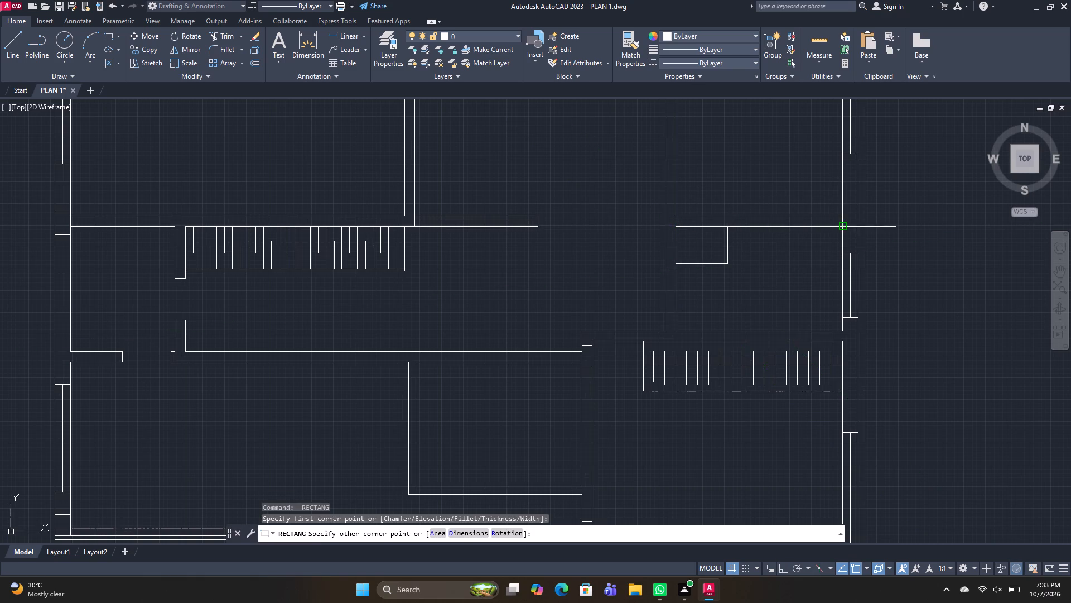
click(797, 245)
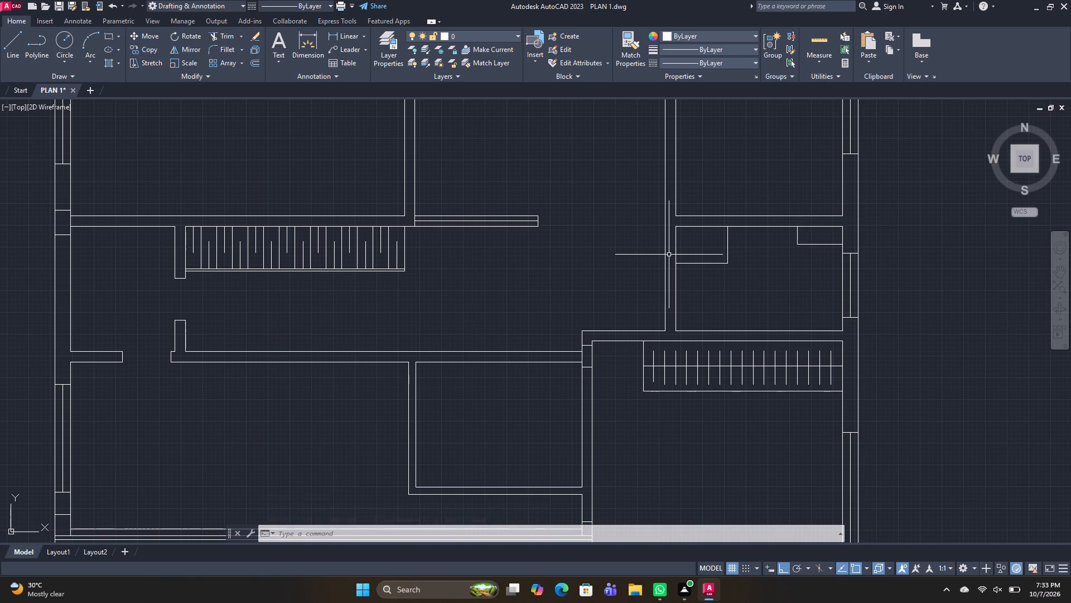
Draw a tall bed rectangle inside the room directly above the small room with the two corner rectangles.
key(space)
click(711, 206)
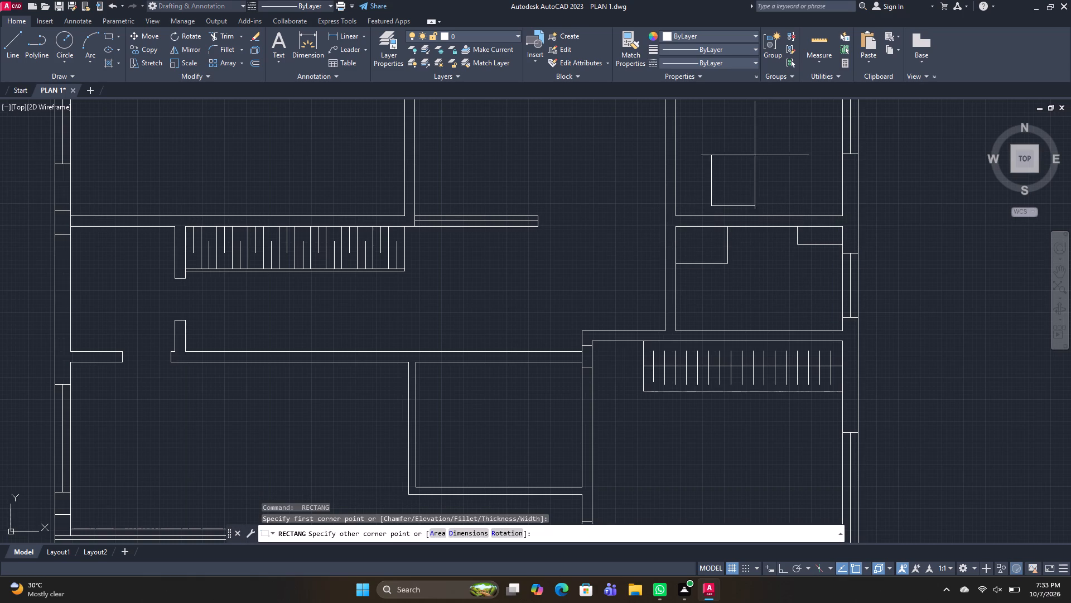
middle_drag(761, 147, 746, 199)
click(787, 140)
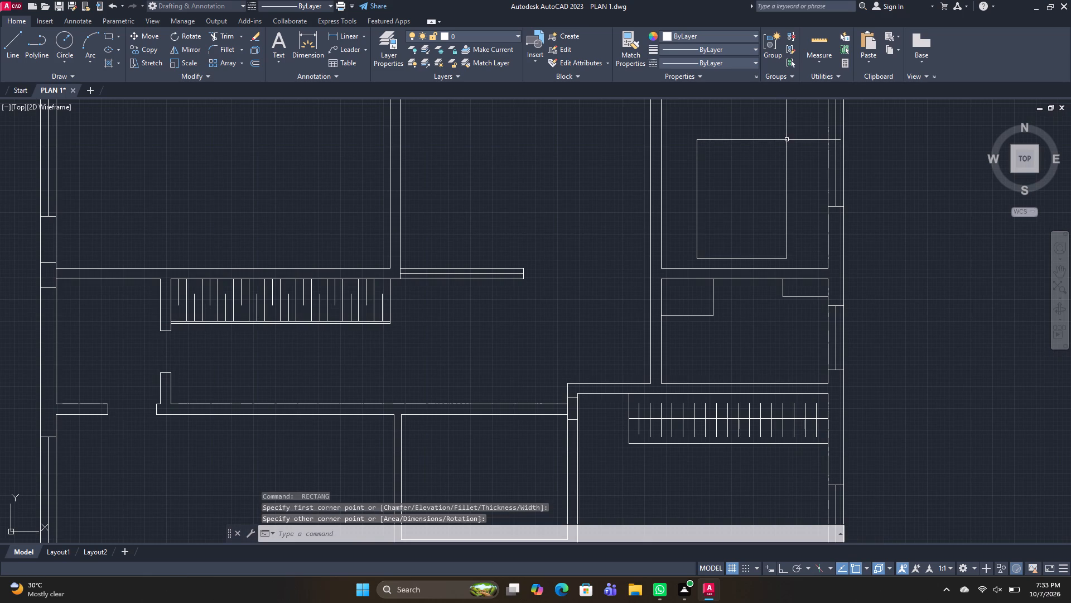
Draw a small pillow rectangle inside the lower-left corner of the bed rectangle.
key(space)
scroll(701, 248, up, 1)
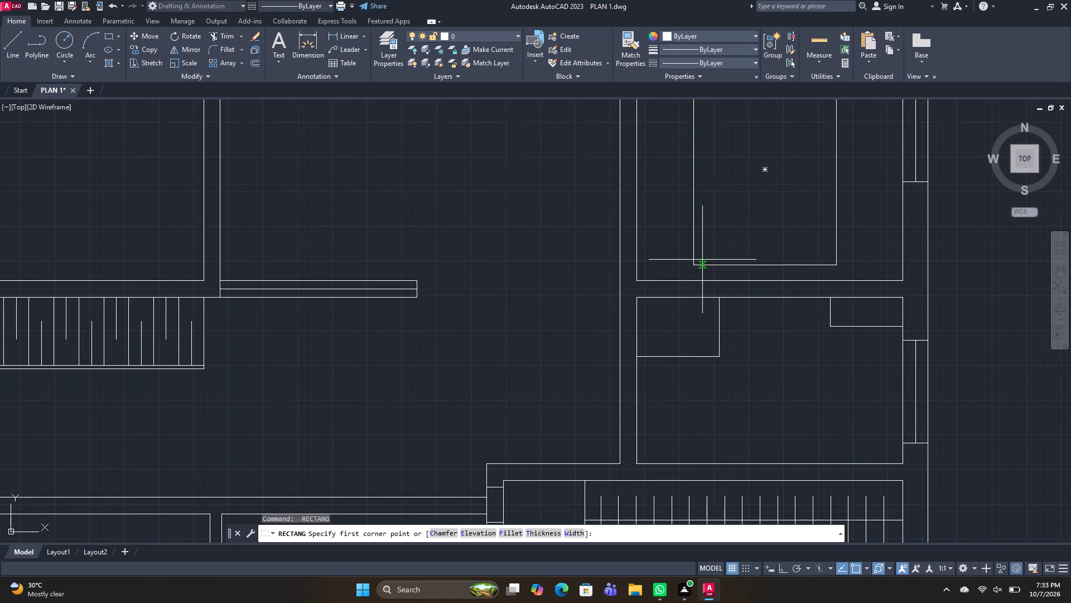
scroll(701, 256, up, 3)
click(693, 267)
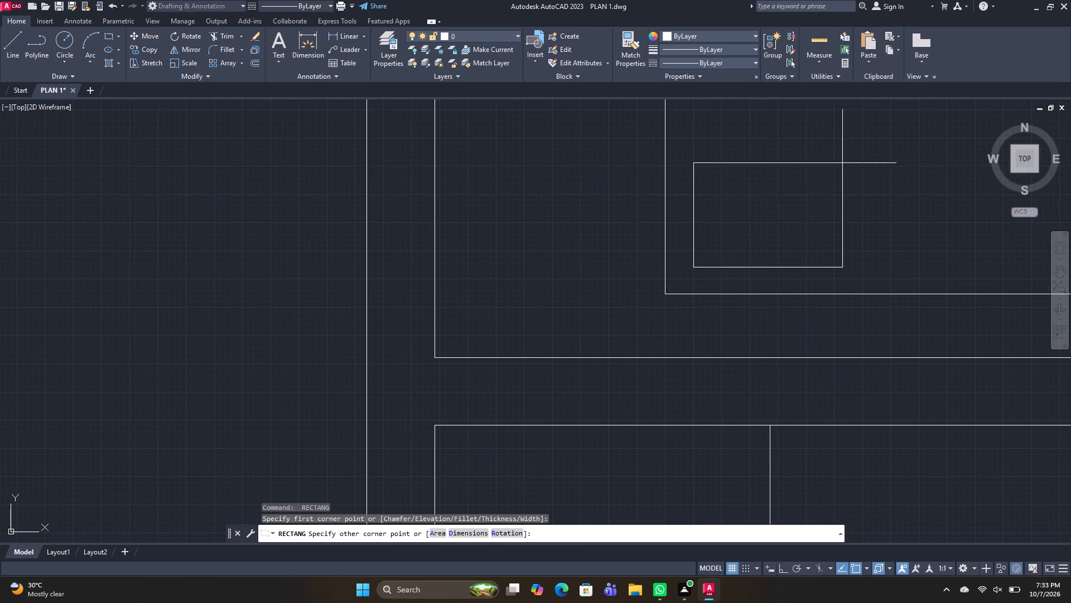
click(871, 144)
Copy the pillow rectangle about 1'-11" horizontally to the right within the bed.
click(890, 214)
click(855, 209)
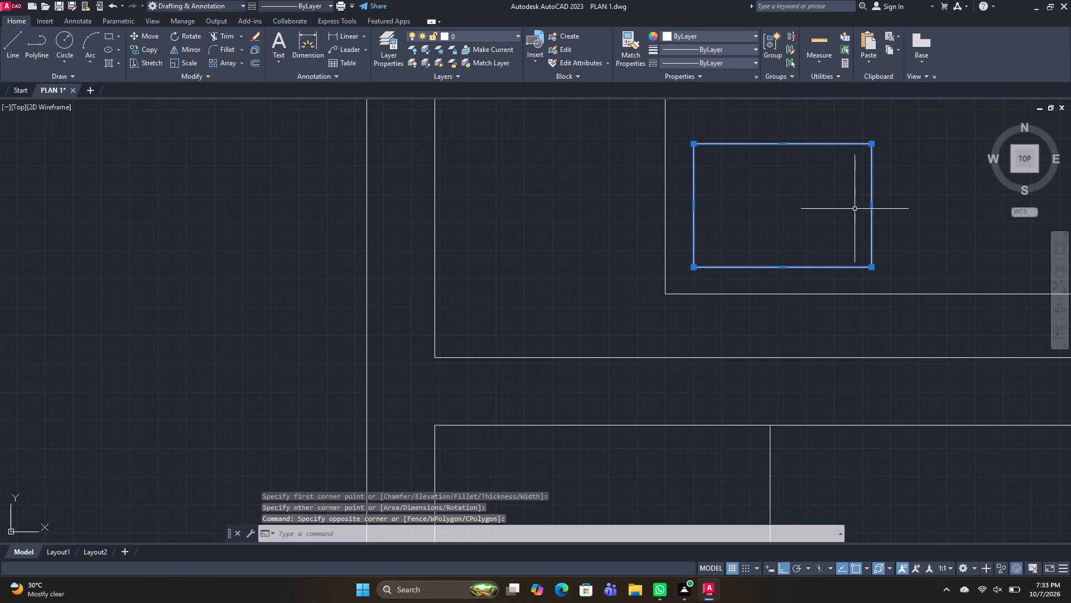
text(CO)
key(space)
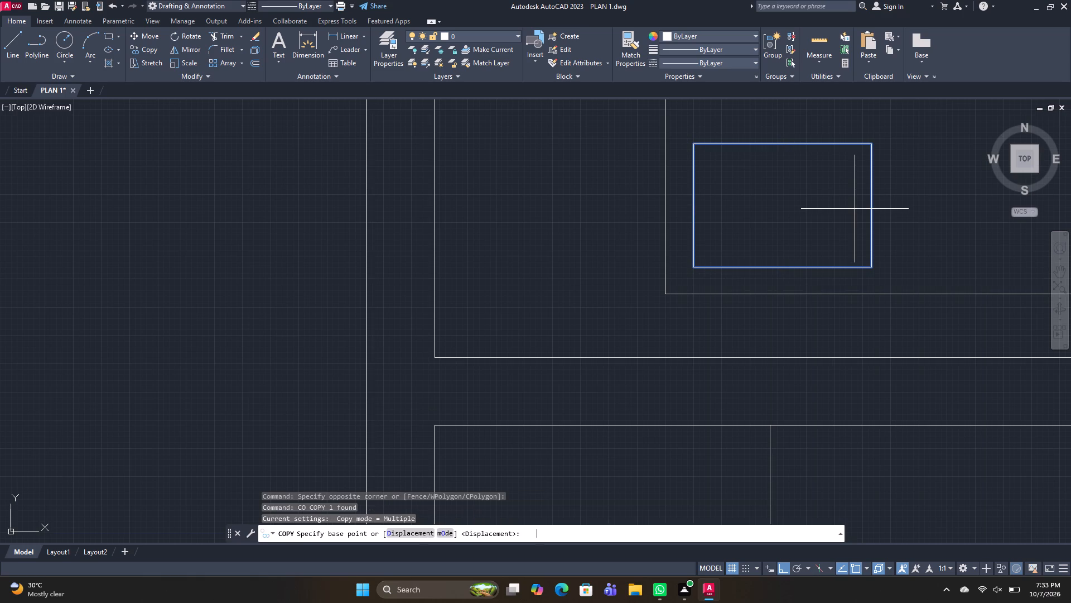
scroll(828, 222, down, 2)
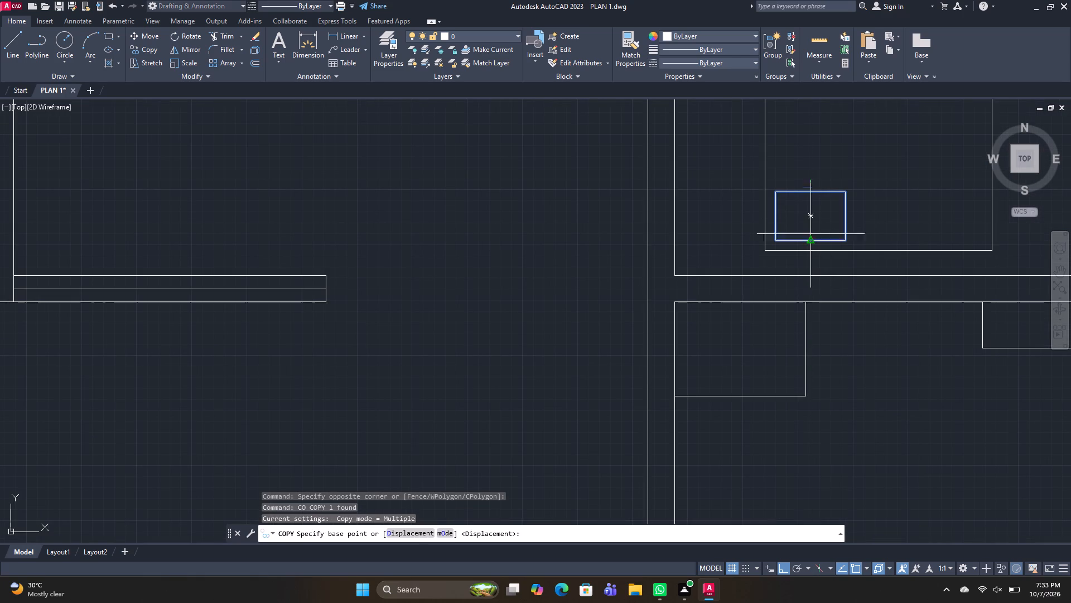
click(812, 212)
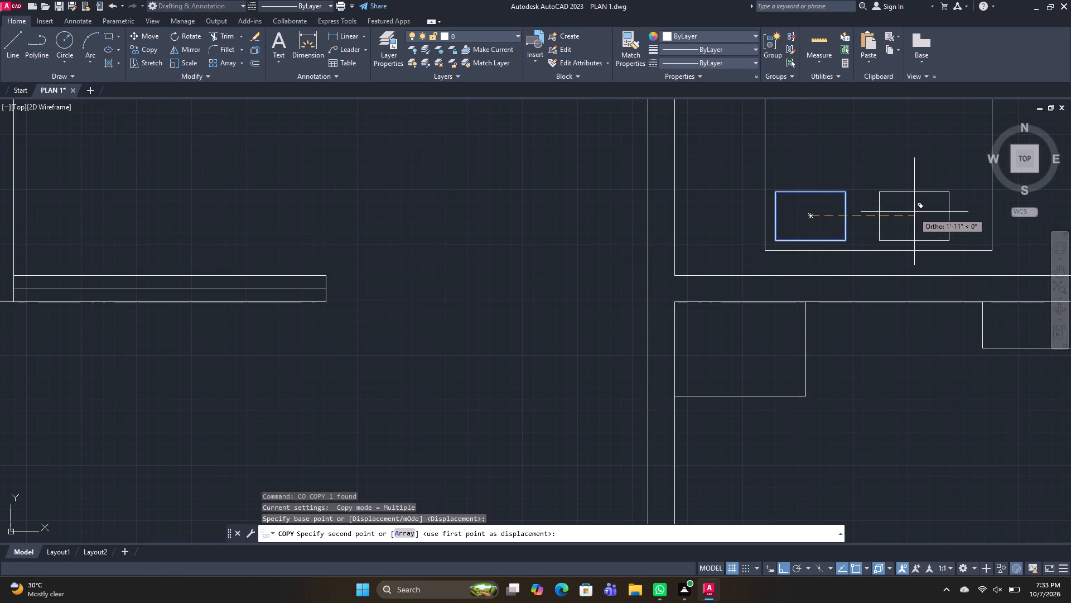
click(914, 212)
key(space)
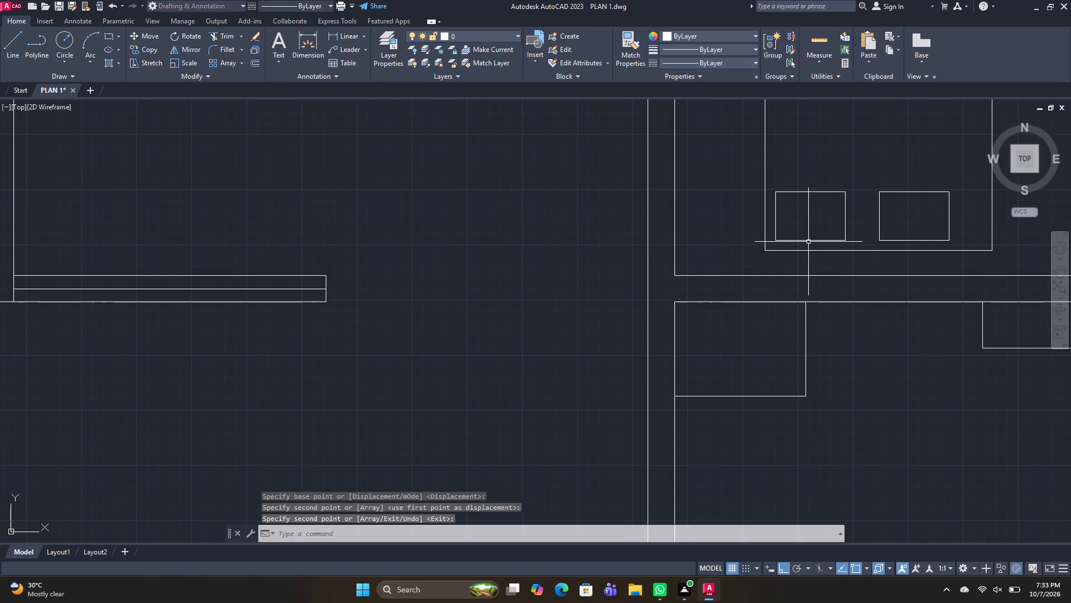
Move the left pillow rectangle about 4" to the right, closer to the other pillow.
click(860, 231)
click(841, 217)
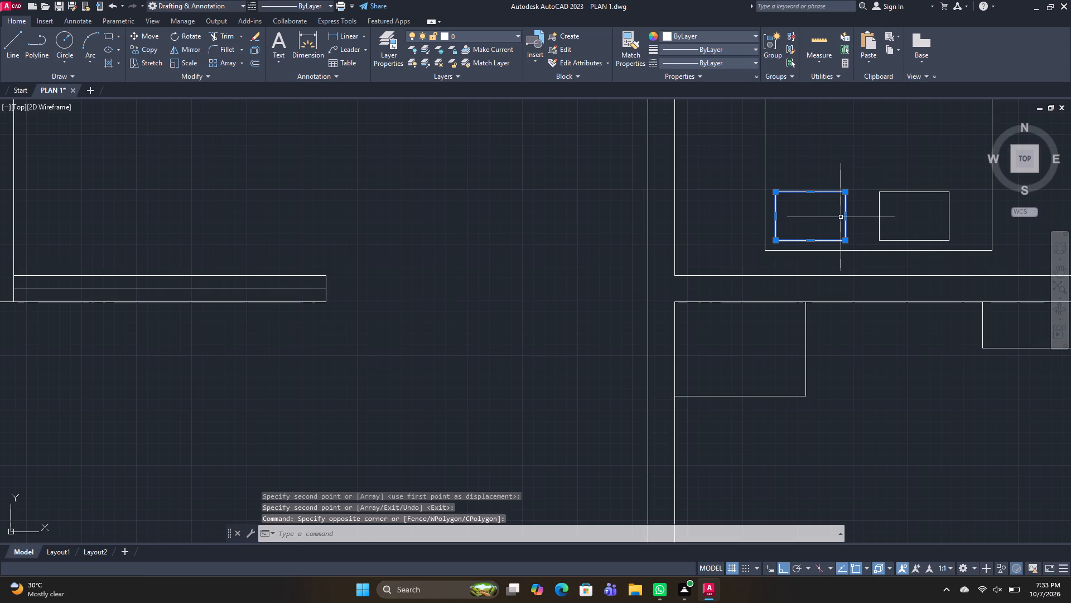
text(M)
key(space)
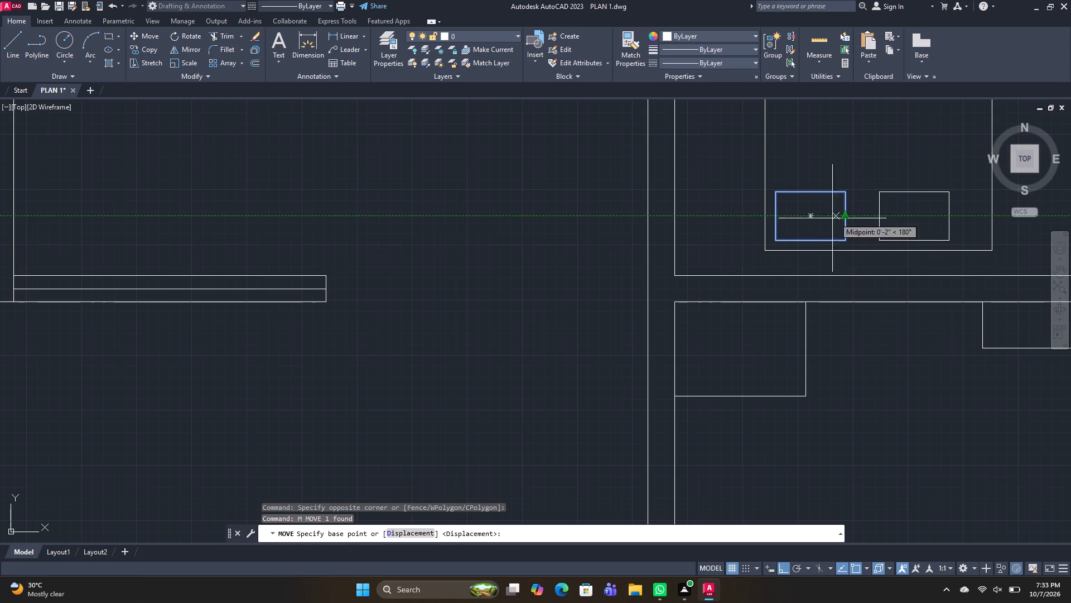
click(812, 218)
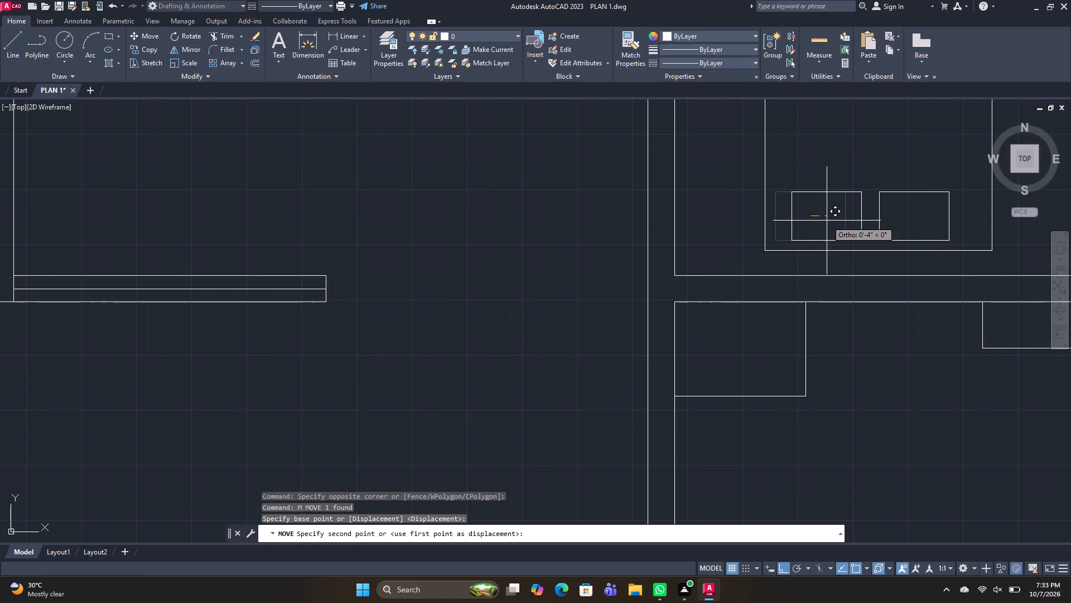
click(828, 221)
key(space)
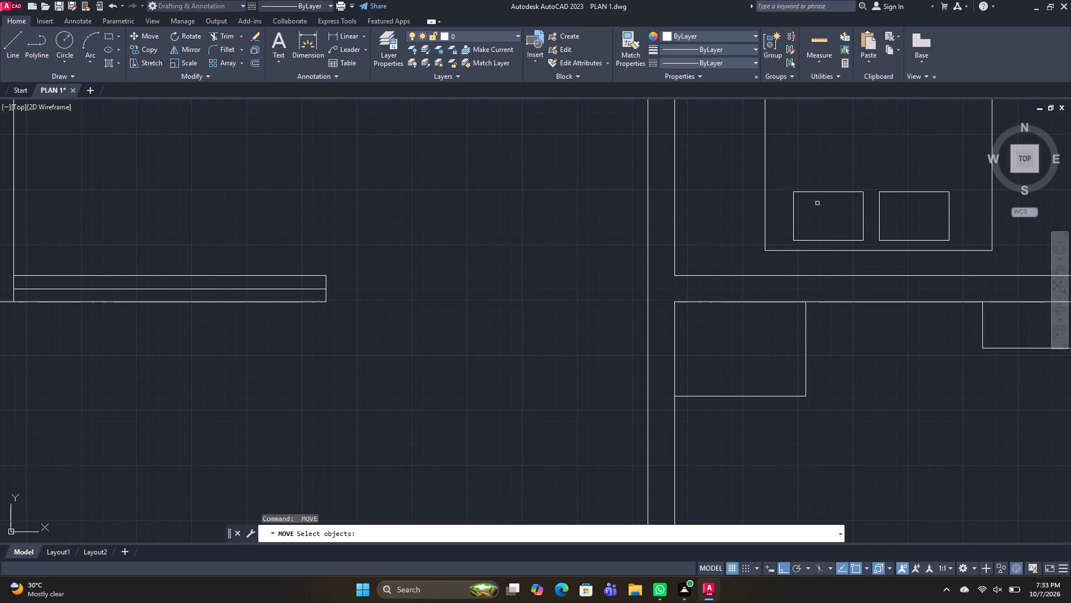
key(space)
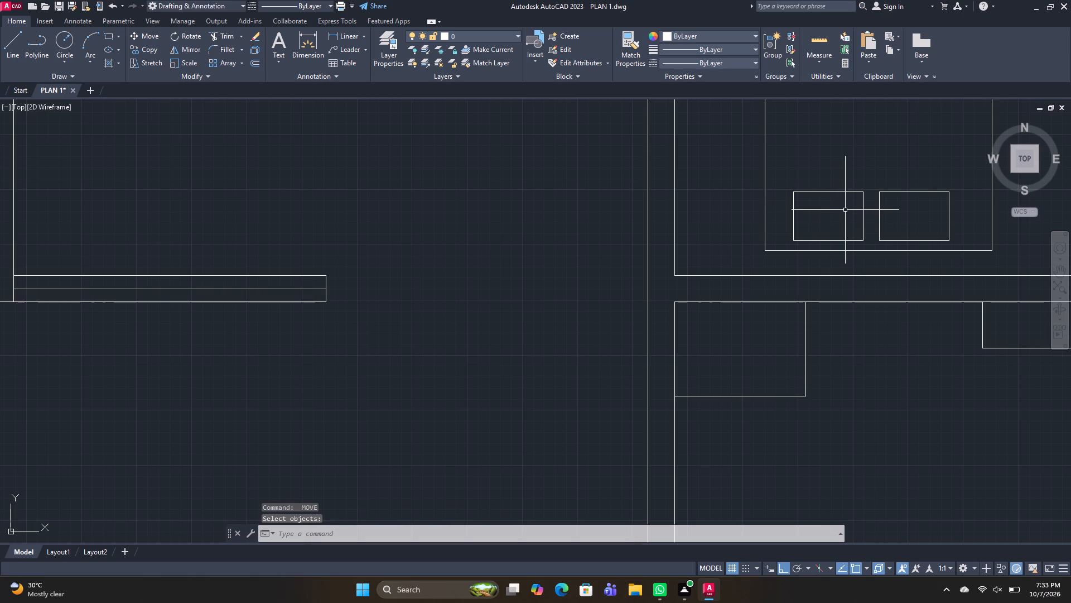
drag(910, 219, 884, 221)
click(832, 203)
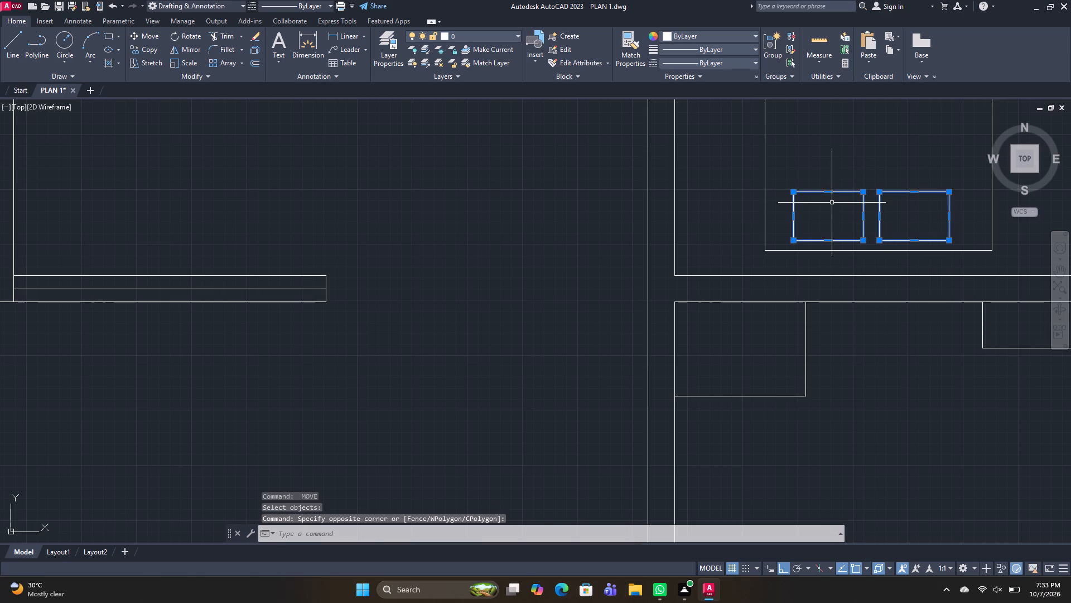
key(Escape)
Copy the left pillow rectangle about 1'-8" to the left, across the bed's left edge, as a side table.
text(CO)
key(space)
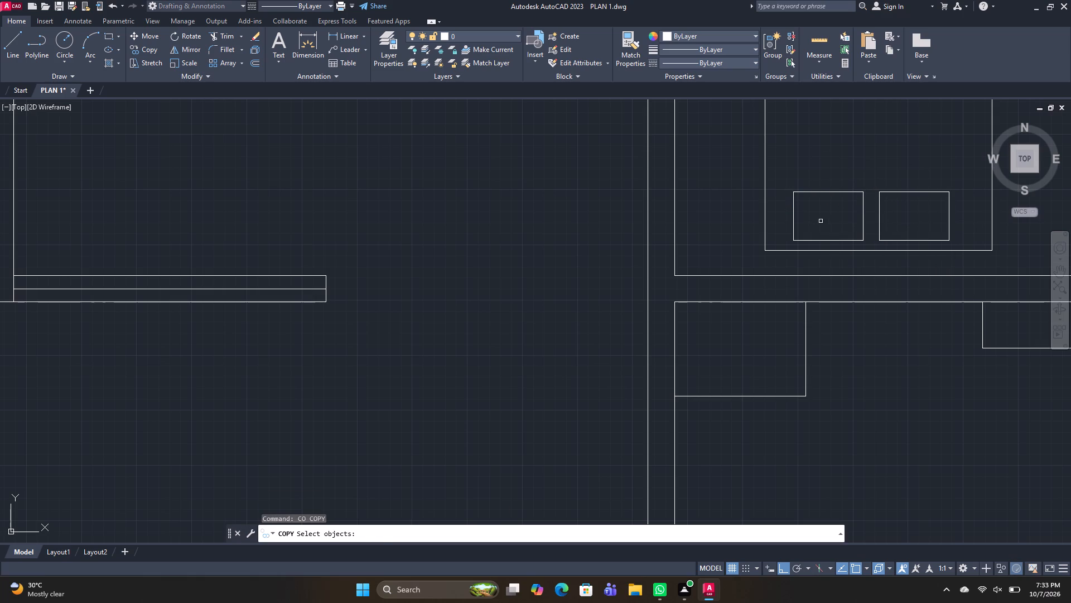
click(814, 221)
click(790, 209)
key(space)
click(827, 213)
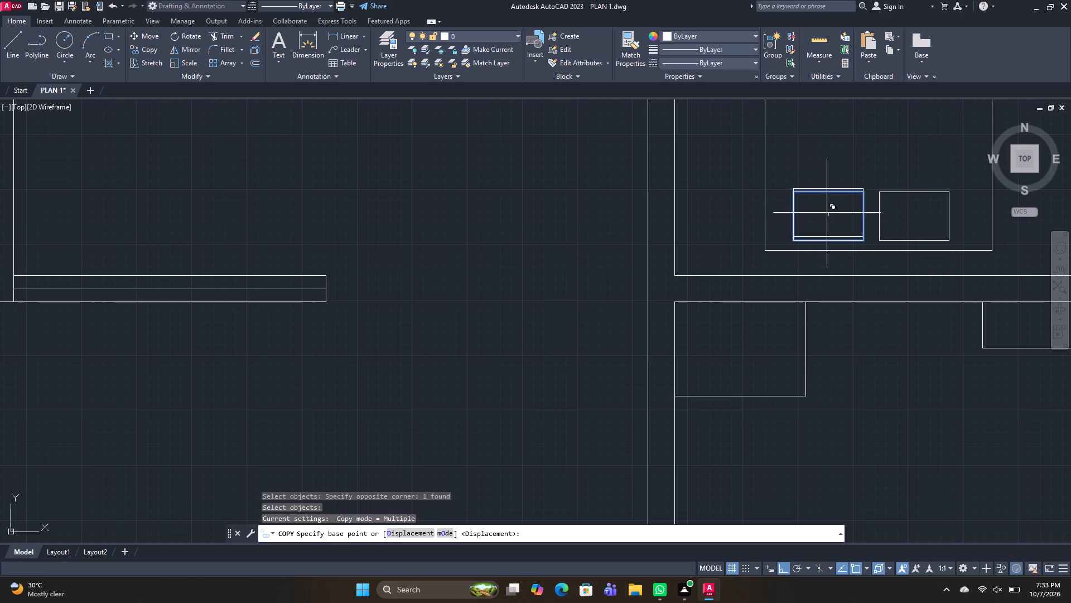
click(740, 212)
key(space)
Copy the right pillow rectangle about 2'-0" to the right, across the bed's right edge, as the second side table.
click(884, 222)
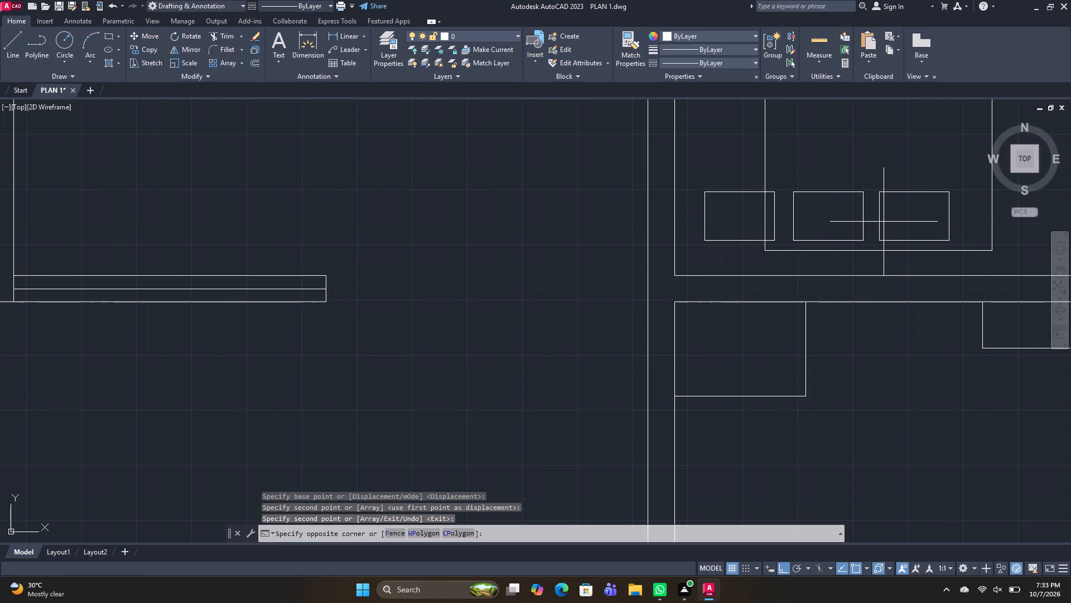
click(880, 217)
key(c)
text(O)
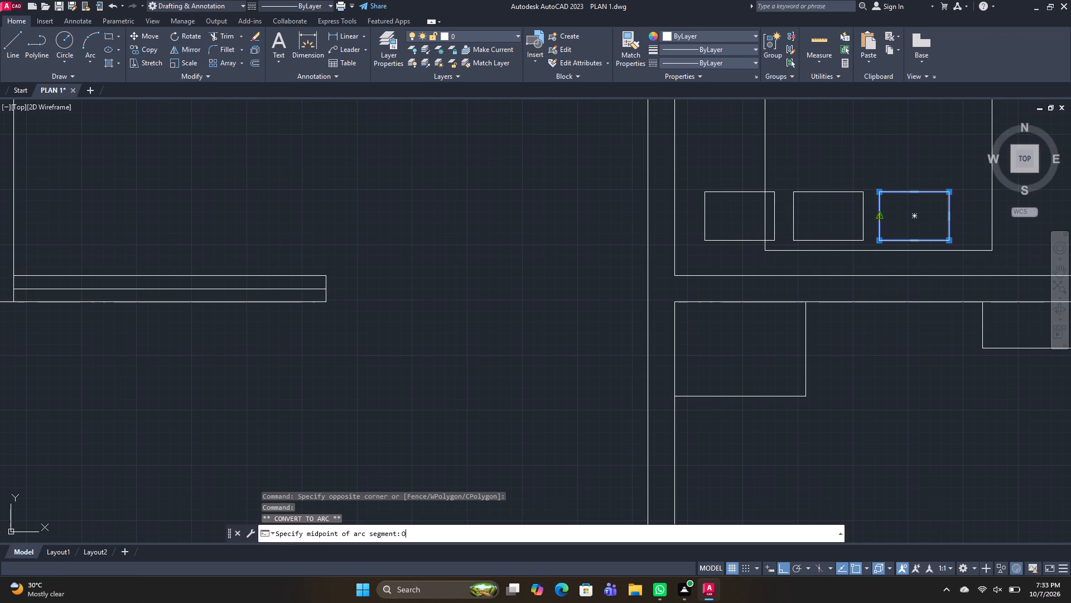
key(space)
key(1)
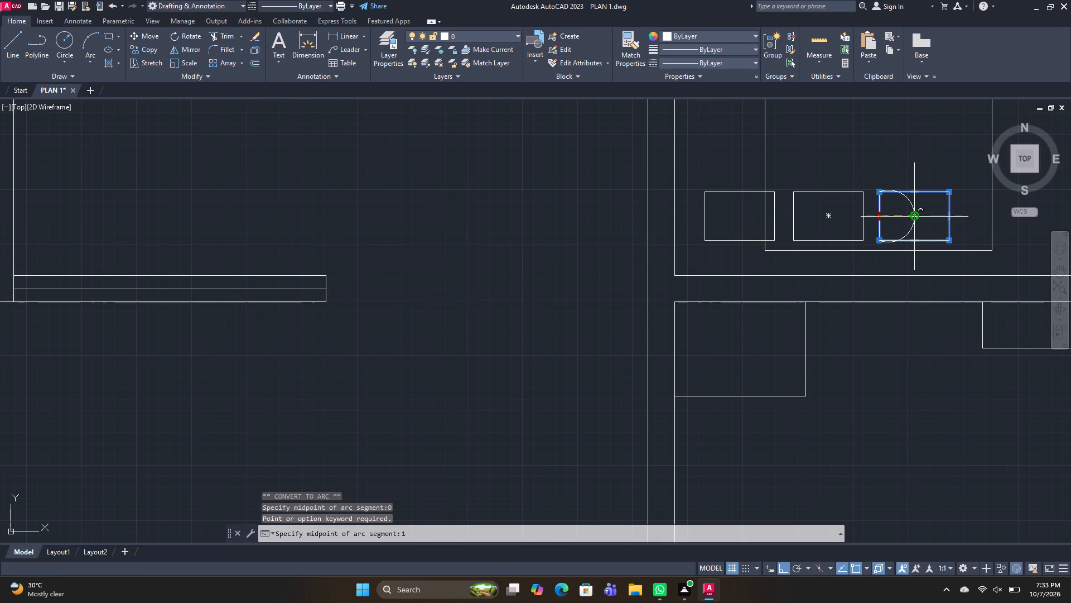
key(Escape)
key(c)
key(o)
key(space)
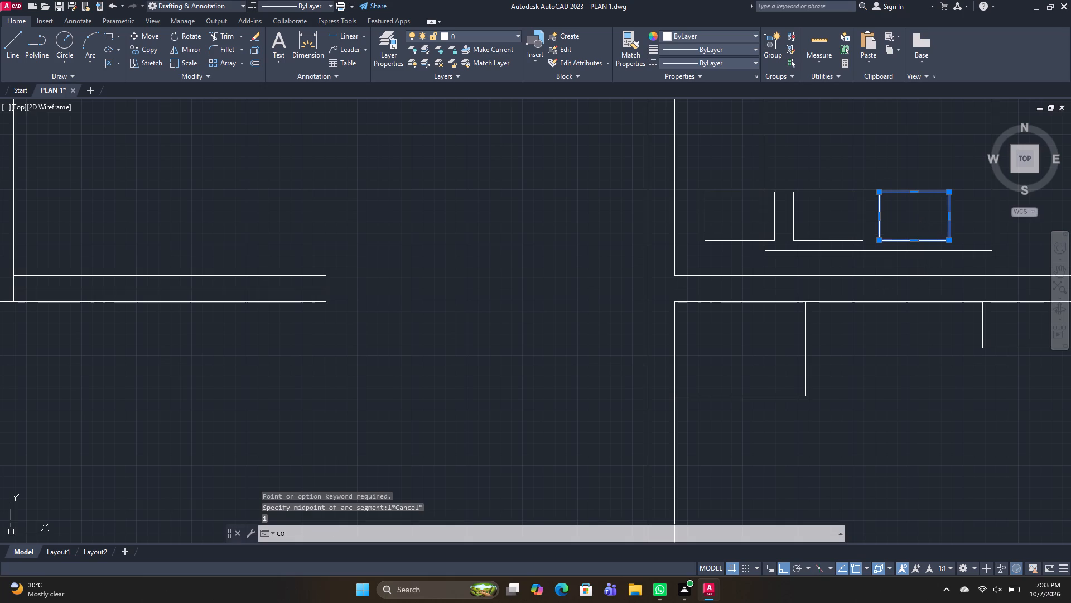
click(912, 214)
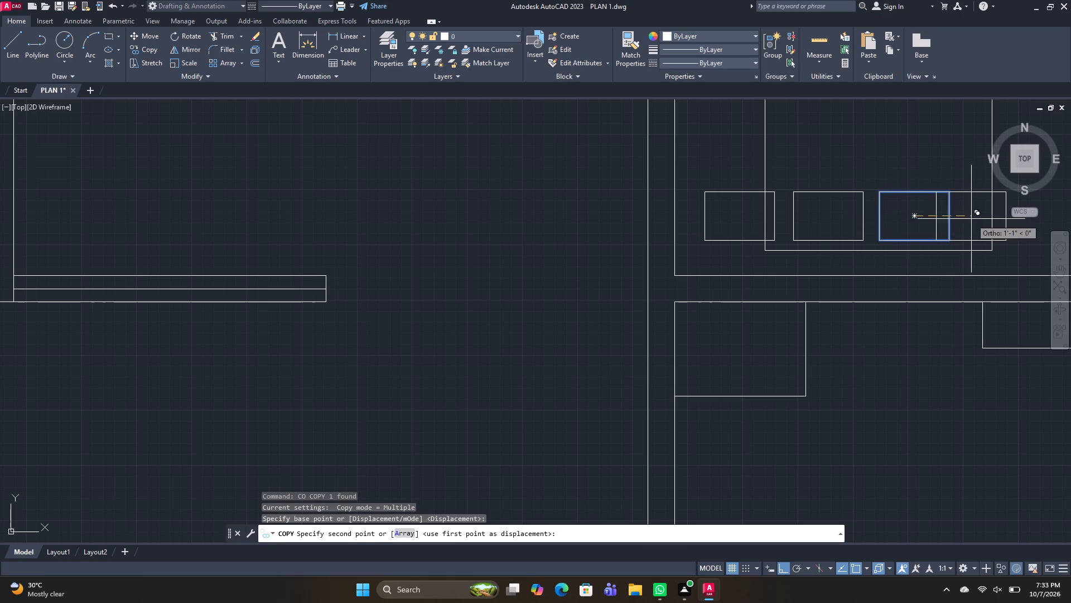
click(1018, 228)
key(space)
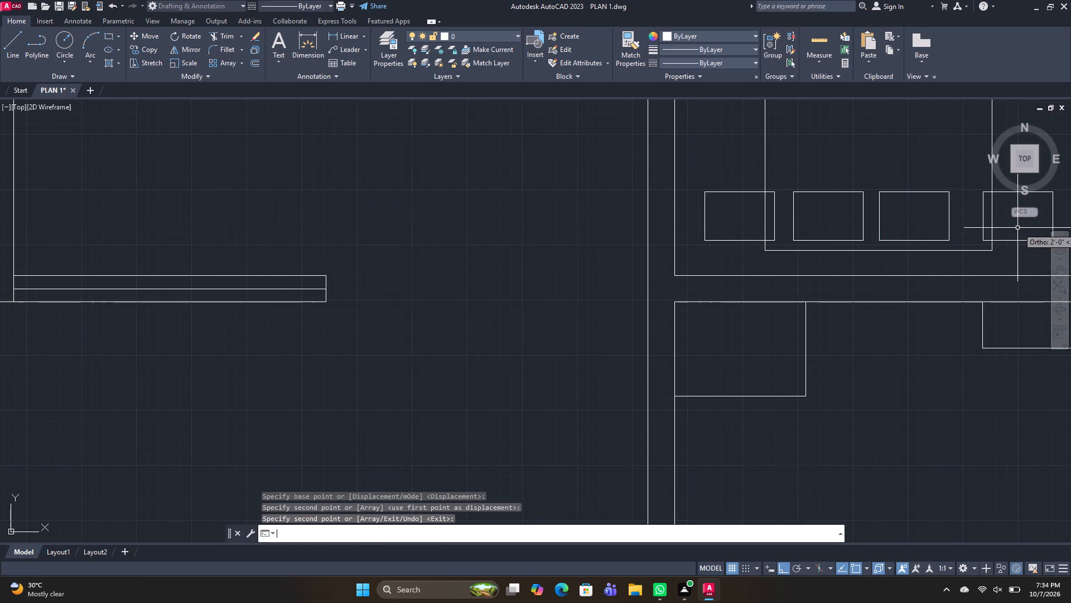
Trim the part of the left side table that overlaps the bed, back to the bed's left edge.
scroll(891, 256, down, 1)
key(t)
text(R)
key(space)
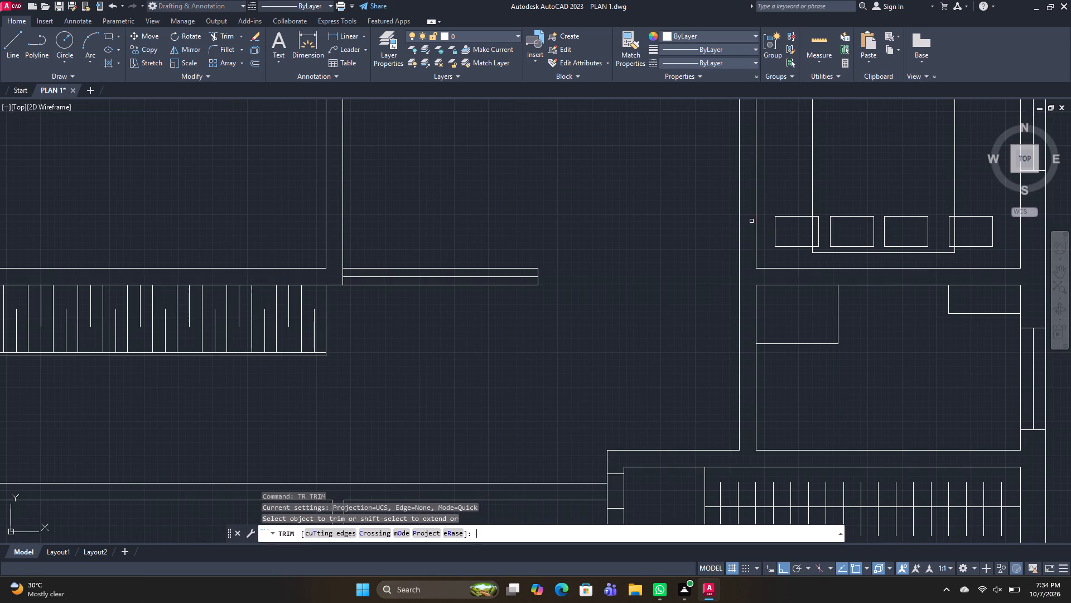
scroll(751, 219, up, 2)
click(917, 252)
click(928, 255)
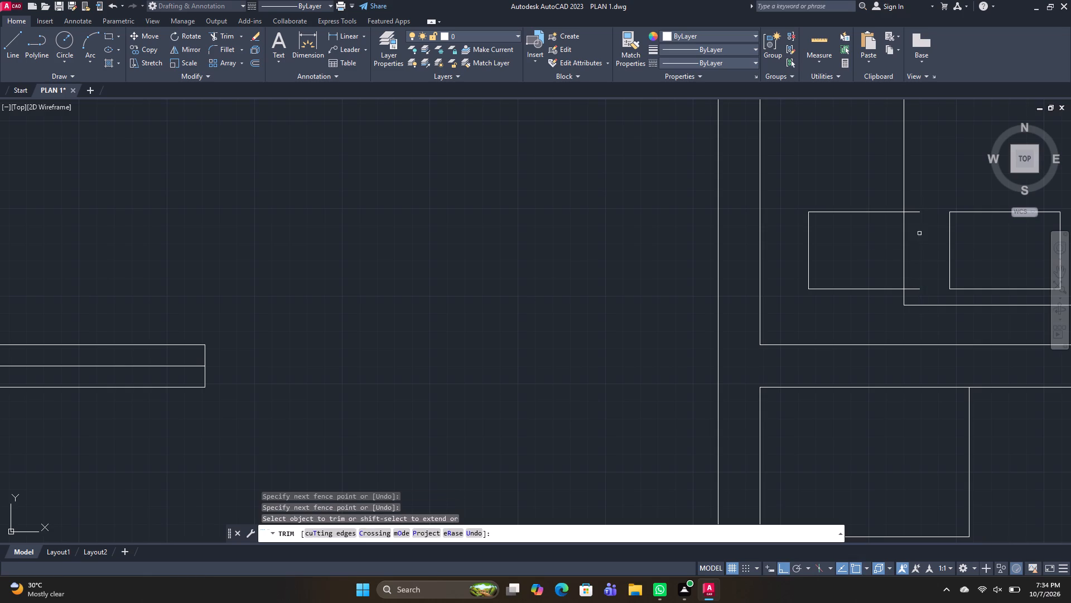
click(911, 209)
click(914, 294)
Trim the part of the right side table that overlaps the bed, back to the bed's right edge.
middle_drag(915, 281, 737, 275)
middle_drag(976, 272, 797, 271)
drag(906, 240, 901, 241)
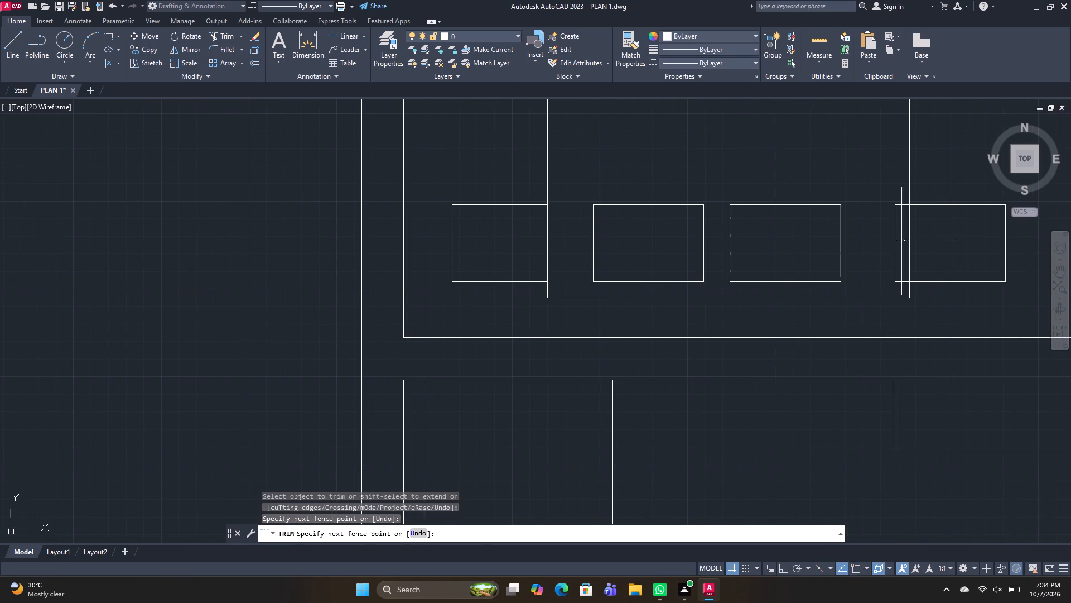
drag(901, 241, 887, 242)
drag(899, 200, 899, 206)
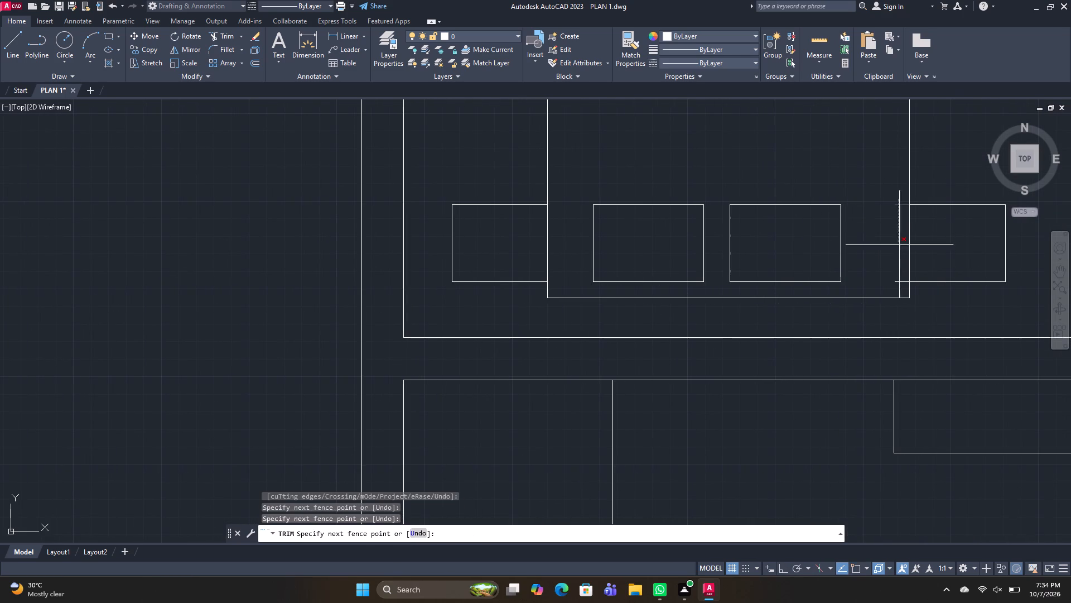
click(904, 291)
key(space)
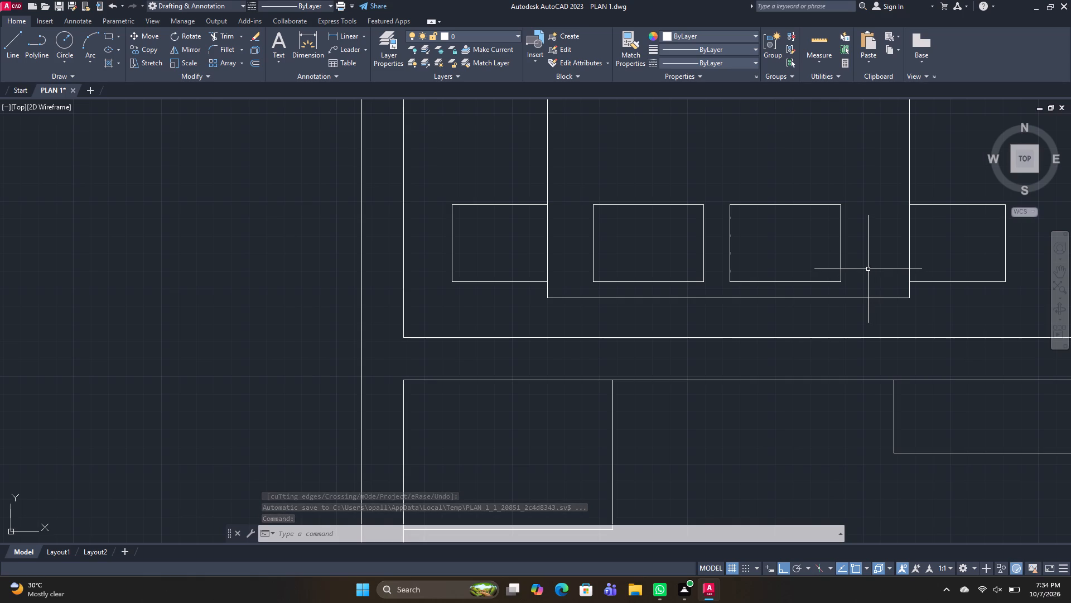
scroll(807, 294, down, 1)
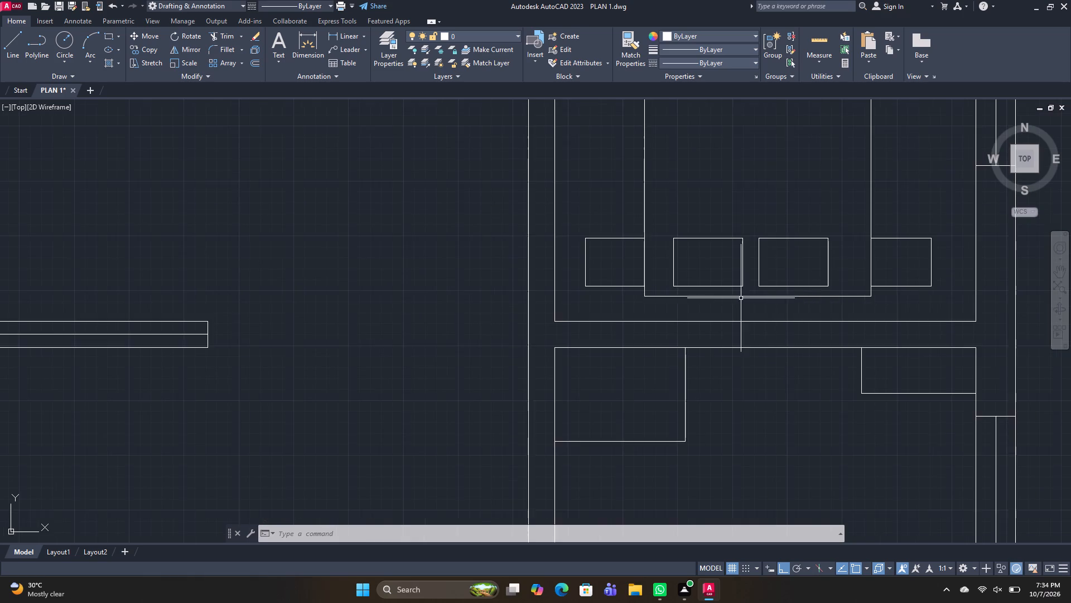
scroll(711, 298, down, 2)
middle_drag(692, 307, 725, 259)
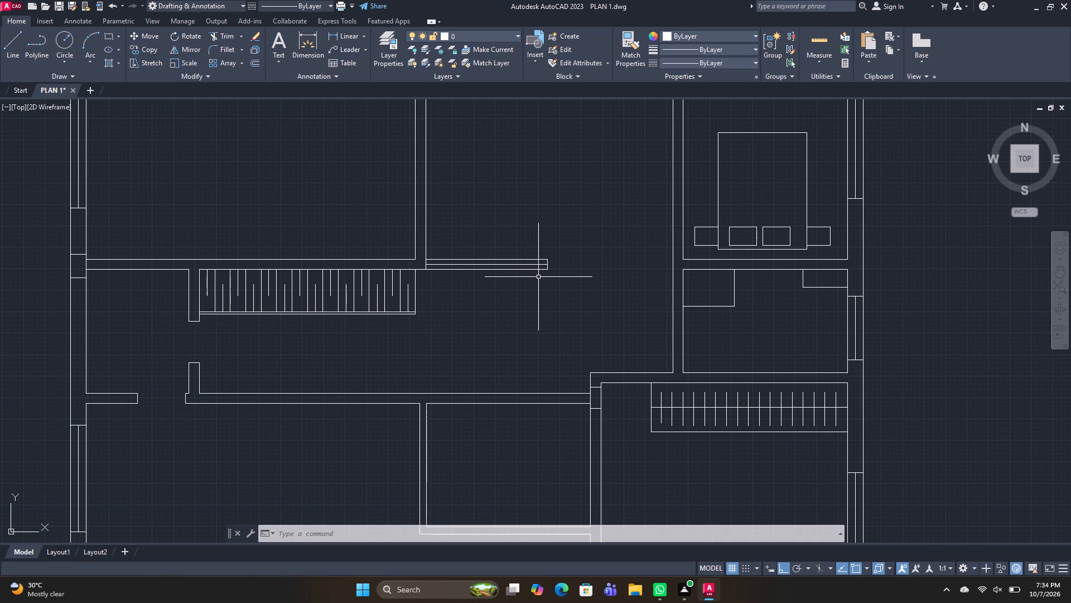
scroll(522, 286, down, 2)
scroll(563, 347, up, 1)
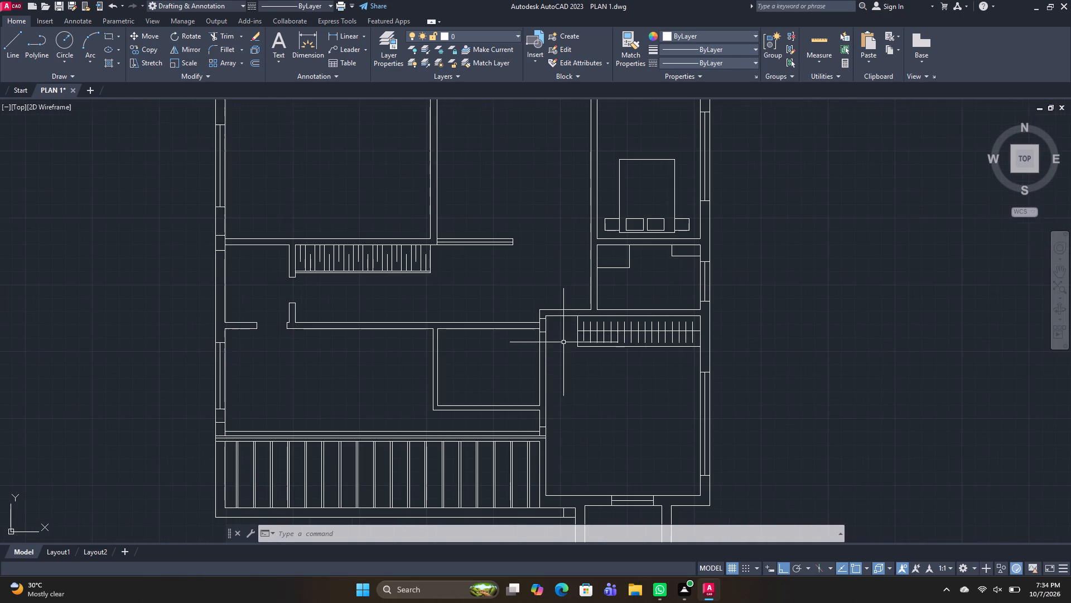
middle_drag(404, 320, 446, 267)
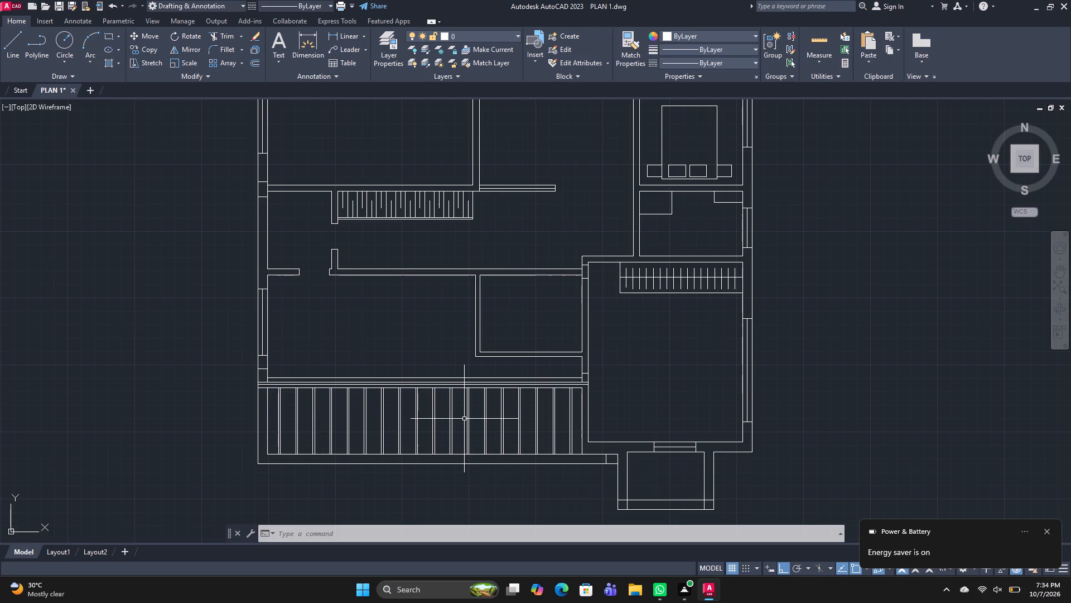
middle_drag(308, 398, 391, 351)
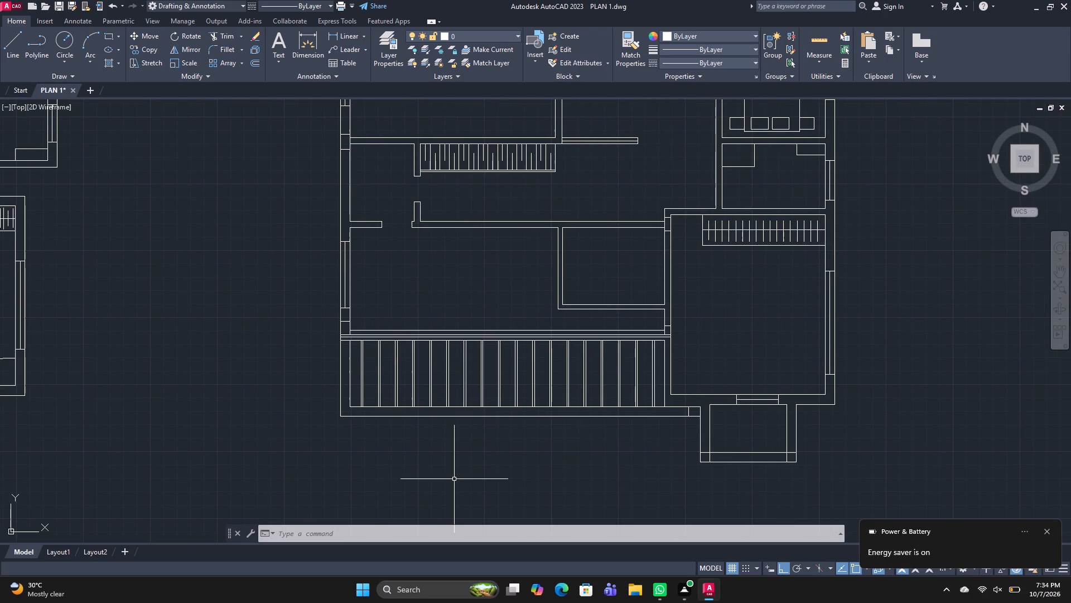
Save the PLAN 1 drawing.
key(ctrl+s)
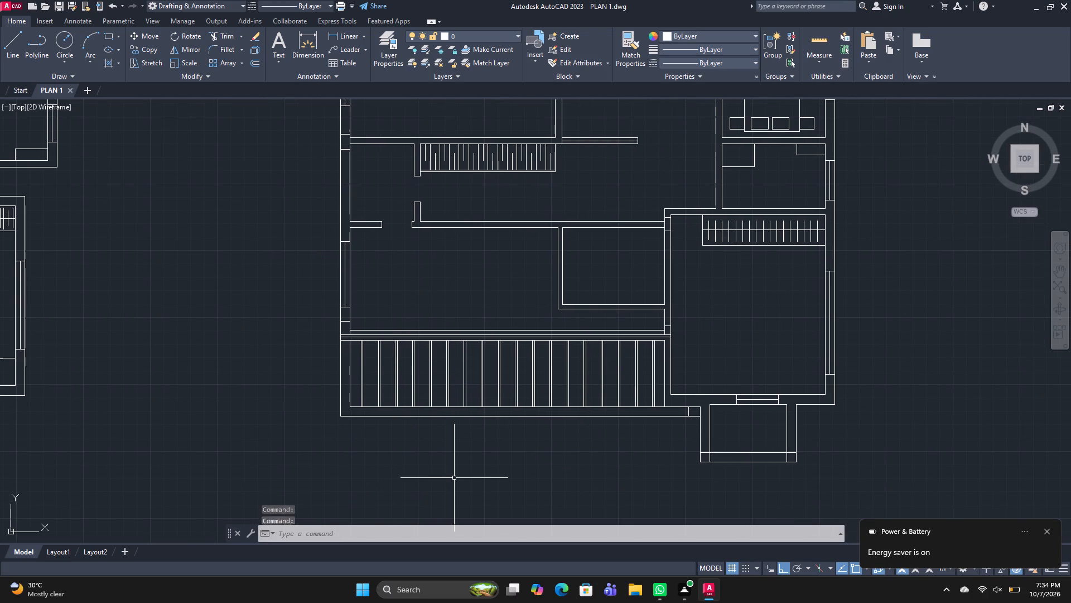
scroll(393, 443, down, 1)
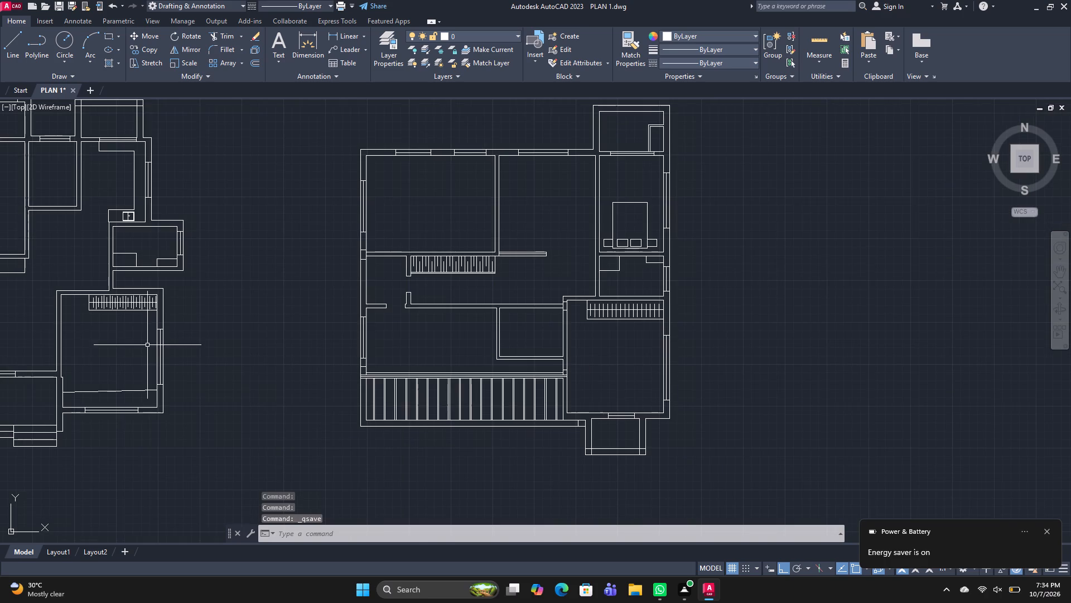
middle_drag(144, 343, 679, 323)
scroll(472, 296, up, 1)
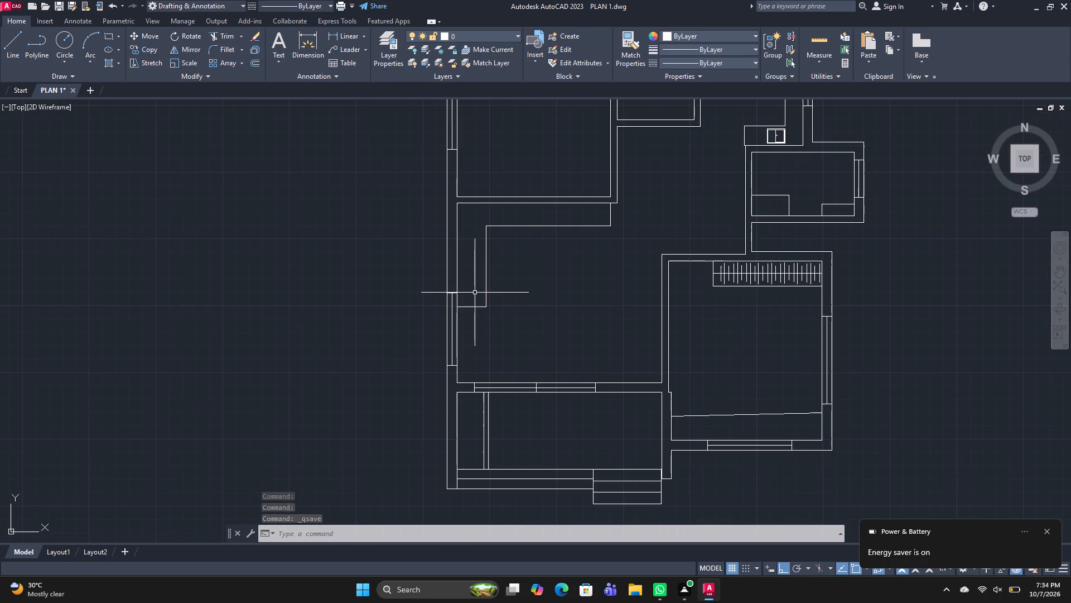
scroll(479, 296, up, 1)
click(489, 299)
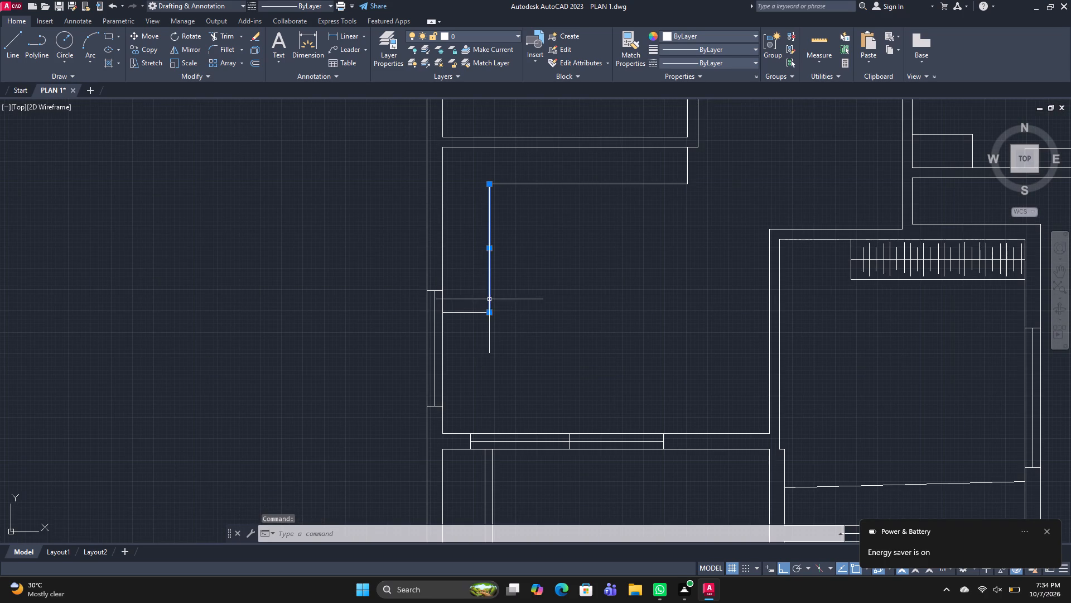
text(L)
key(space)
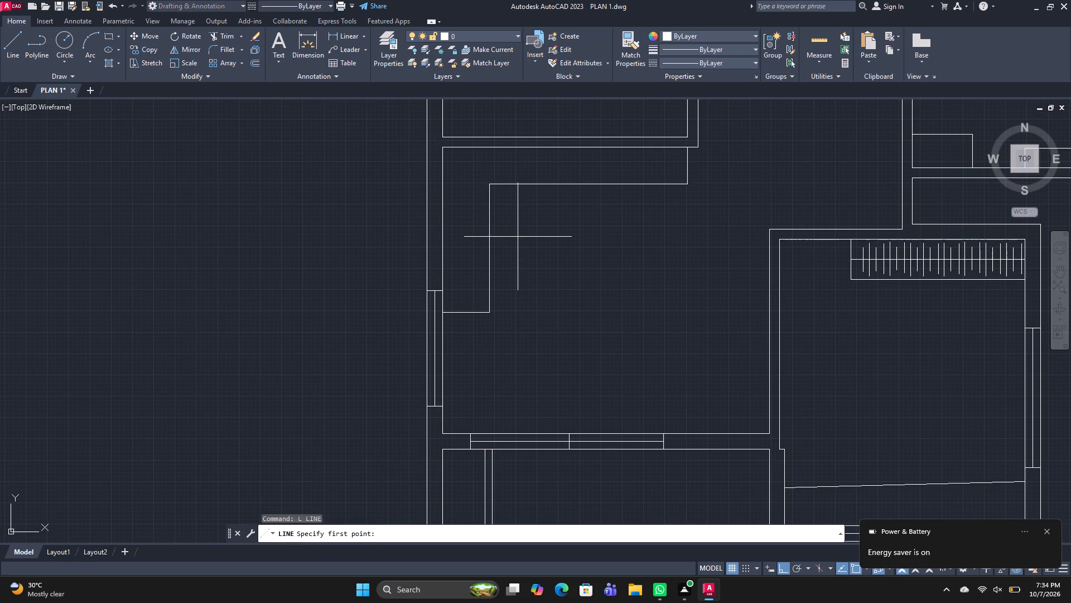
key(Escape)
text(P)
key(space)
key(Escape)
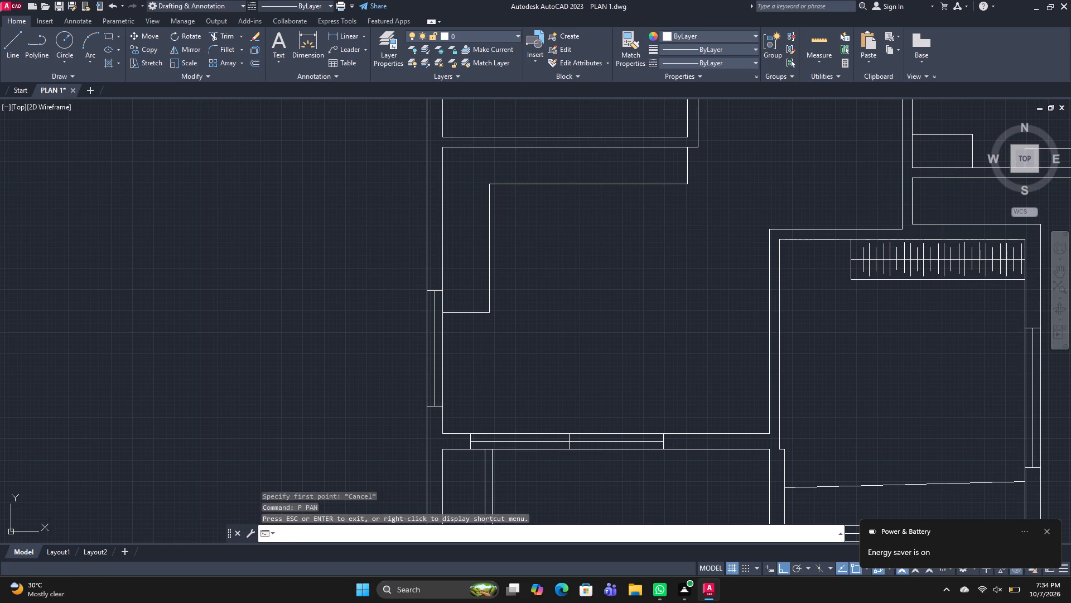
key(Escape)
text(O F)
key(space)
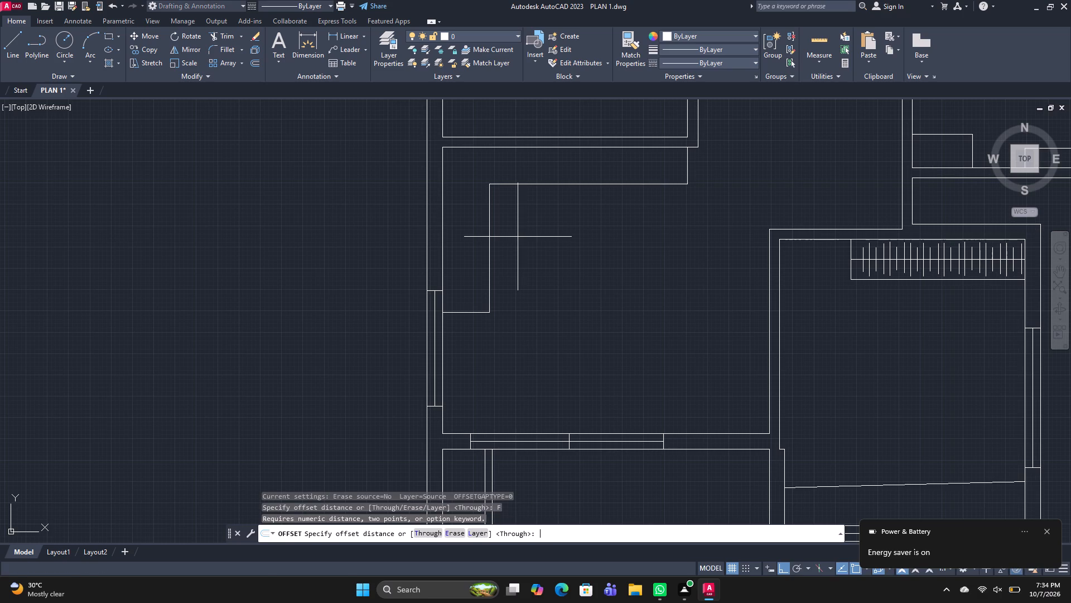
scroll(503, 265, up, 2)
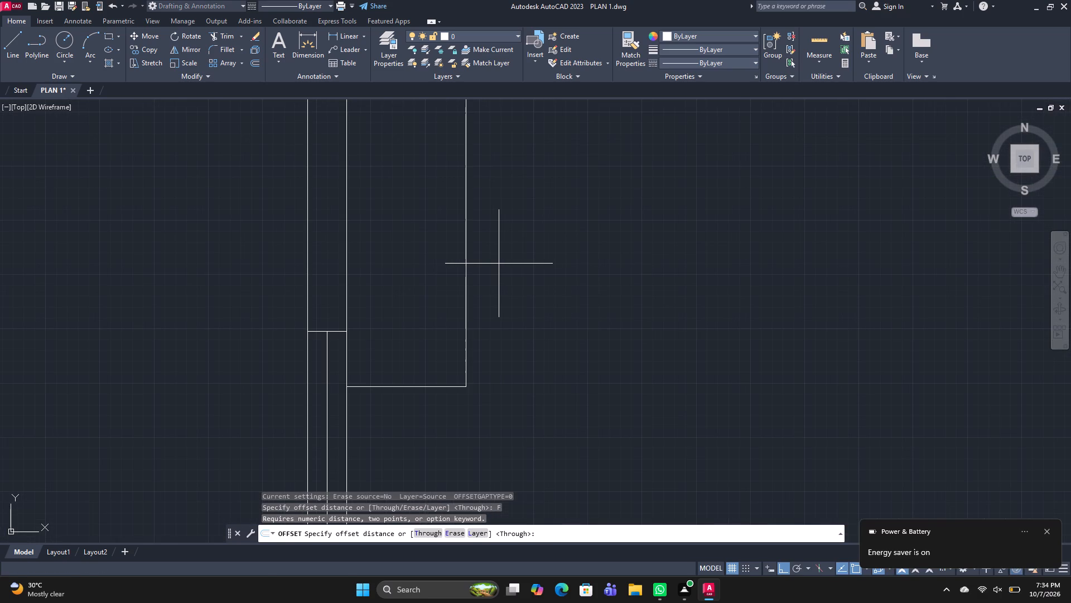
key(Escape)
Offset the vertical inner edge of the first plan's L-shaped unit slightly into the room, using the Through option.
text(O)
key(space)
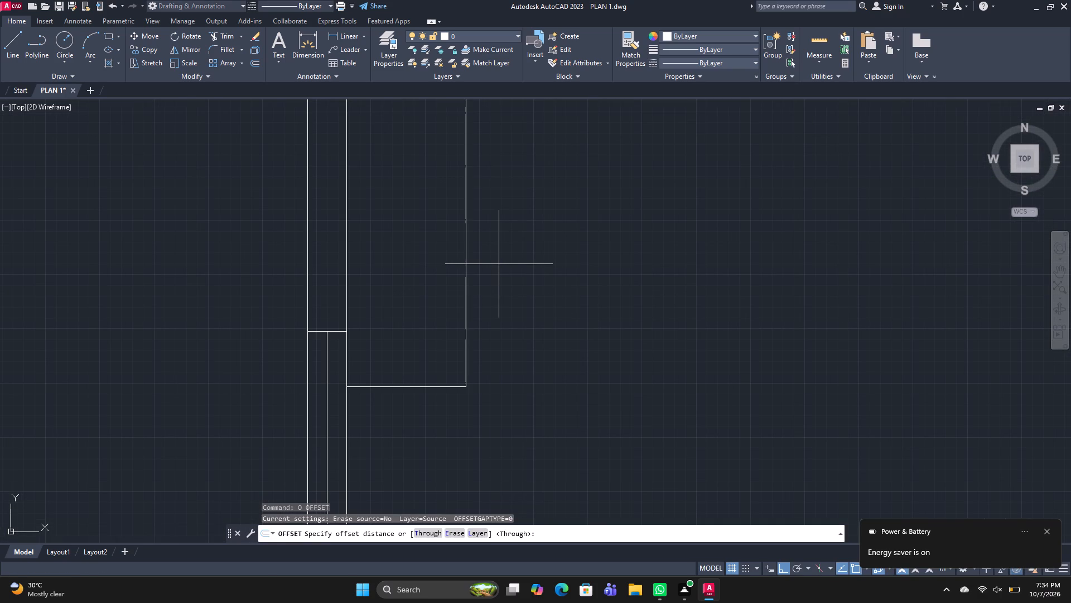
key(f)
key(BackSpace)
text(T)
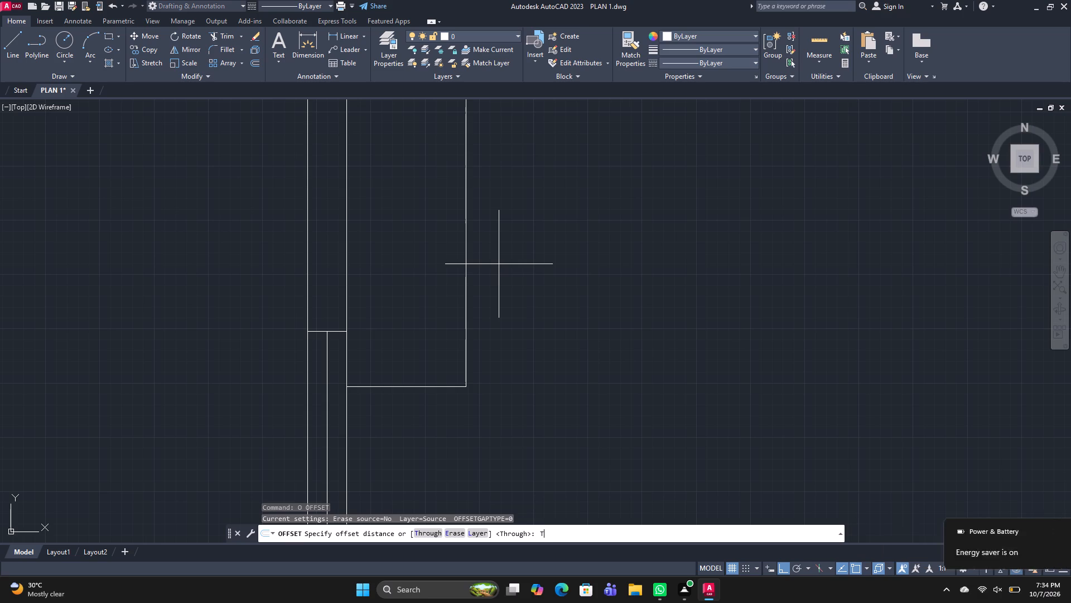
key(space)
click(465, 216)
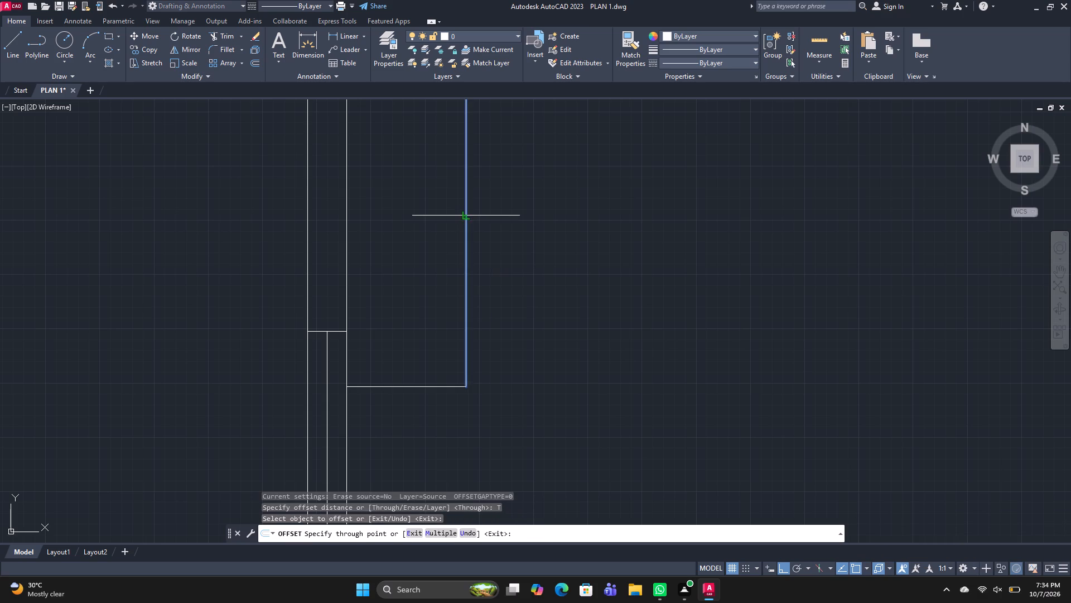
click(474, 221)
middle_drag(563, 248, 527, 367)
middle_drag(508, 417, 506, 437)
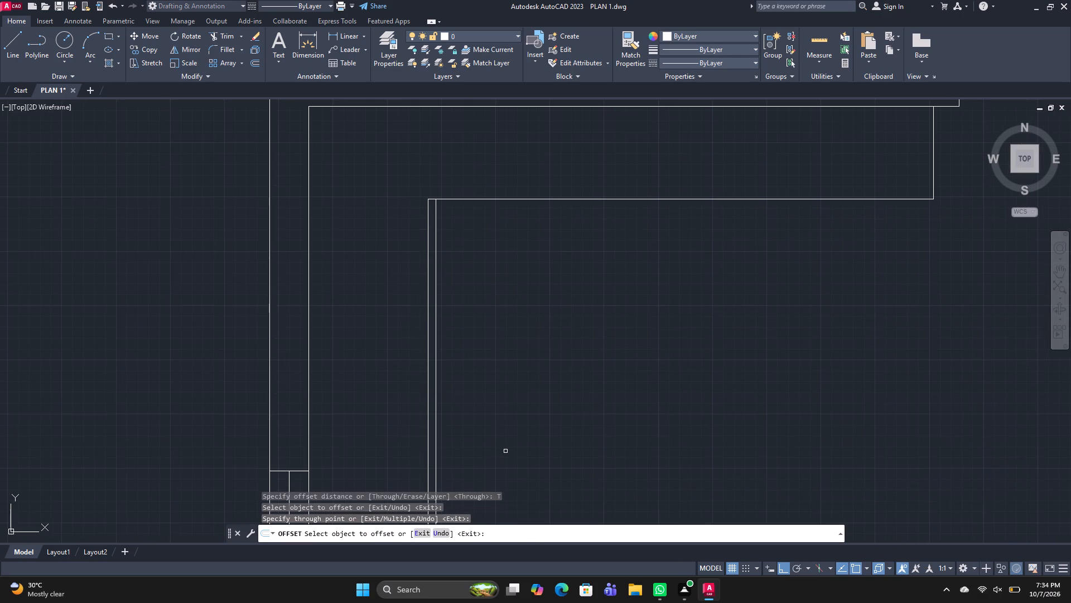
key(space)
Offset the L-shaped unit's horizontal inner edge into the room by the spacing picked between the two vertical edge lines.
key(space)
scroll(437, 203, up, 1)
click(435, 199)
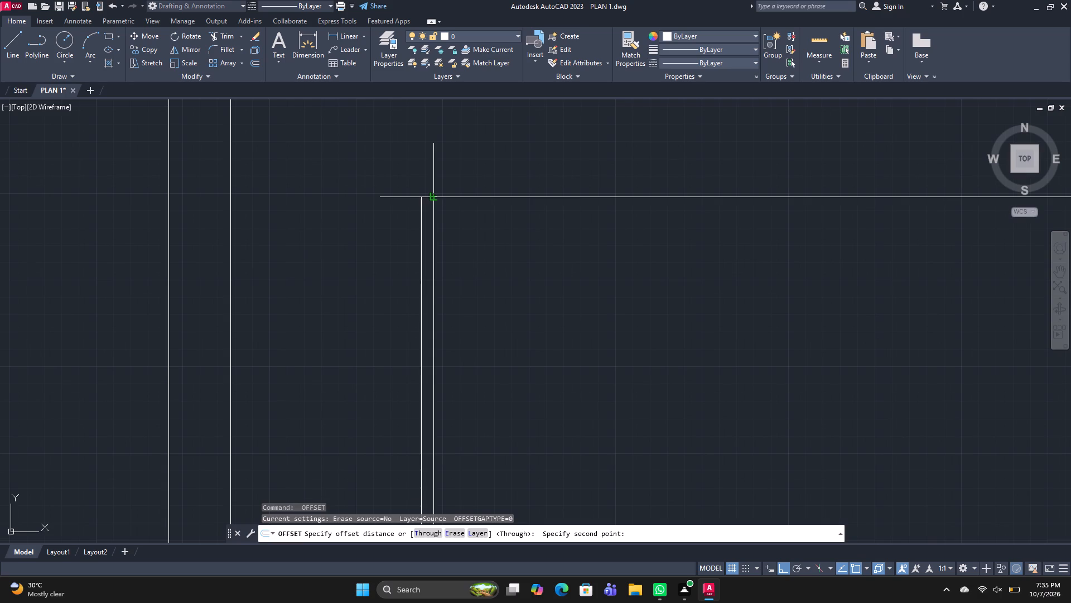
click(423, 197)
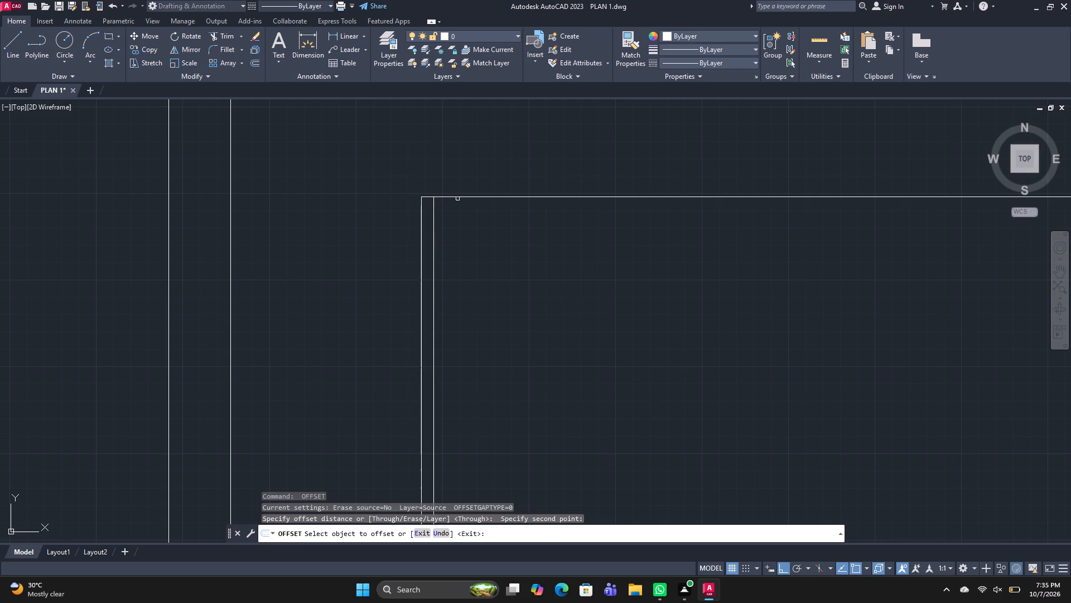
click(459, 197)
click(454, 232)
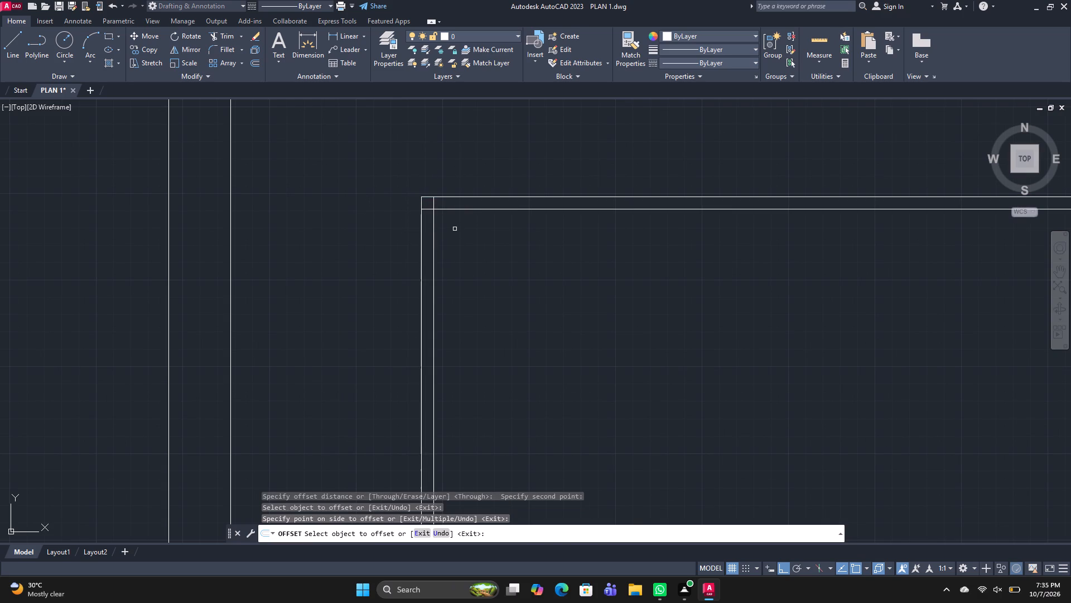
key(Escape)
Trim the overlapping ends of the two offset lines so they meet in a clean corner.
text(TR)
key(space)
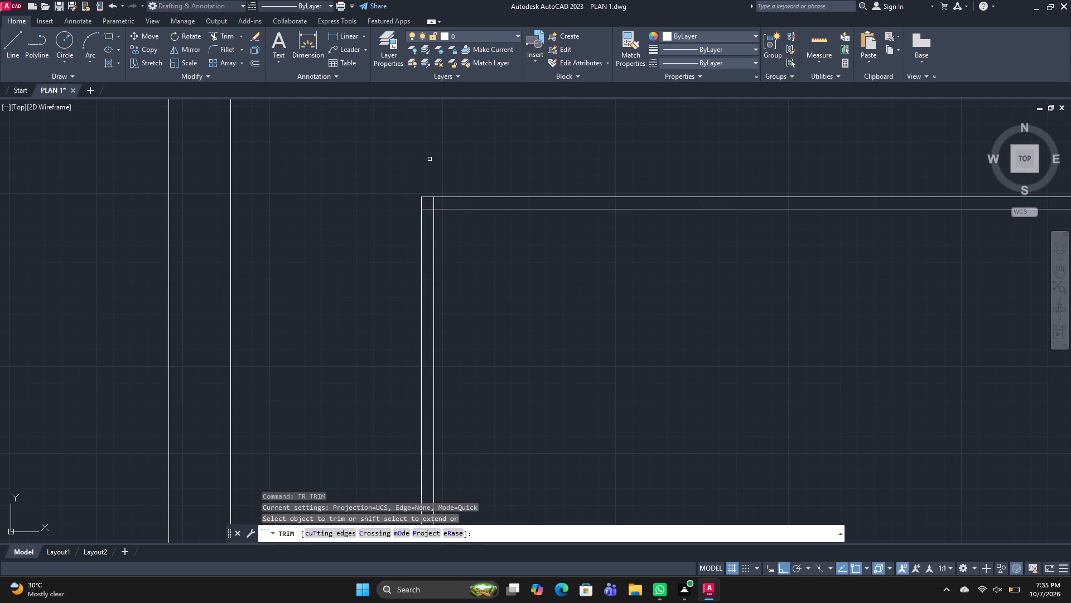
scroll(413, 227, up, 1)
click(433, 200)
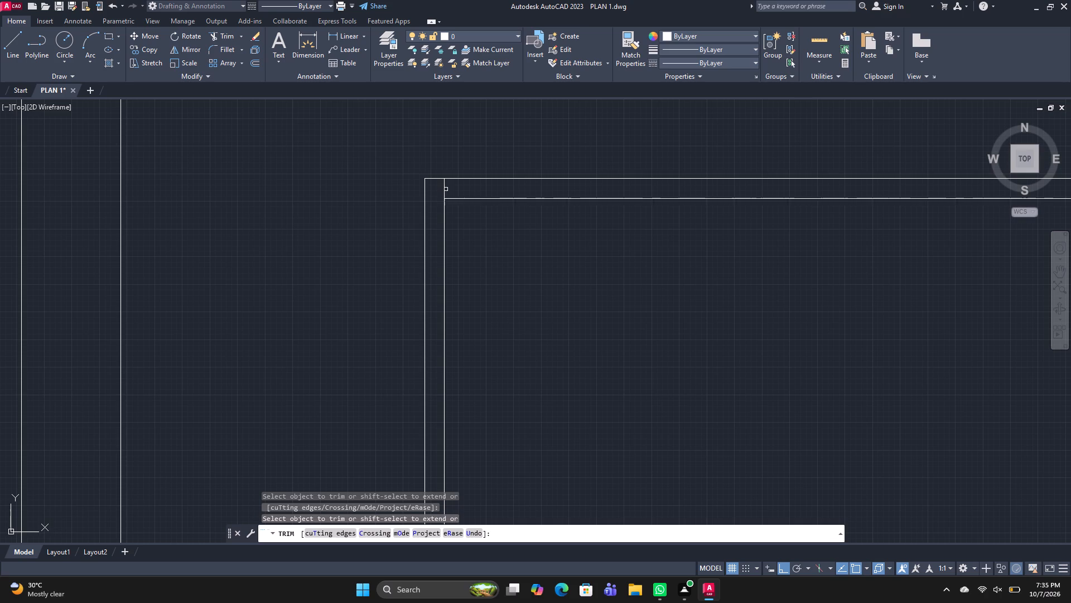
click(443, 192)
key(space)
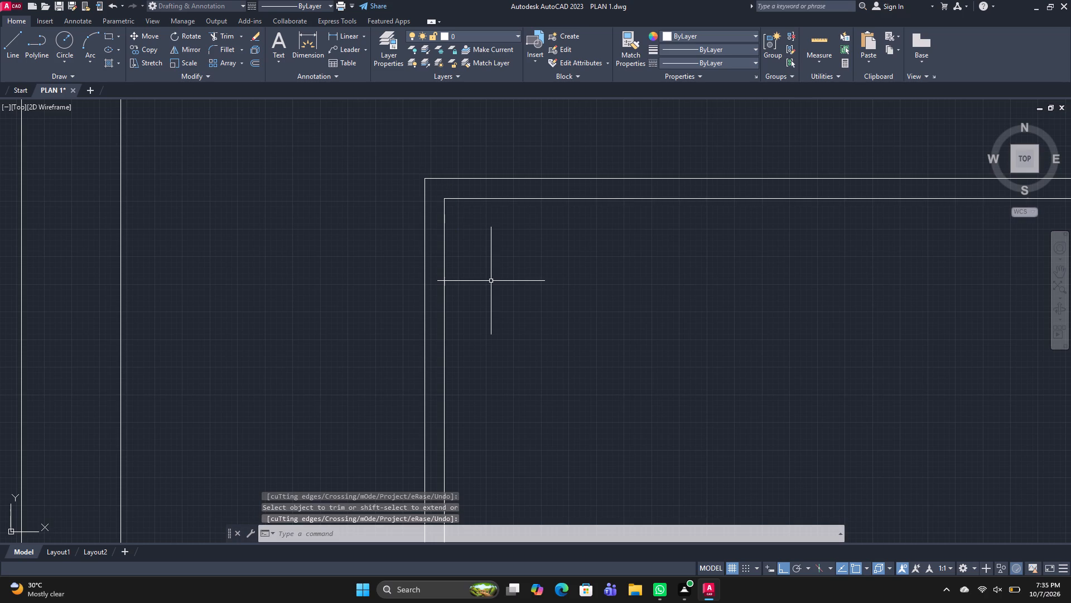
Save the PLAN 1 drawing.
key(ctrl+s)
Draw centre lines along both legs of the L-shaped unit, from each end's midpoint to the opposite wall.
scroll(491, 279, down, 4)
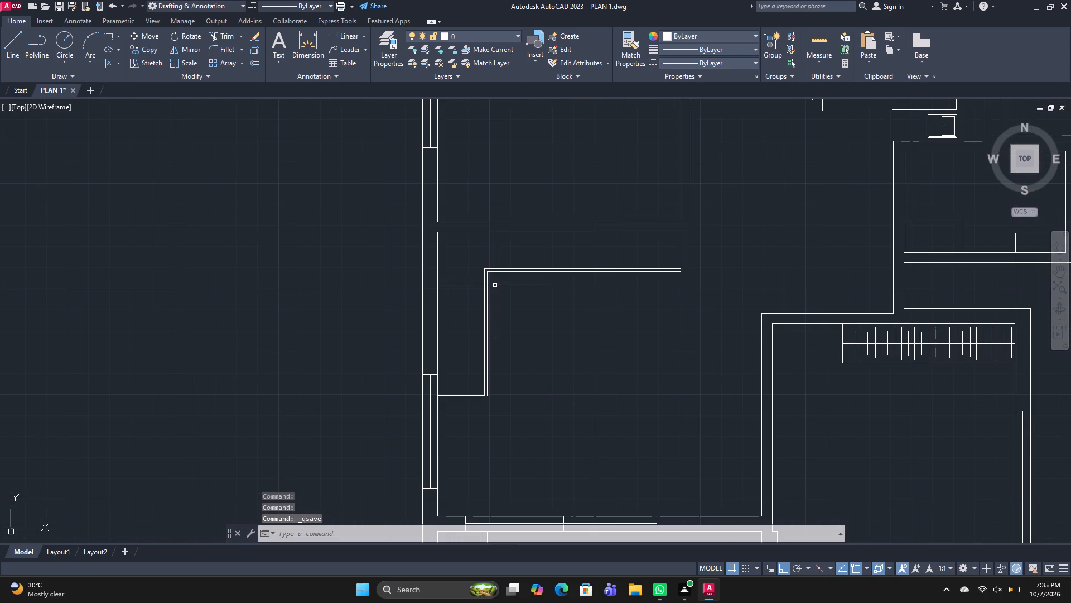
text(L)
key(space)
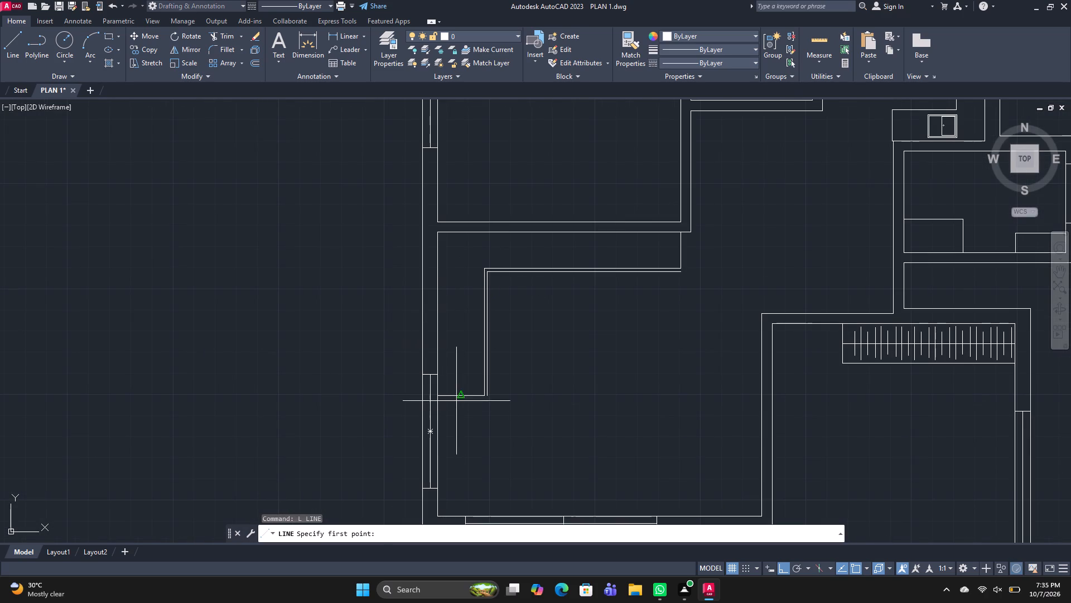
drag(459, 394, 459, 389)
click(462, 231)
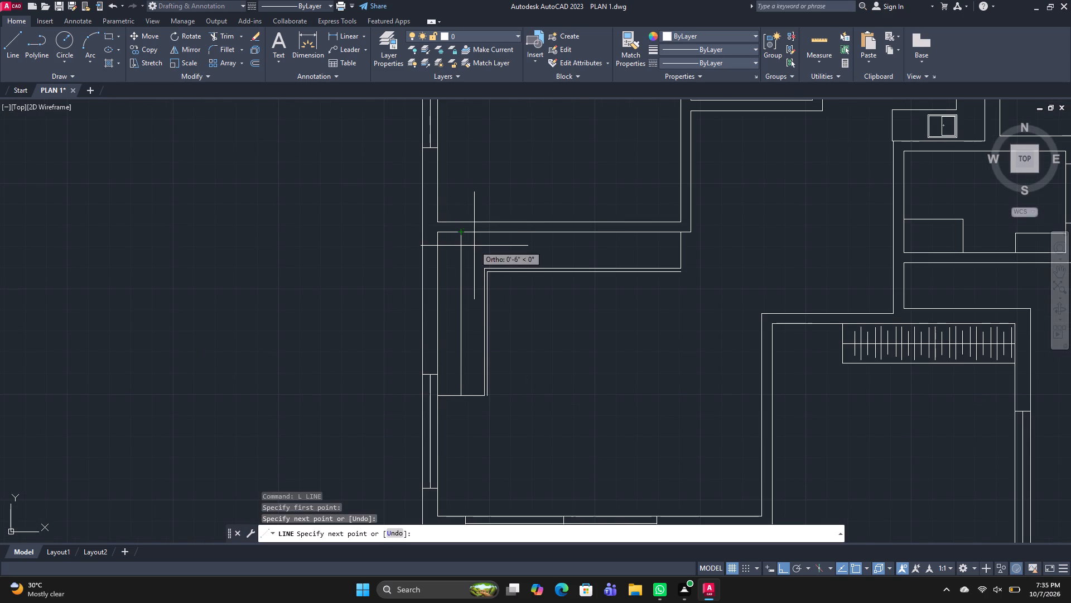
key(space)
key(space)
drag(681, 248, 675, 250)
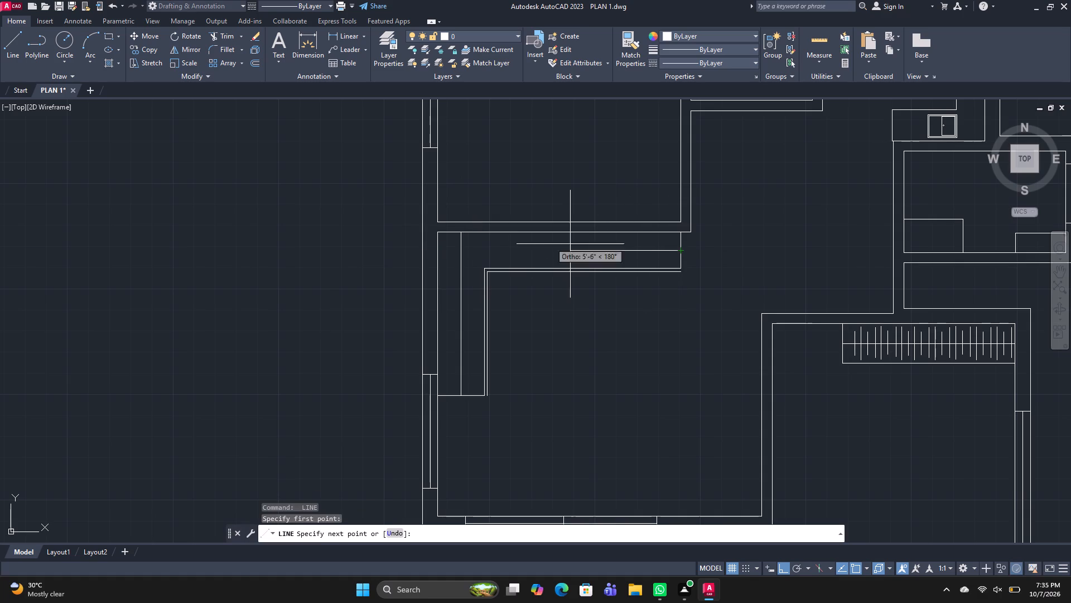
click(438, 248)
key(space)
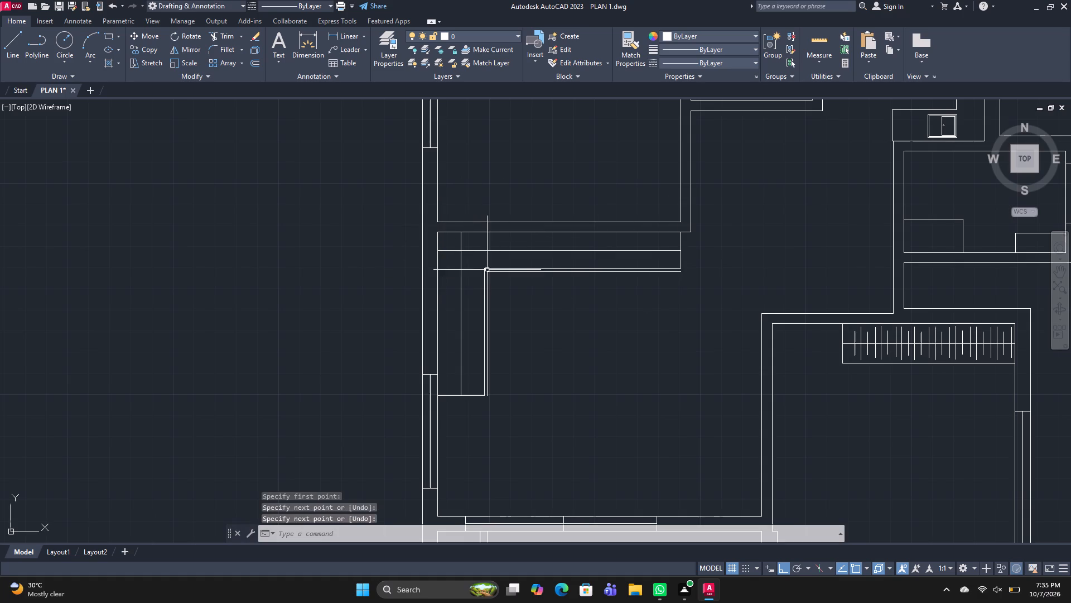
Draw two lines from the L-shaped unit's original inner corner, one to the left wall and one to the upper wall.
scroll(487, 276, up, 2)
key(space)
click(475, 259)
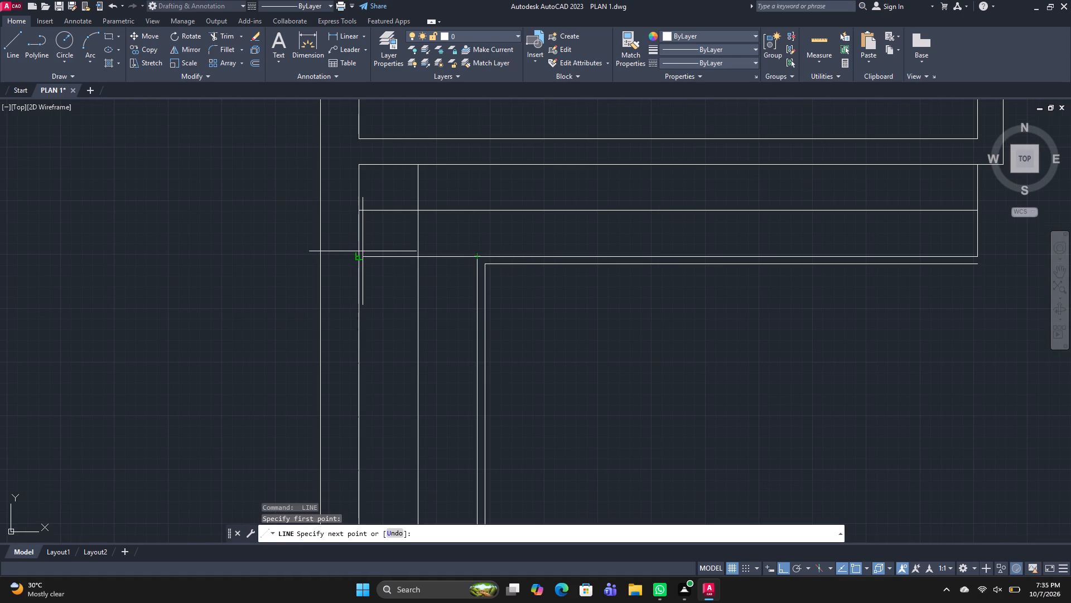
click(360, 251)
key(space)
key(space)
click(478, 256)
click(476, 162)
key(space)
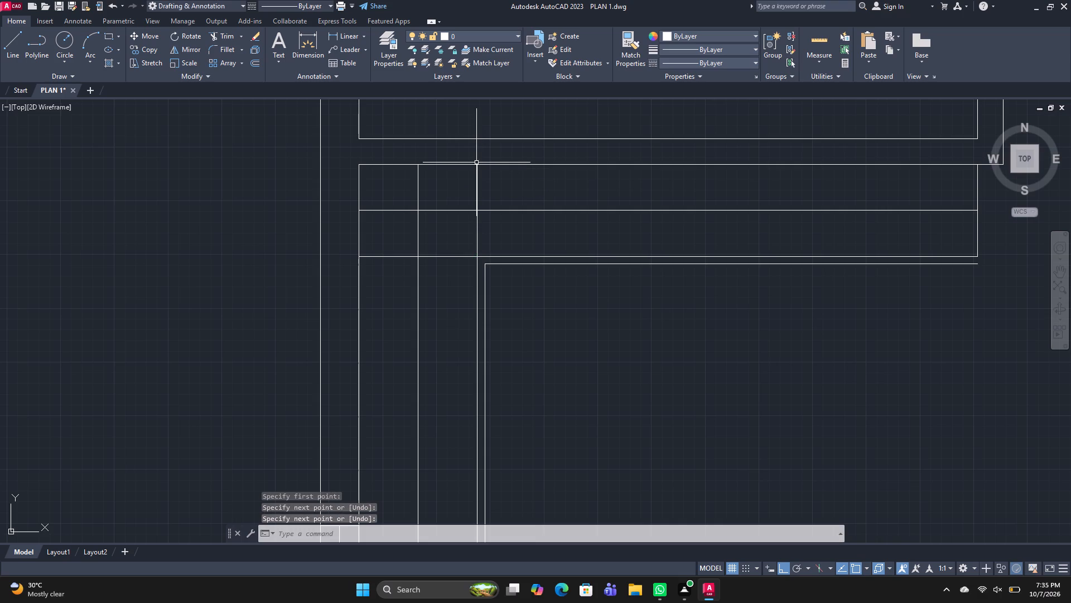
Trim both centre lines beyond their crossing in the corner of the L-shaped unit.
text(TR)
key(space)
drag(443, 184, 396, 219)
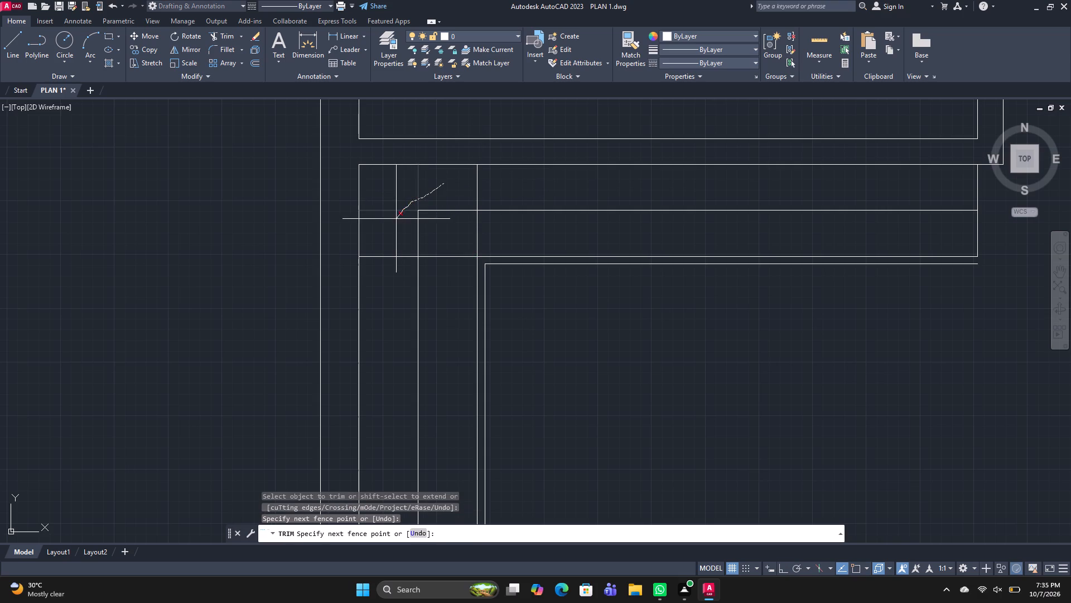
drag(396, 219, 395, 218)
middle_drag(518, 231, 510, 213)
key(space)
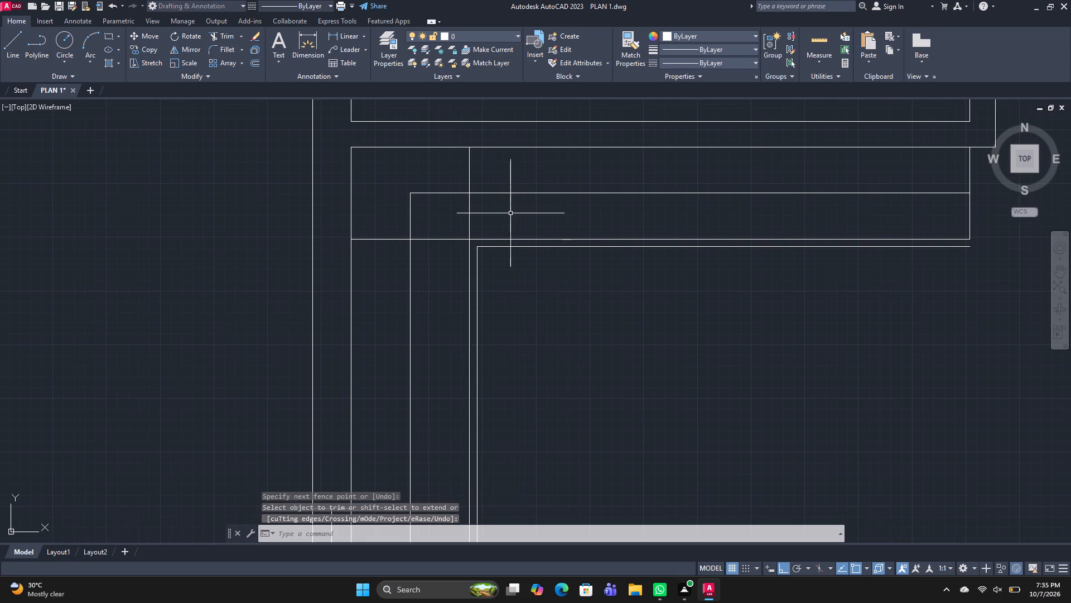
Trim the horizontal centre line back to the corner square's right side and extend the vertical centre line to the upper wall.
key(space)
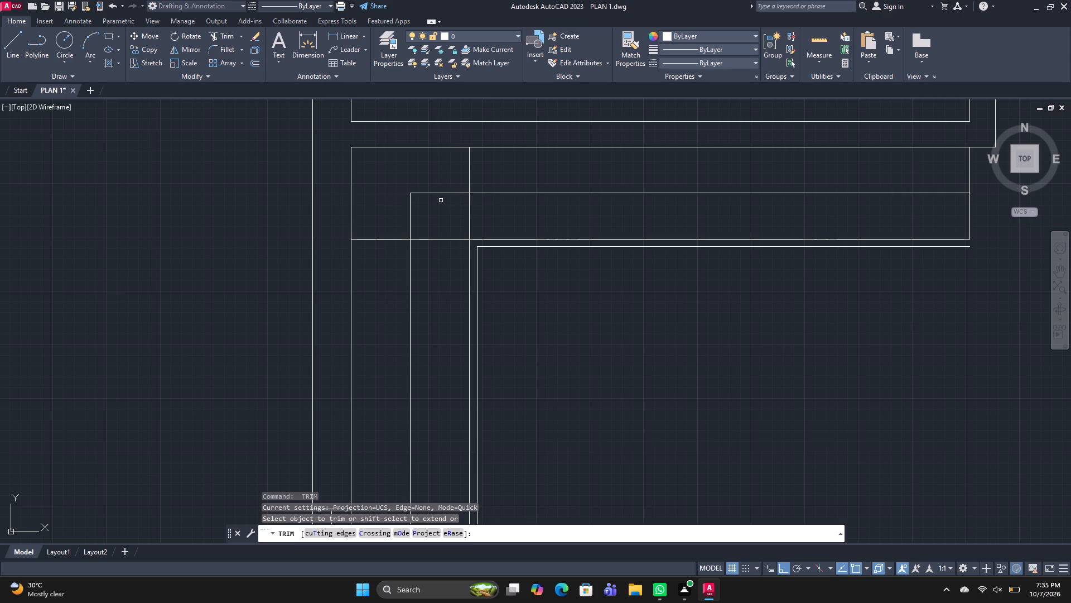
drag(441, 200, 443, 165)
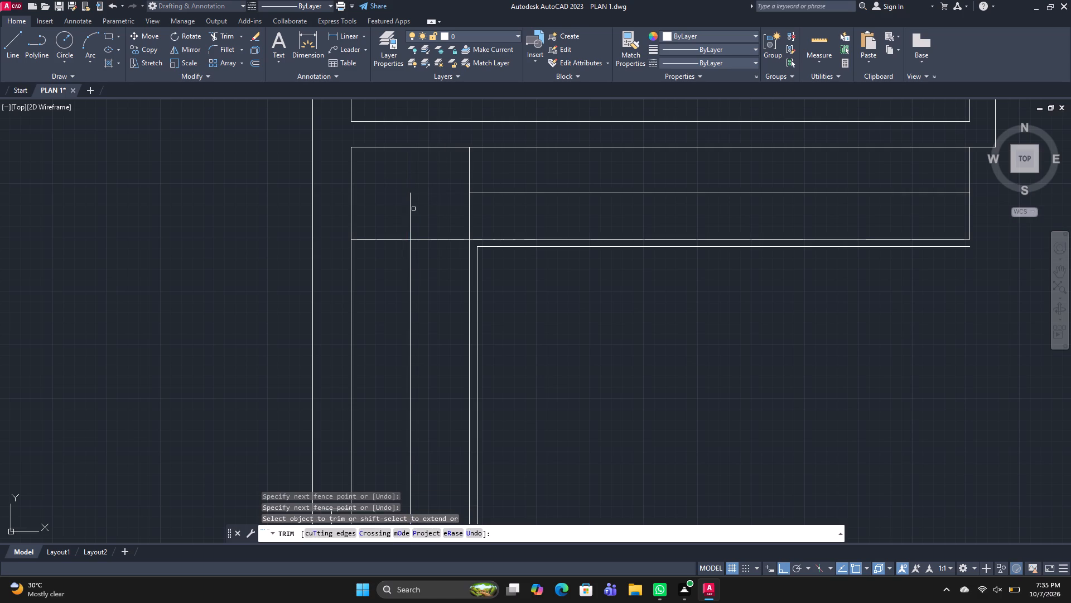
shift+click(407, 210)
shift+click(427, 211)
key(space)
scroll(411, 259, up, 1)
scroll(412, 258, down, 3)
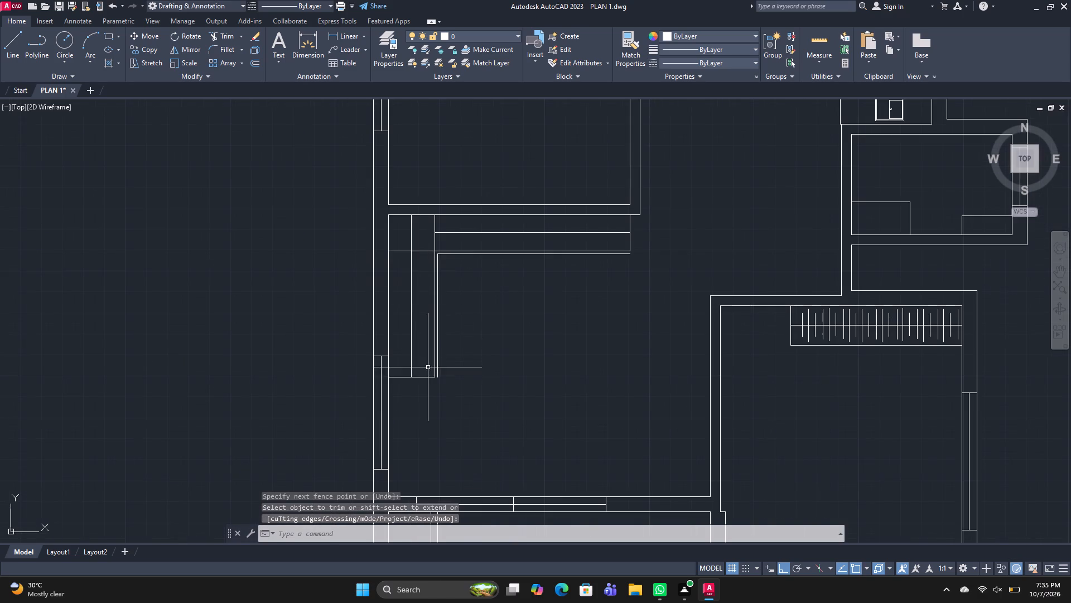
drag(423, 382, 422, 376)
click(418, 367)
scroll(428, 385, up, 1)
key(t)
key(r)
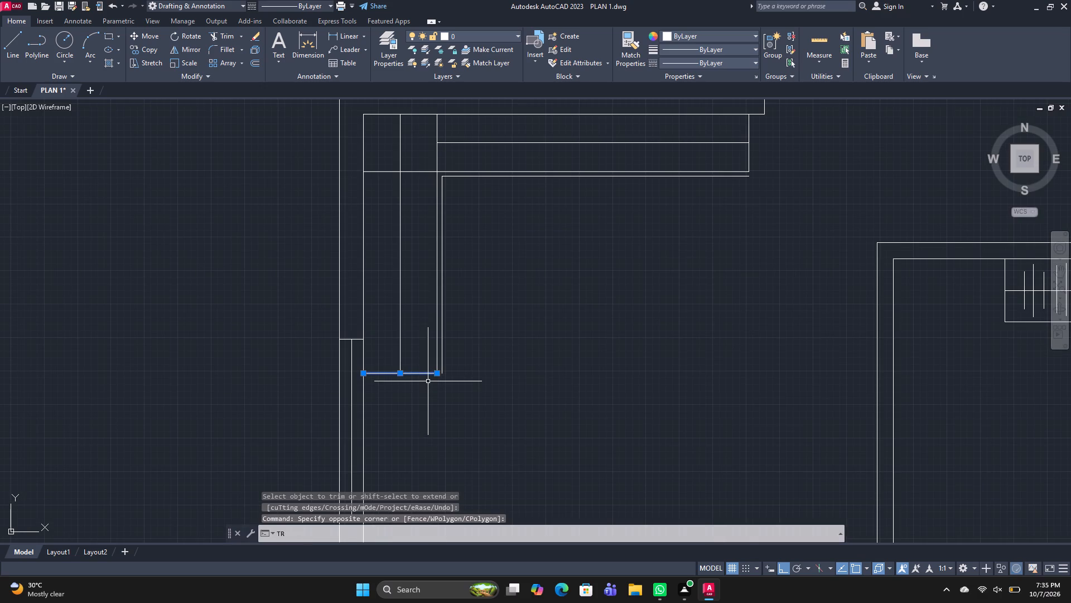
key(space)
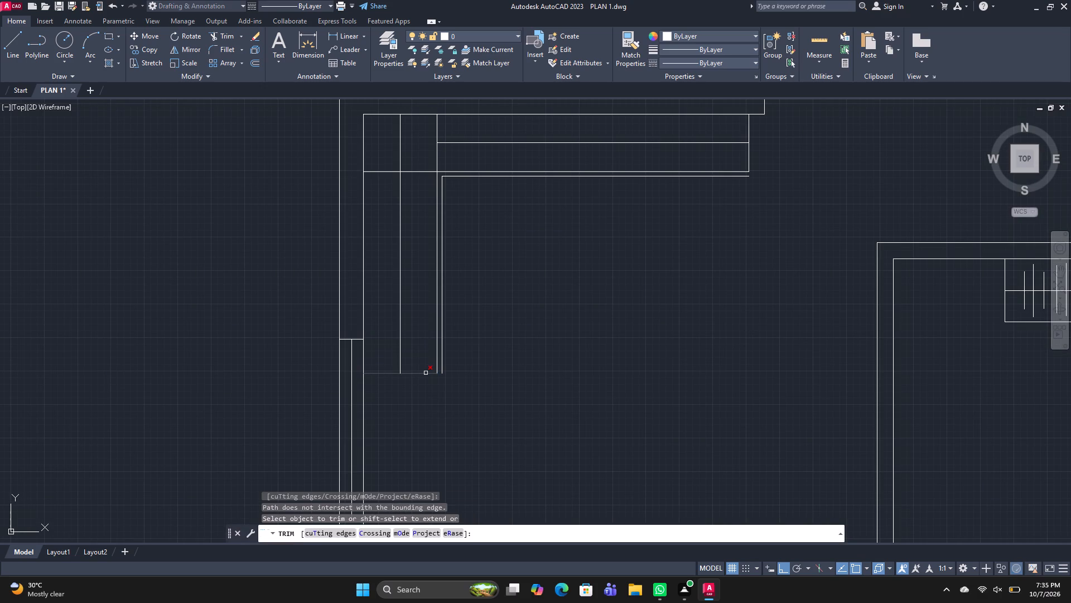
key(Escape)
Extend the lower end edge of the L-shaped unit's vertical leg to the outer offset line.
text(TR)
key(space)
shift+click(429, 372)
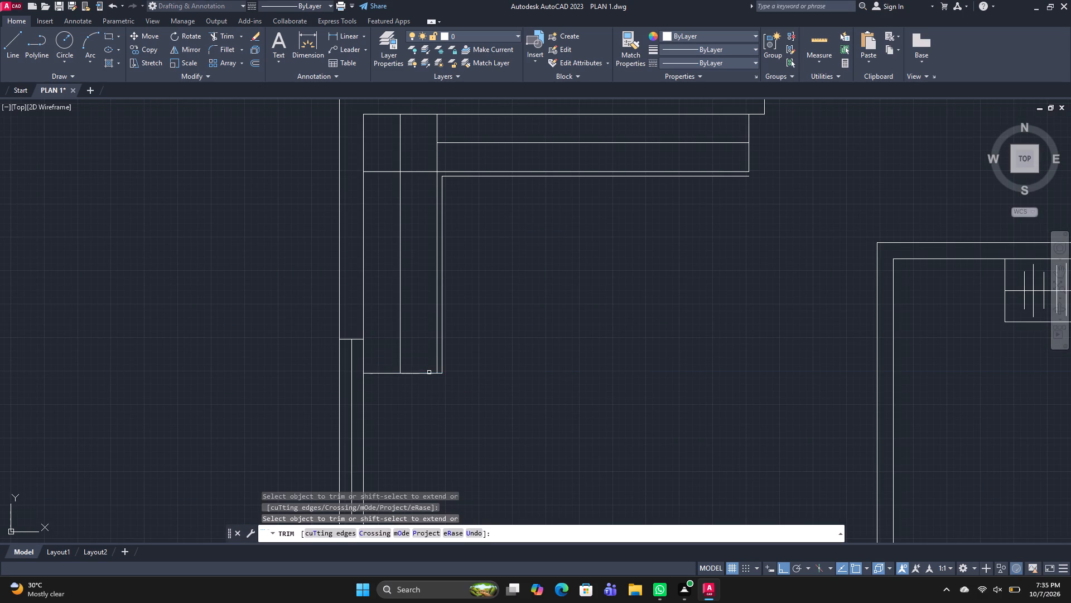
Extend the end edge of the L-shaped unit's horizontal leg down to the inner line and on to the outer offset line.
shift+click(749, 161)
key(space)
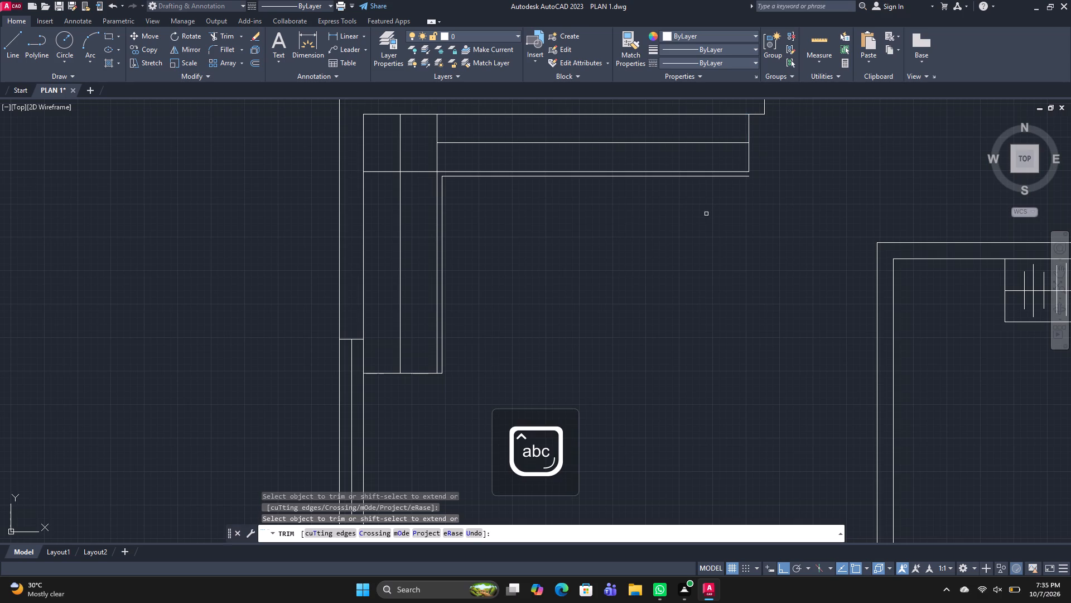
key(space)
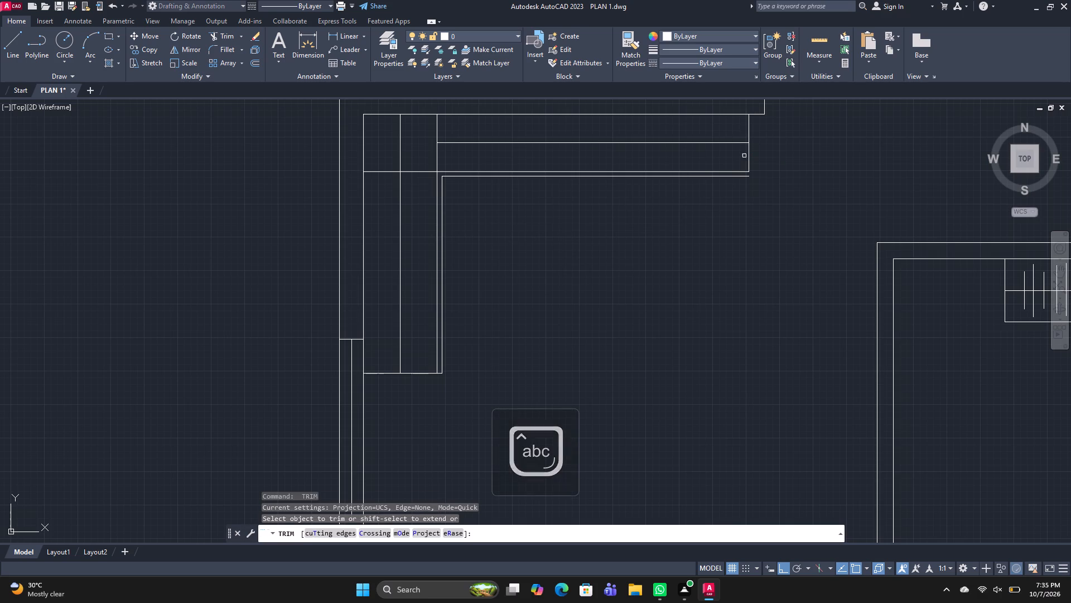
shift+click(747, 163)
key(space)
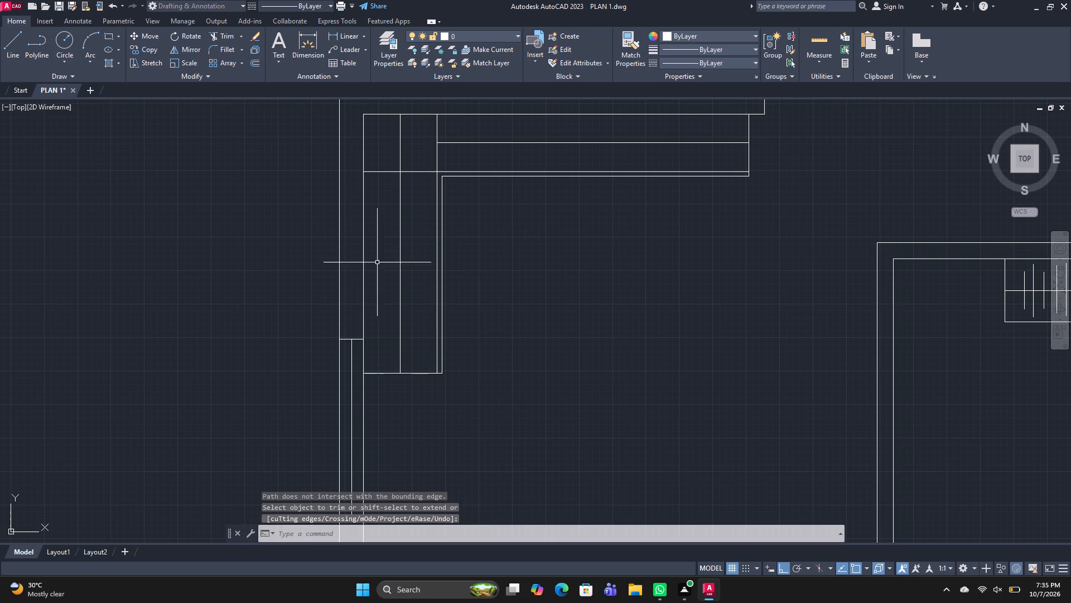
Shorten the lower end edge of the L-shaped unit's vertical leg back to the inner vertical line.
click(417, 374)
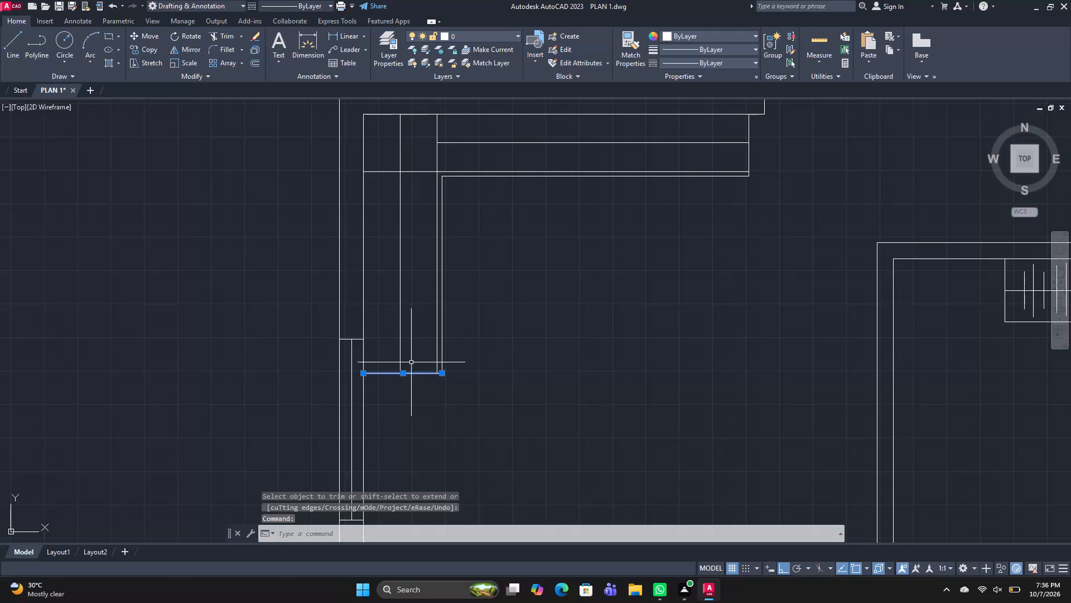
scroll(412, 361, up, 2)
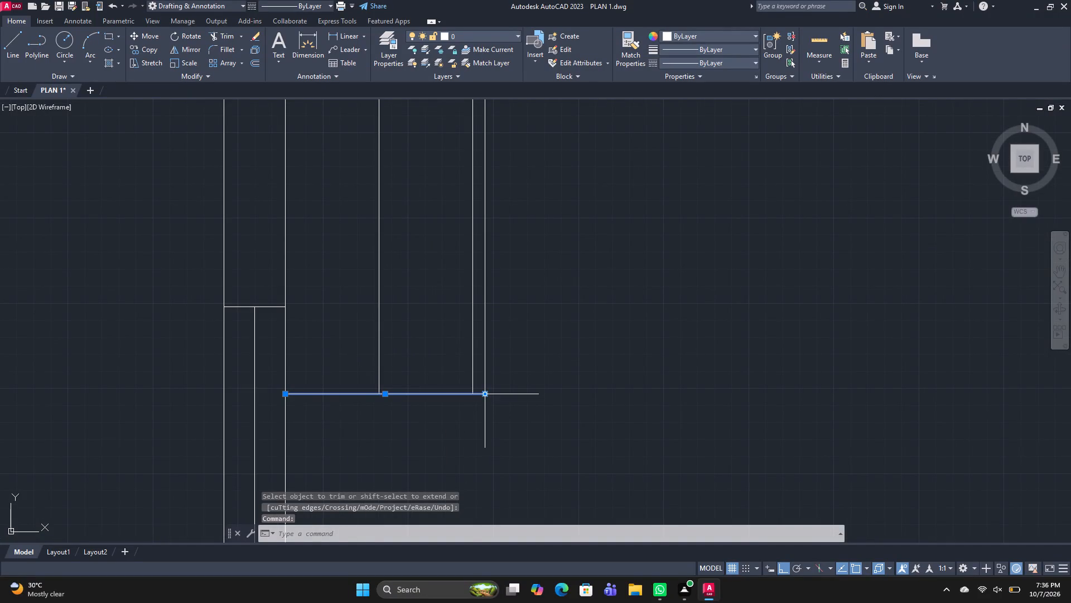
click(485, 394)
click(471, 392)
key(space)
click(454, 419)
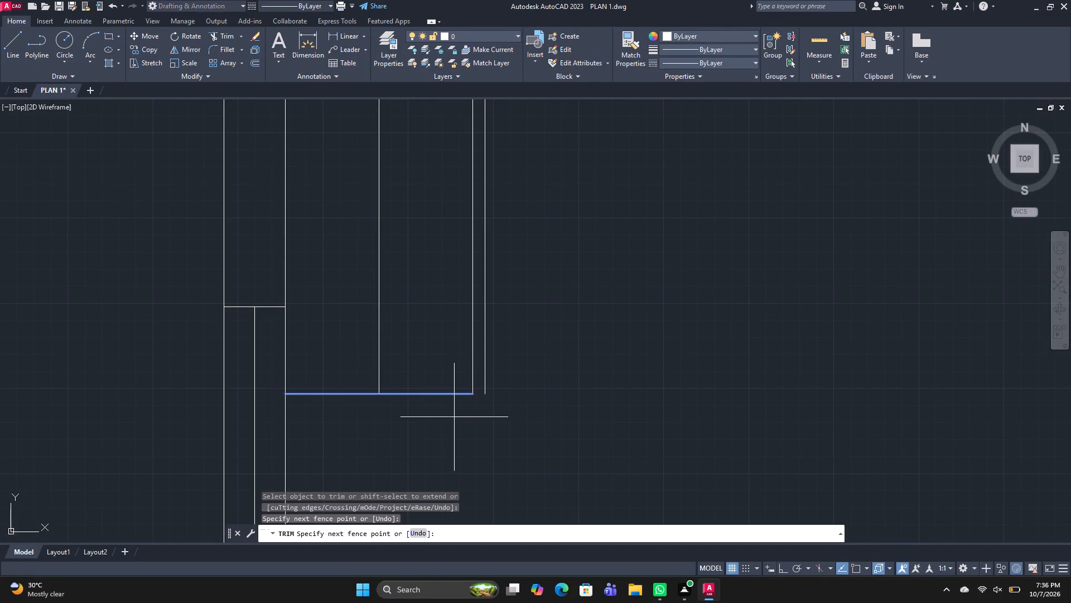
key(Escape)
Copy the vertical leg's lower end edge upward as an array of 8 items, fitted up to the corner square's lower side.
drag(446, 414, 443, 401)
click(439, 389)
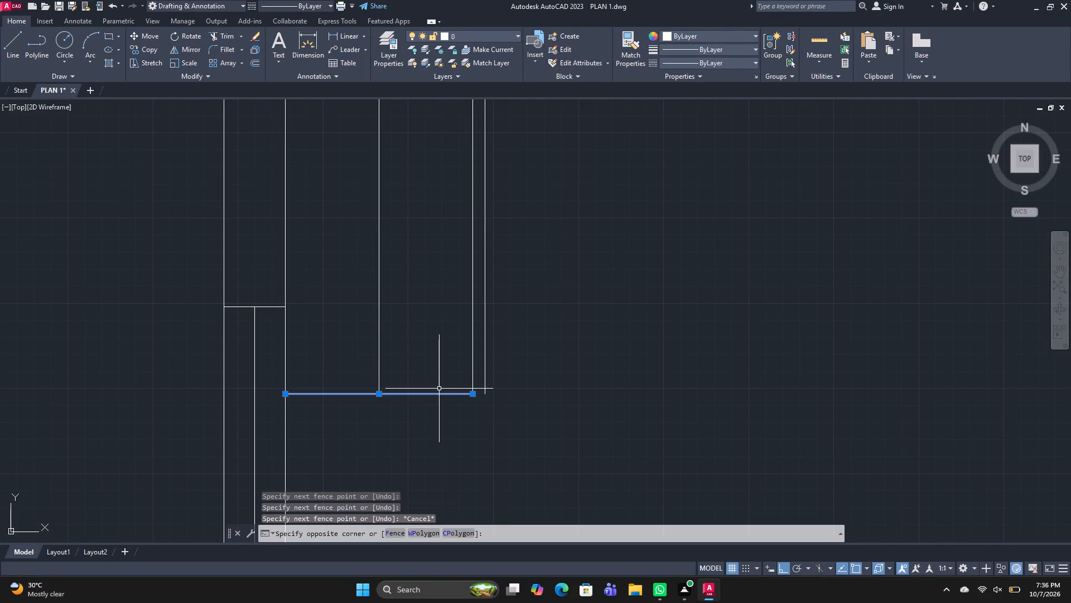
text(co)
key(space)
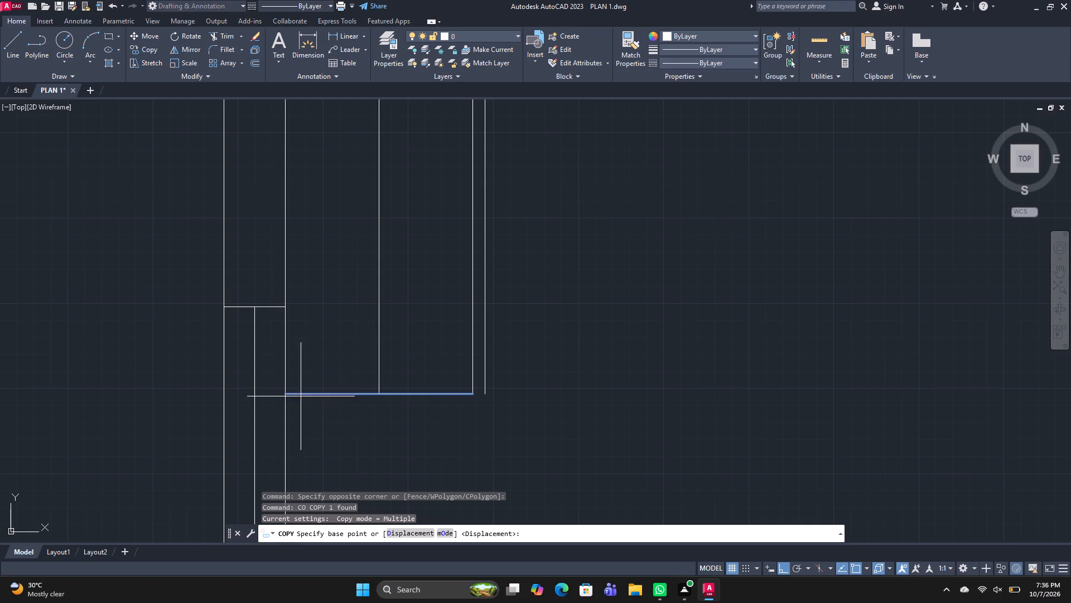
click(287, 391)
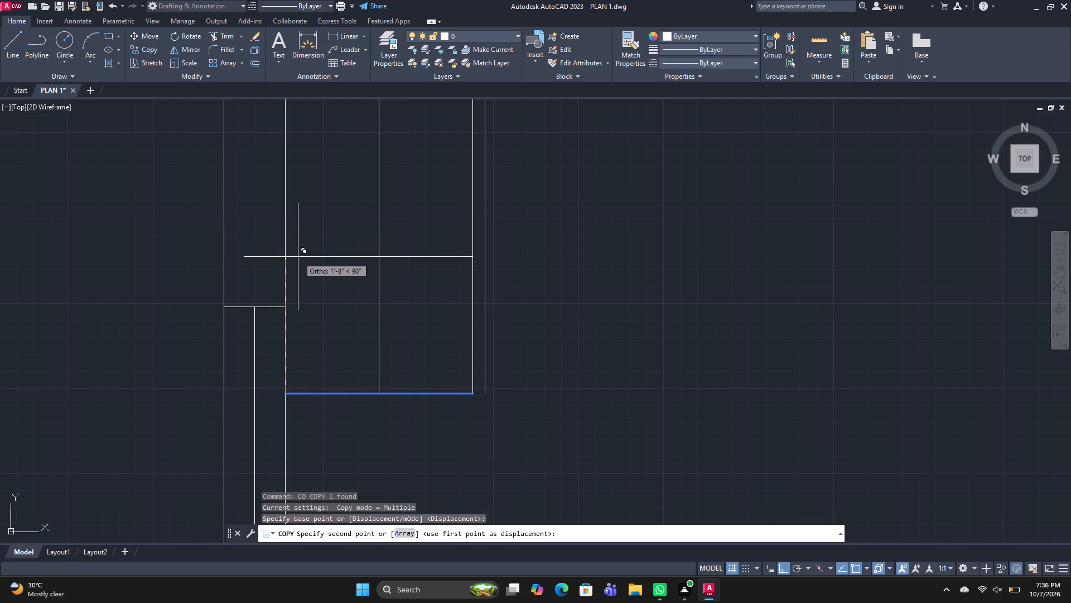
text(a)
key(space)
key(4)
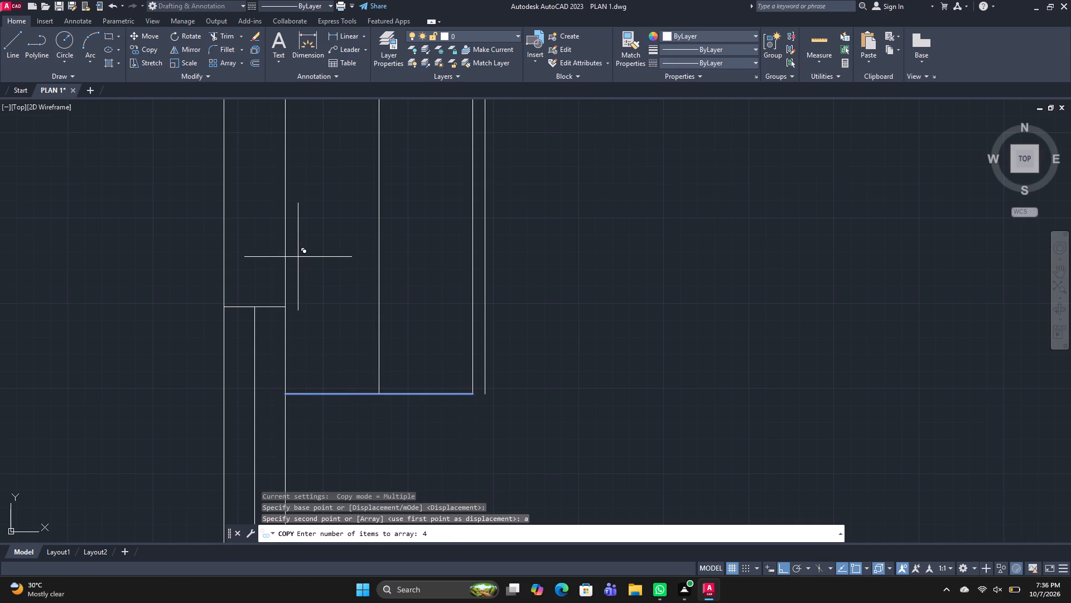
key(BackSpace)
key(8)
key(Return)
text(f)
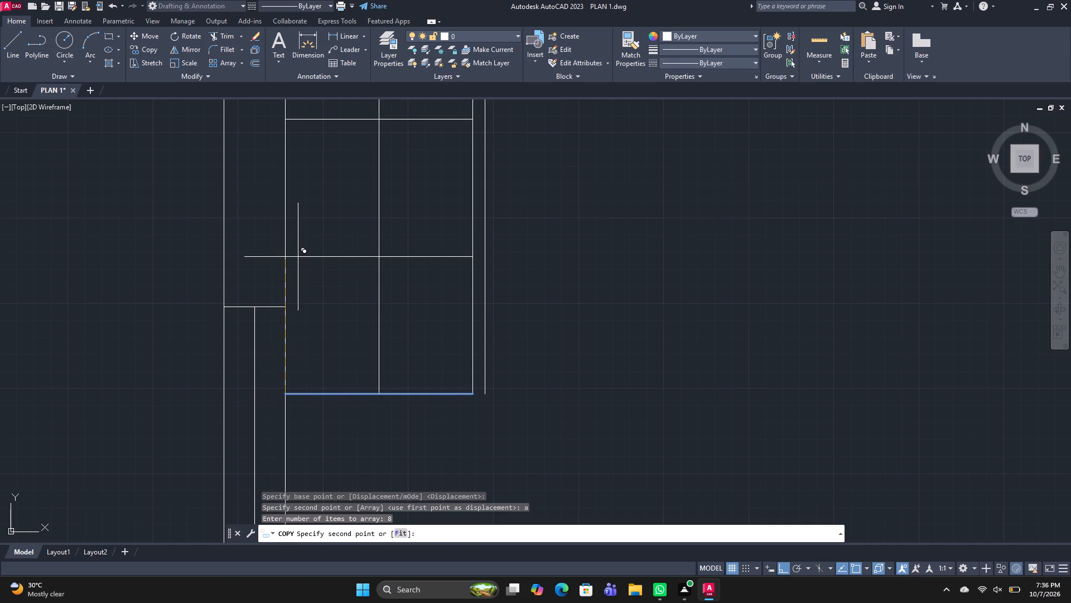
key(space)
scroll(298, 257, down, 2)
middle_drag(310, 226, 315, 352)
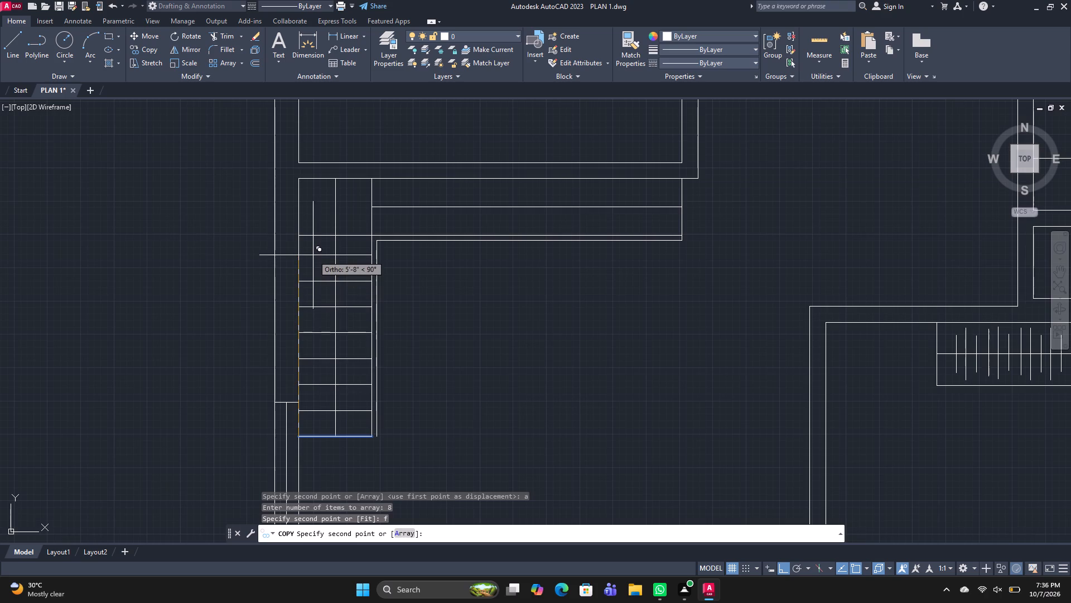
click(301, 236)
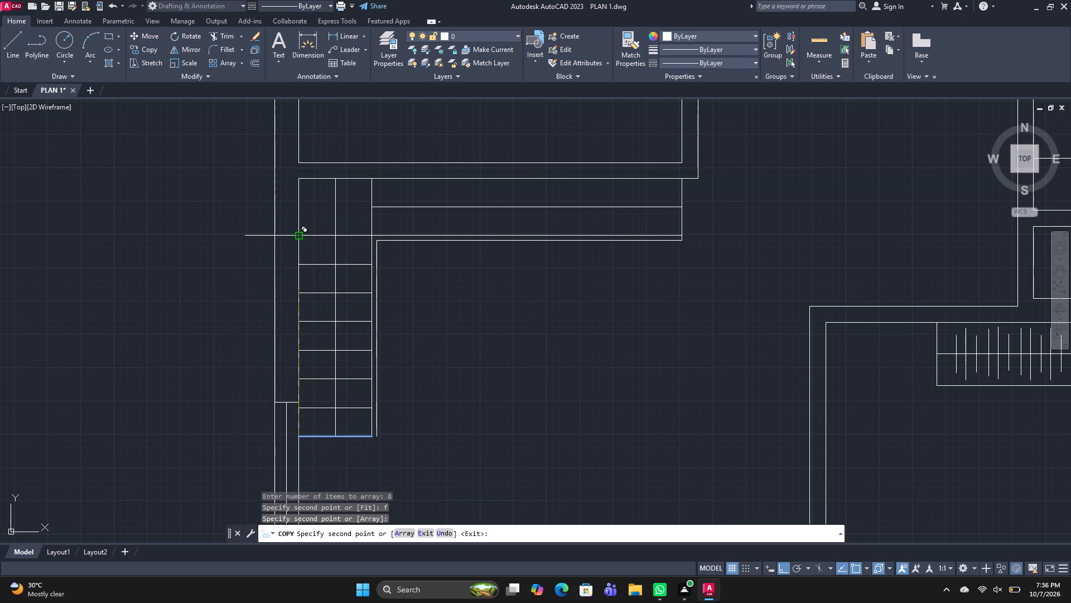
key(space)
Trim away the vertical centre line between the cross lines of the vertical leg, up to the corner square.
key(t)
key(r)
key(space)
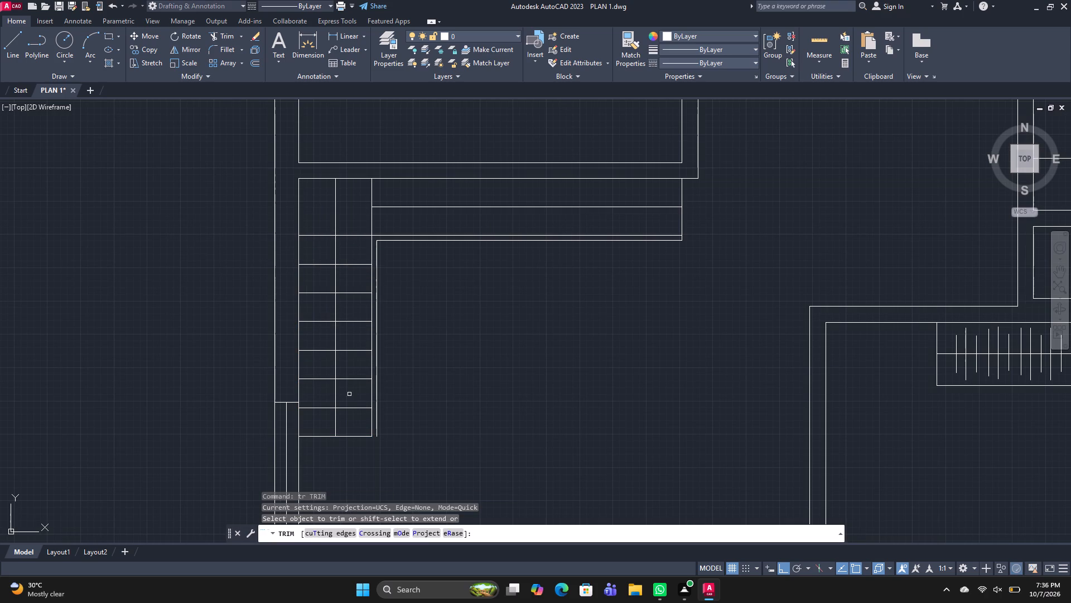
drag(340, 397, 322, 394)
drag(339, 425, 326, 419)
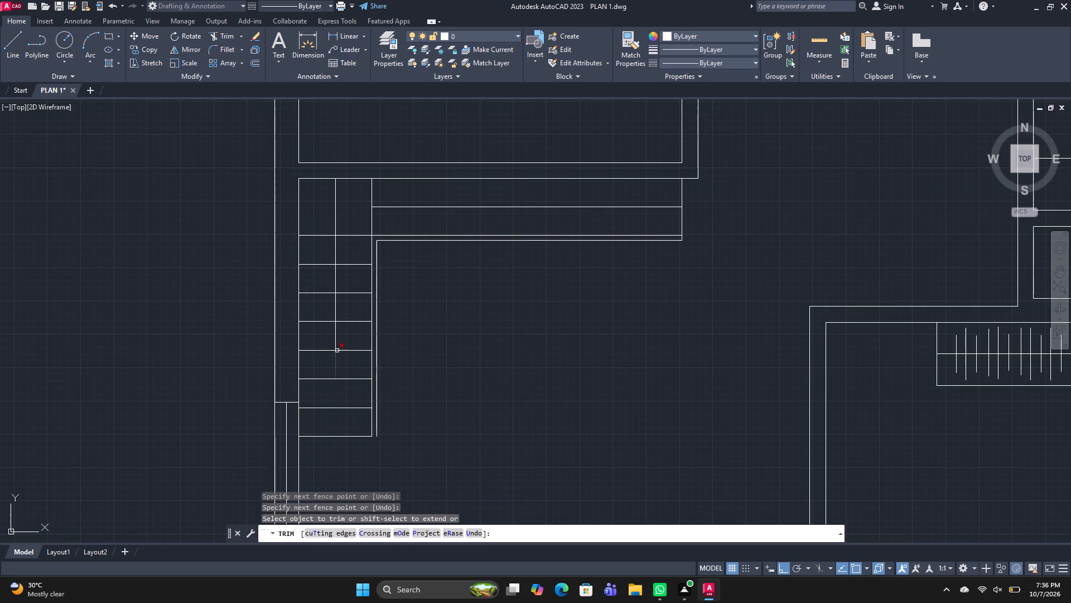
drag(337, 361, 322, 357)
drag(333, 334, 338, 334)
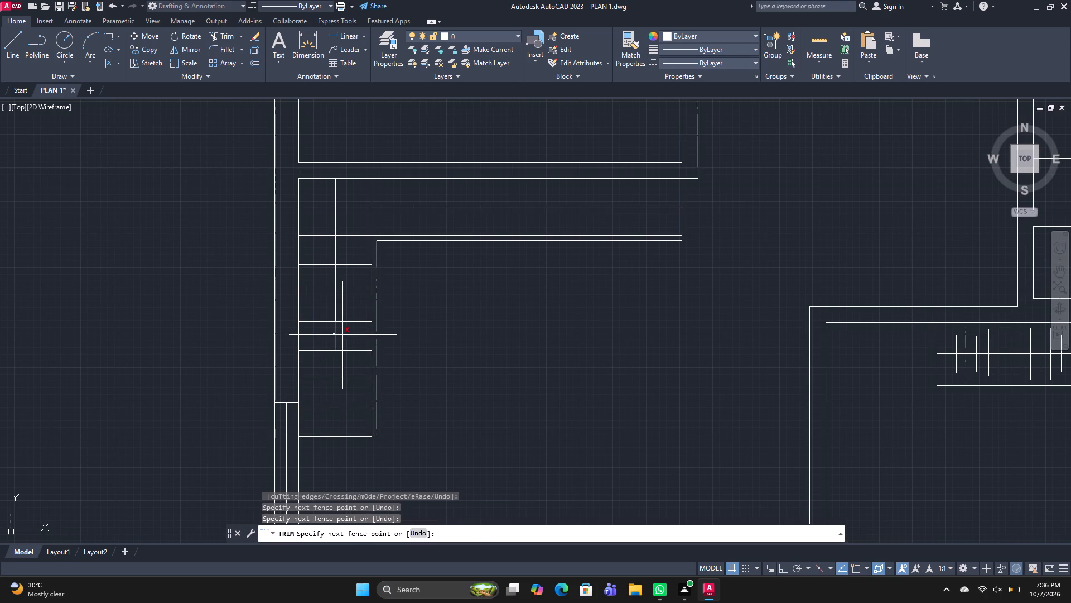
click(344, 335)
drag(340, 305, 322, 303)
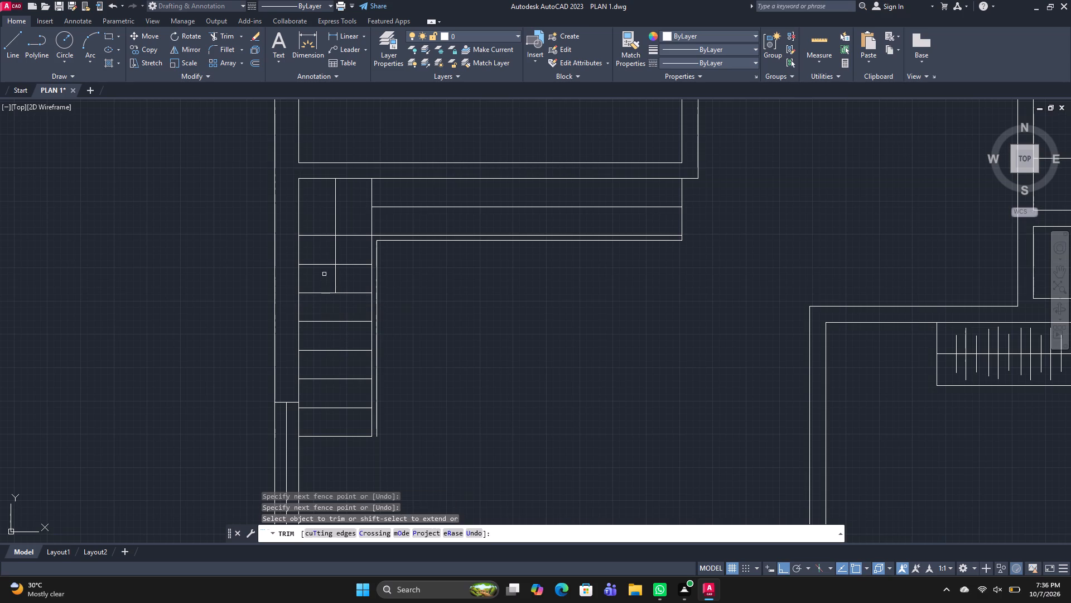
drag(325, 274, 342, 279)
drag(342, 256, 325, 251)
key(space)
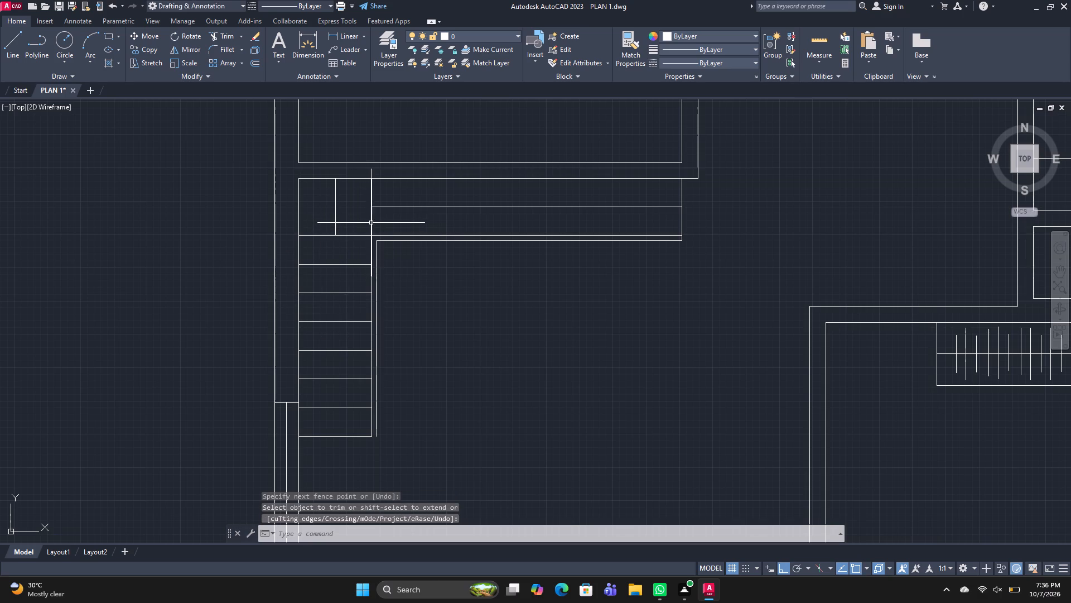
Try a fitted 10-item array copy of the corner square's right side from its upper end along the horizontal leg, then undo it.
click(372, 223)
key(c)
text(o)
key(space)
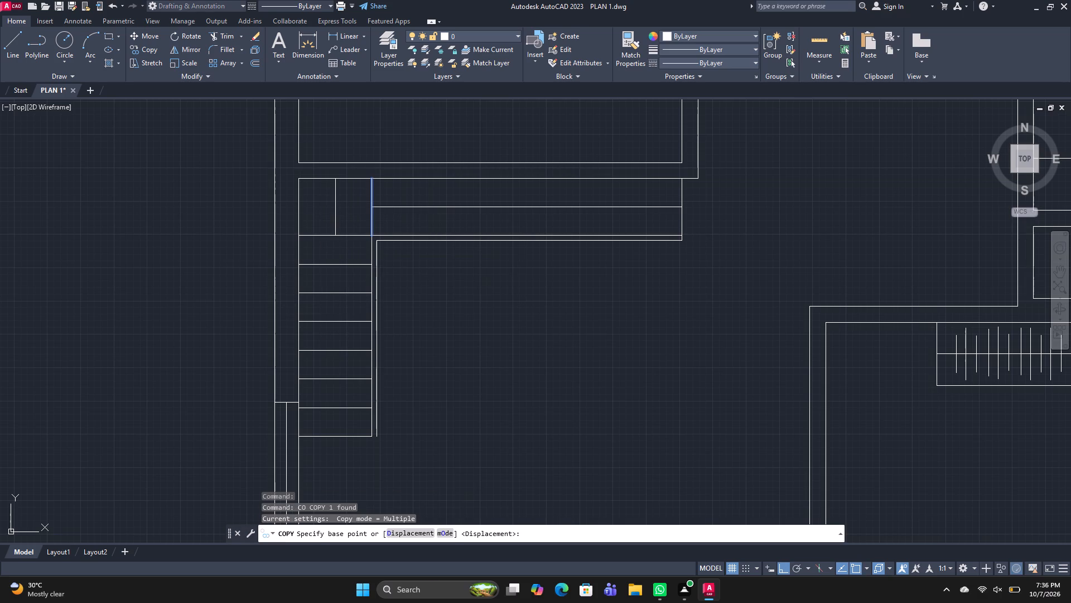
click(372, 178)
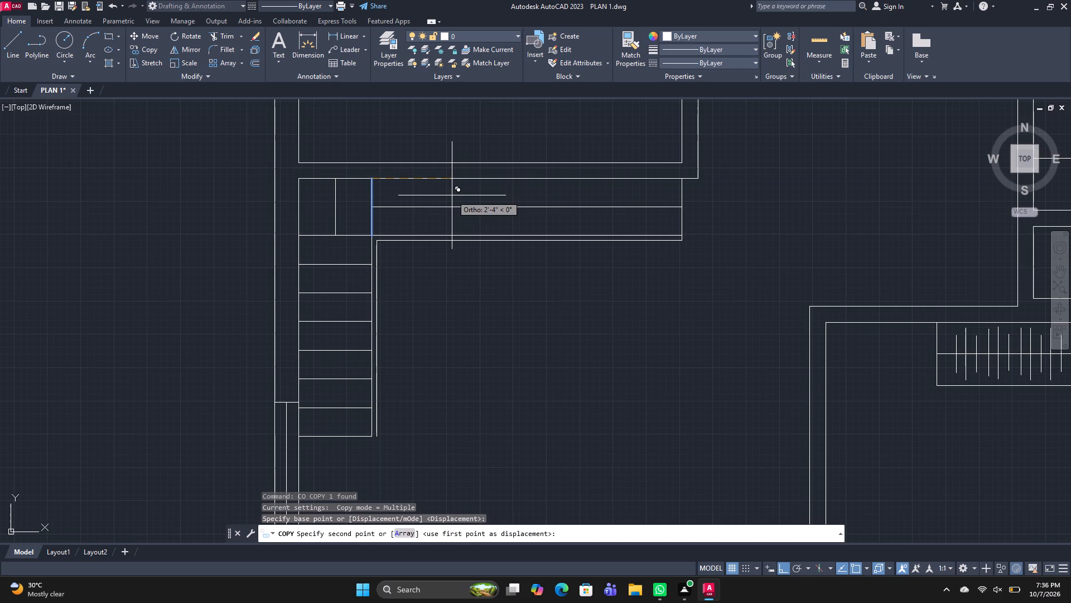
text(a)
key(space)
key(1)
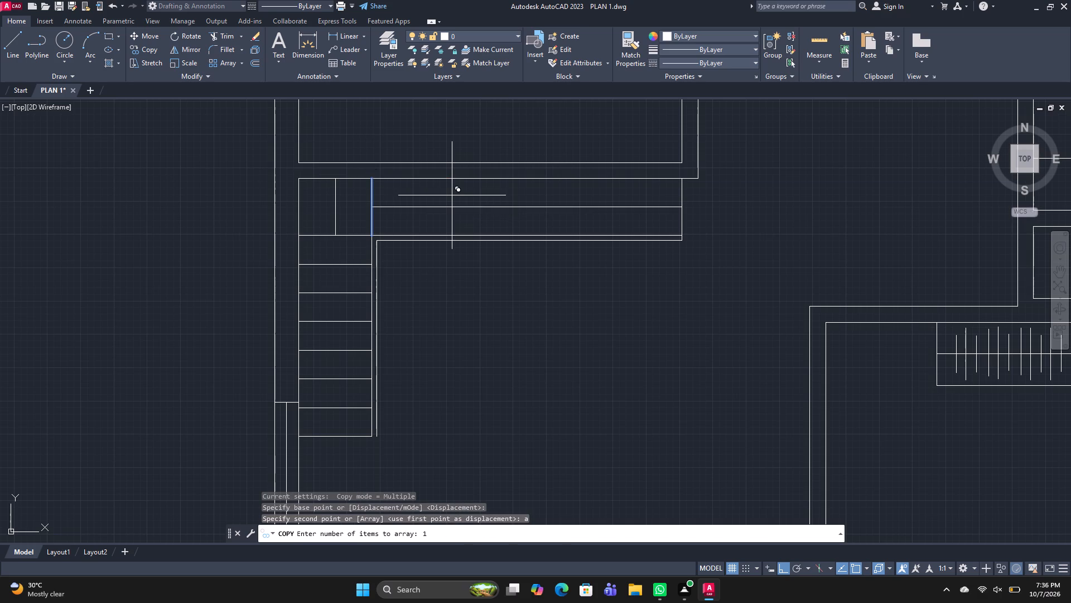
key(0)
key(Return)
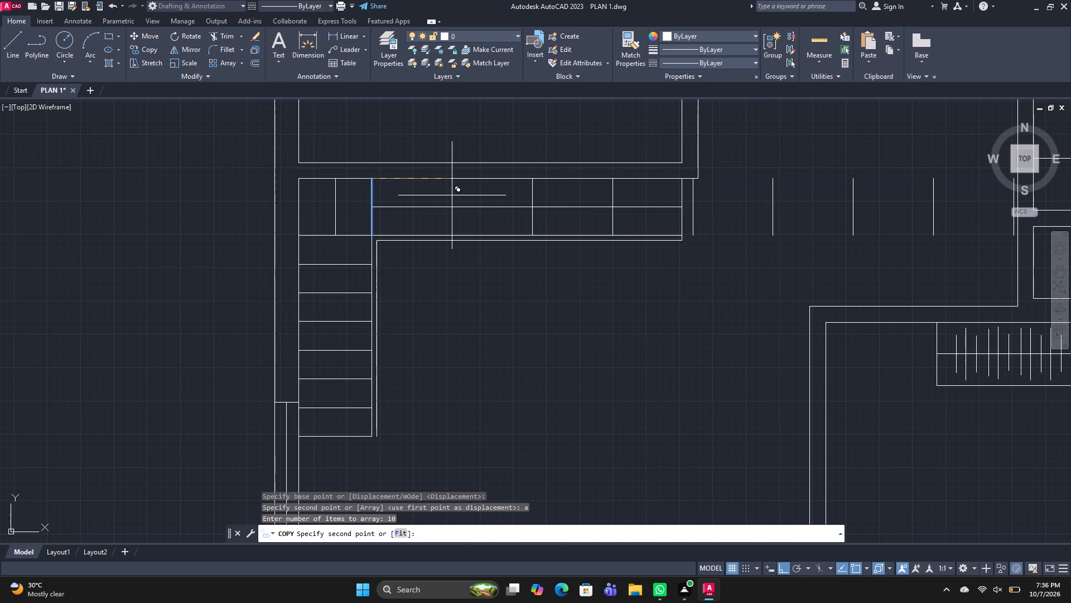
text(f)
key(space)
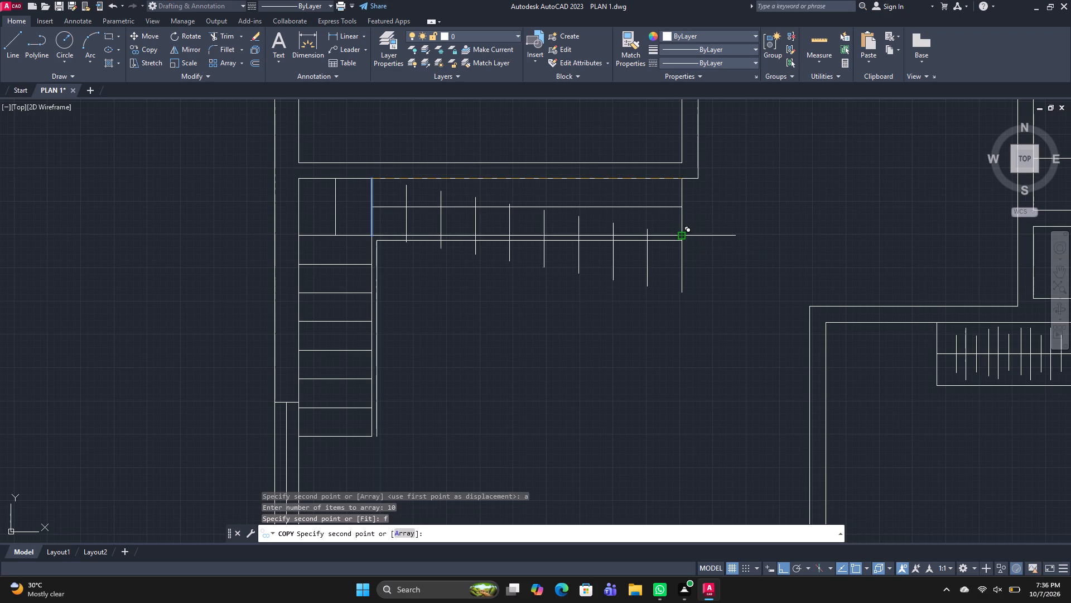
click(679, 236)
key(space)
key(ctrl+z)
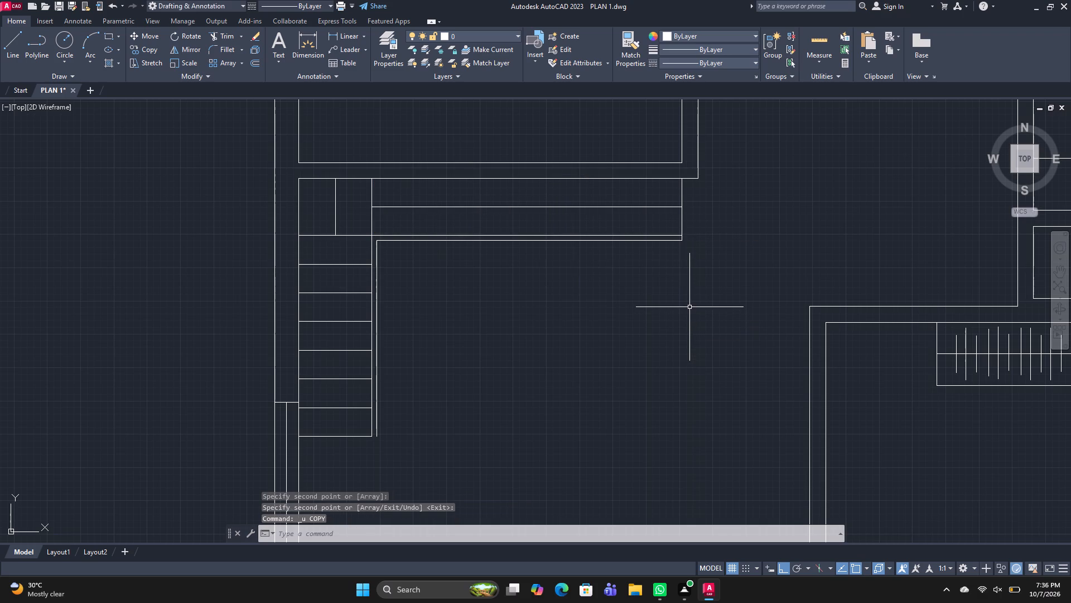
Copy the corner square's right side from its lower end as an array of 10 items, fitted to the horizontal leg's far end.
click(371, 216)
text(co)
key(space)
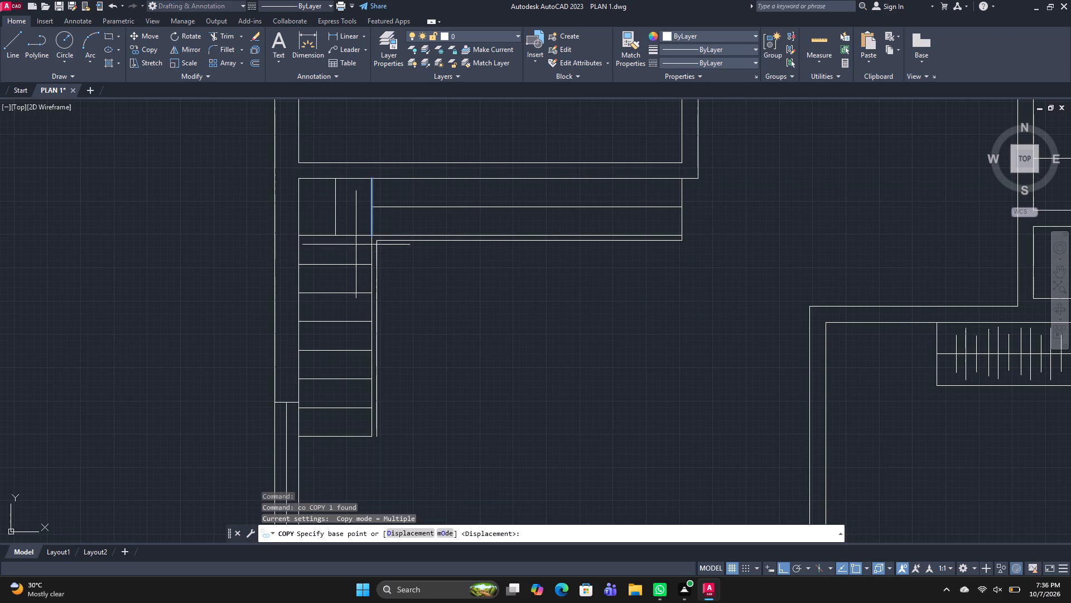
click(369, 236)
text(a)
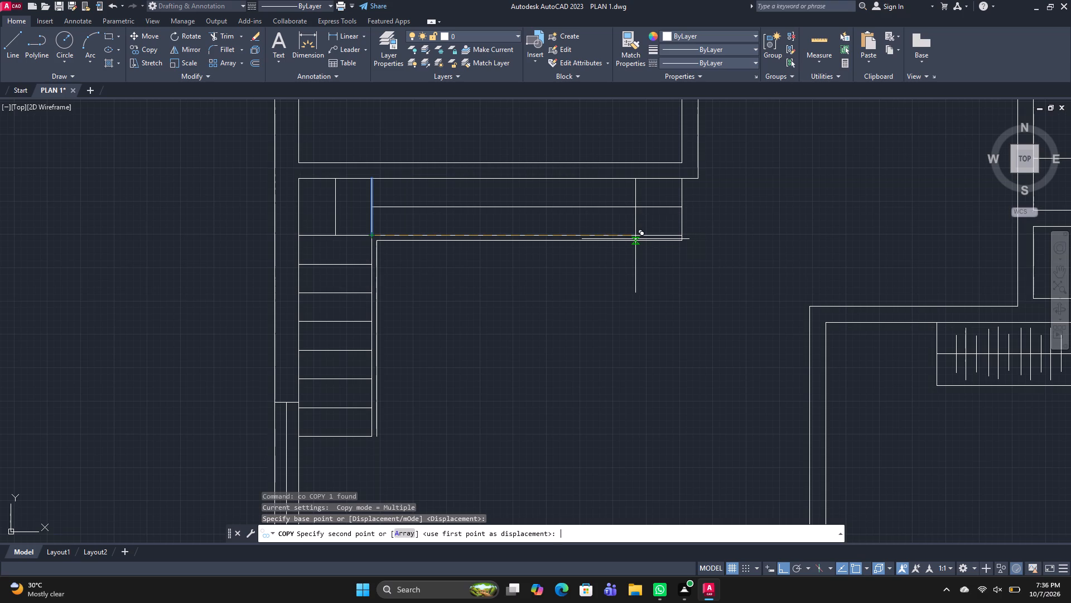
key(space)
text(10)
key(Return)
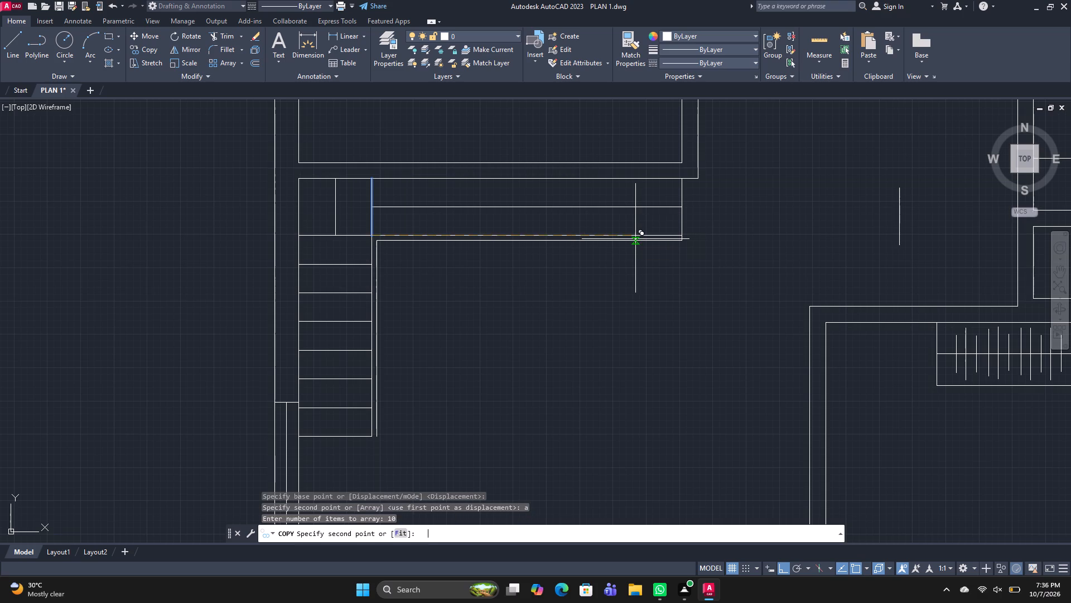
text(f)
key(space)
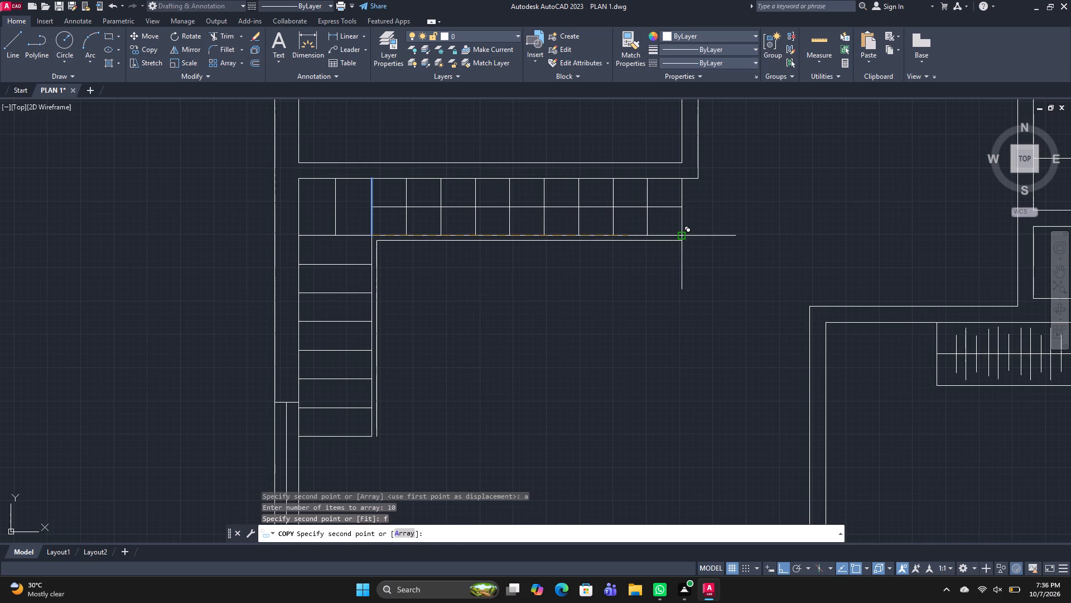
click(684, 232)
key(space)
Trim away the horizontal centre line between all the cross lines of the horizontal leg, out to its far end.
key(t)
text(r)
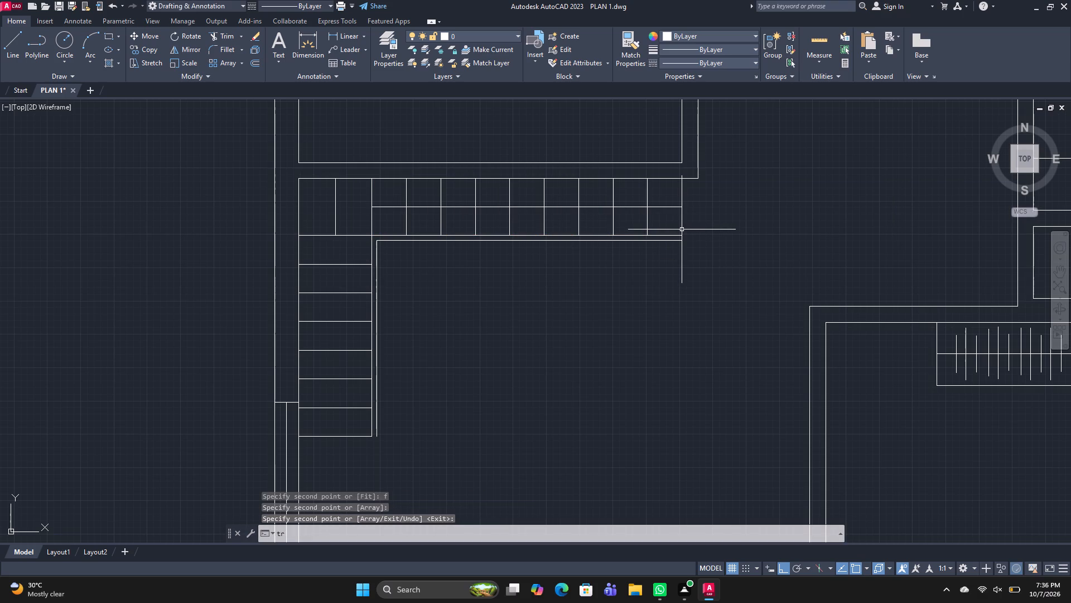
key(space)
drag(395, 214, 395, 199)
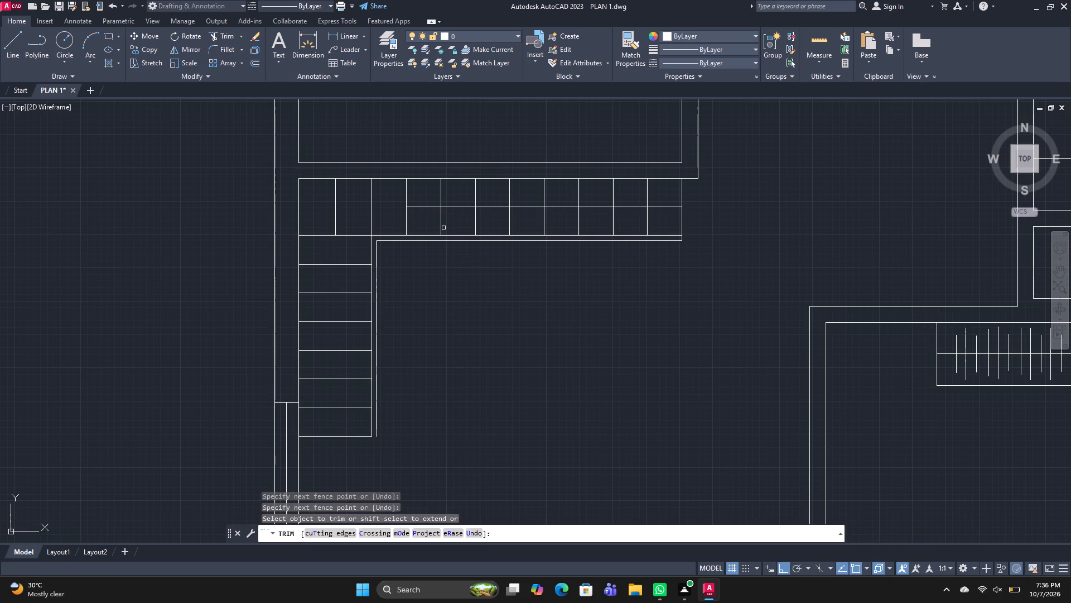
drag(443, 227, 443, 216)
drag(451, 219, 452, 190)
drag(418, 197, 421, 222)
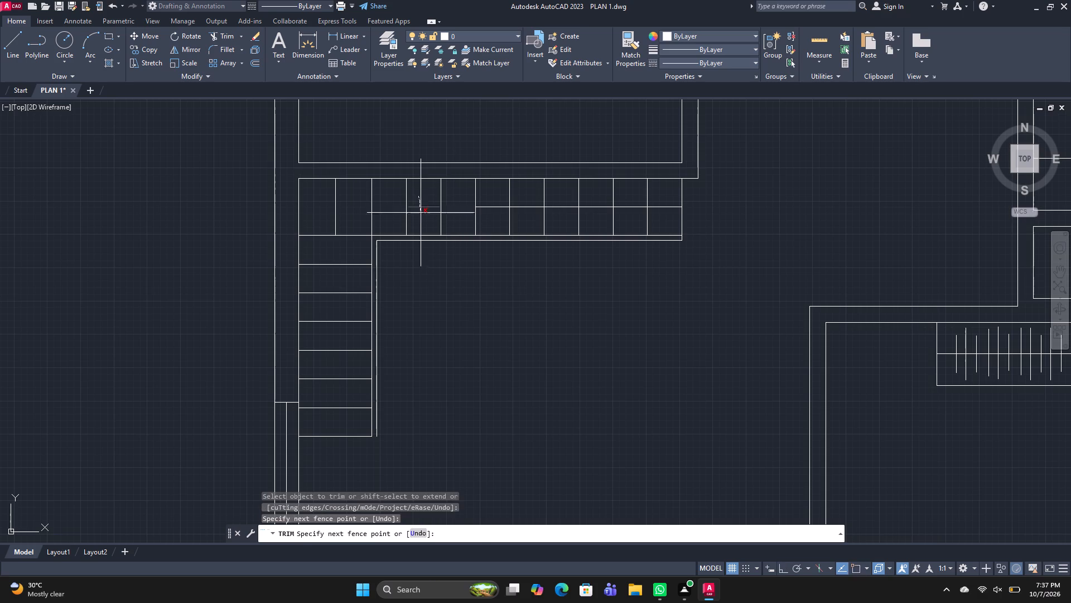
drag(421, 222, 421, 223)
click(493, 208)
click(519, 210)
click(525, 197)
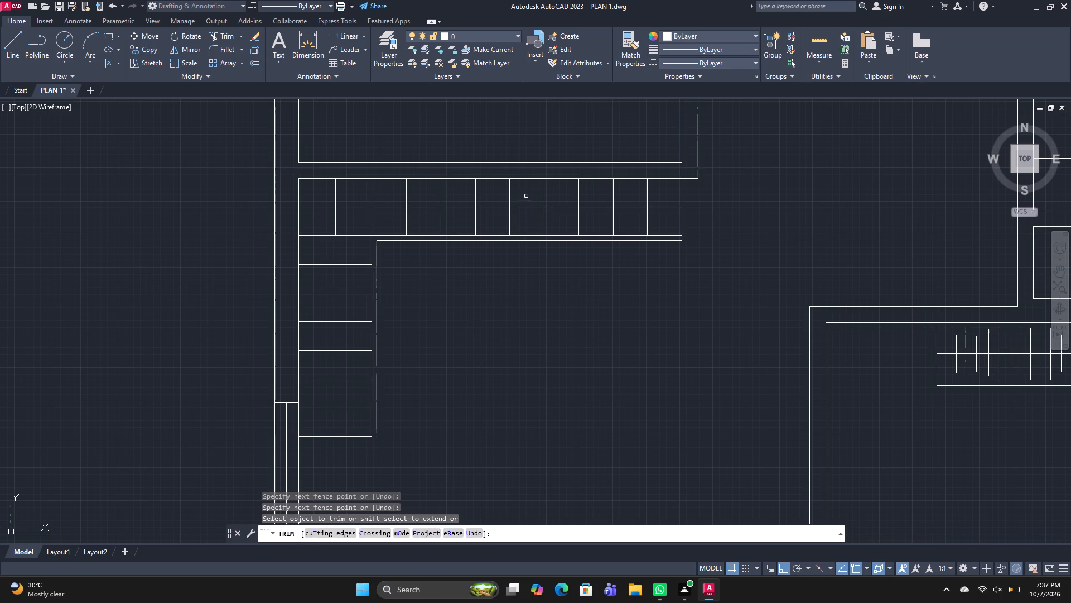
click(556, 216)
click(559, 200)
click(595, 220)
click(595, 202)
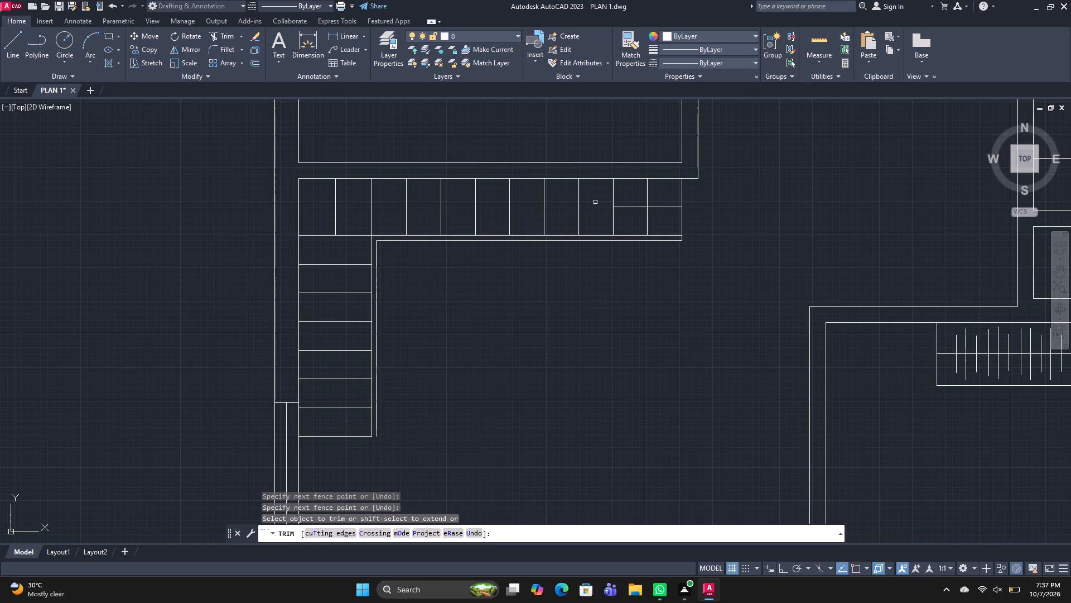
click(628, 214)
click(628, 201)
click(662, 212)
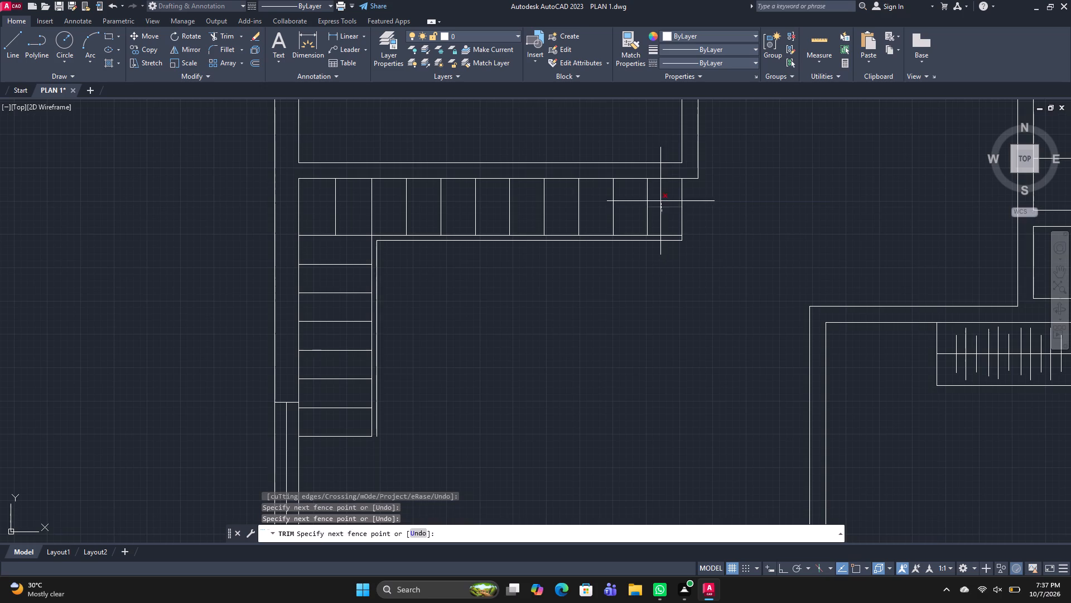
click(660, 201)
scroll(660, 204, up, 3)
scroll(669, 250, down, 2)
key(space)
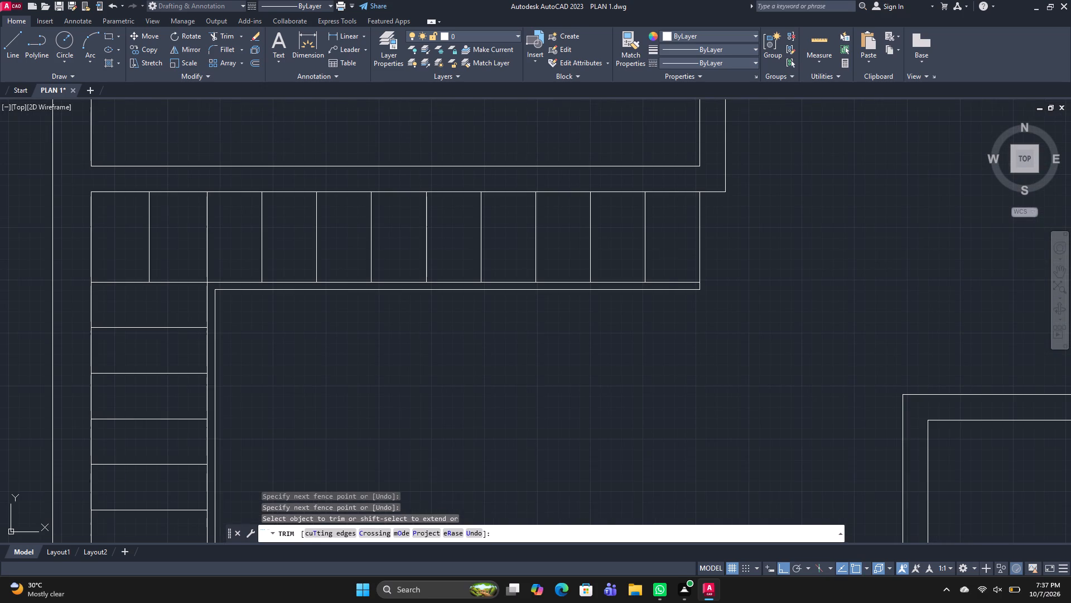
scroll(348, 304, down, 2)
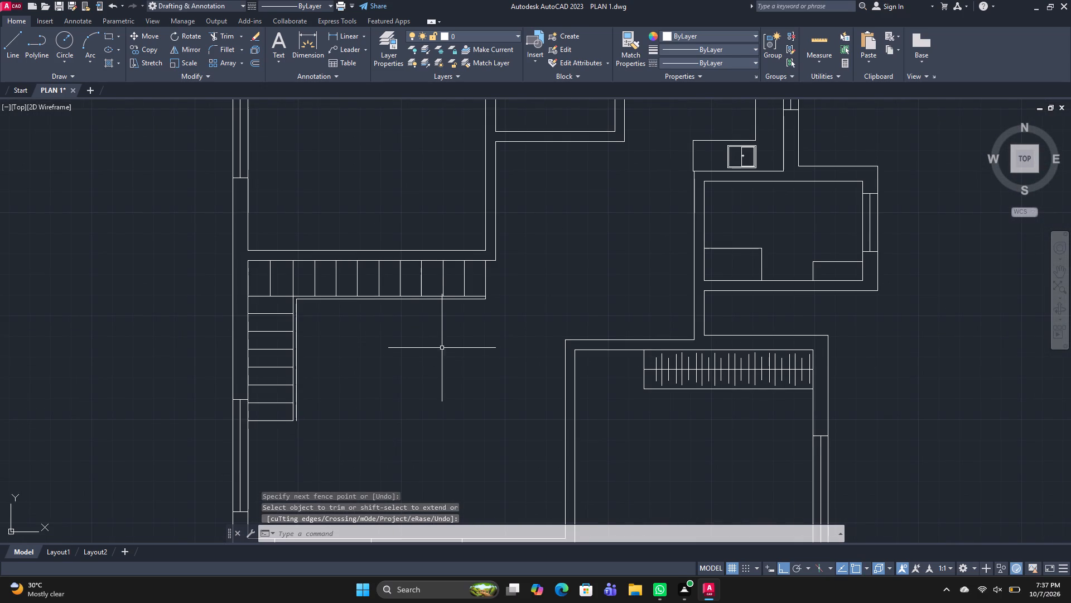
middle_drag(442, 333, 446, 300)
Save the drawing.
key(ctrl+s)
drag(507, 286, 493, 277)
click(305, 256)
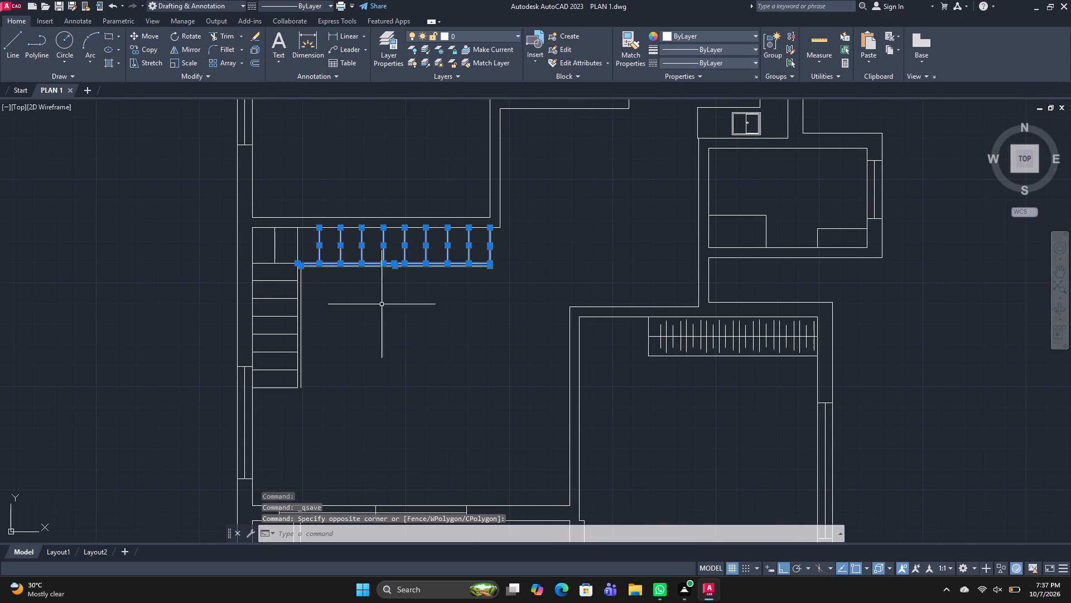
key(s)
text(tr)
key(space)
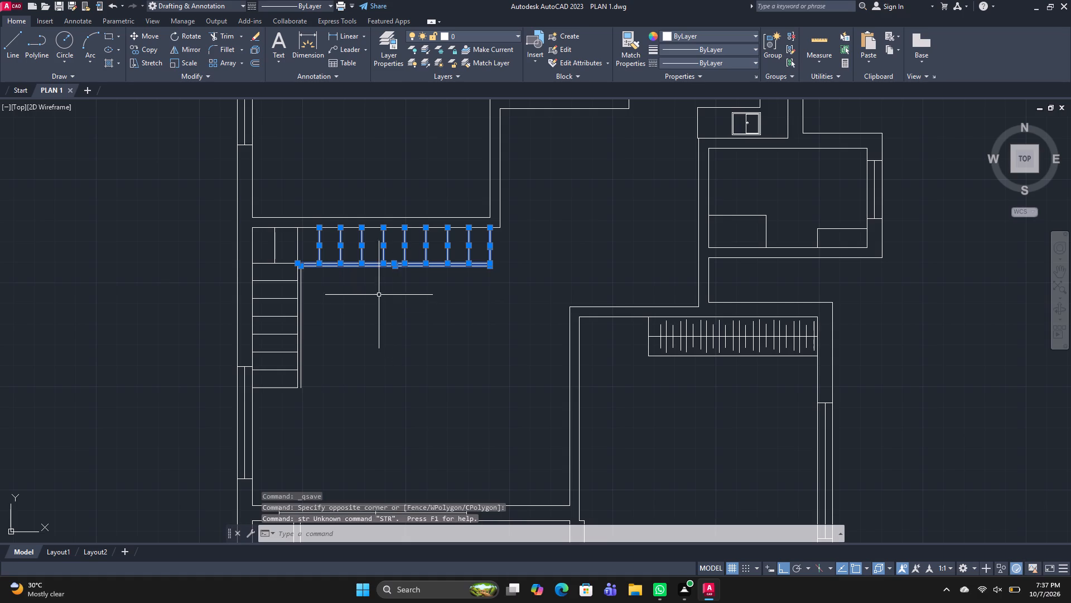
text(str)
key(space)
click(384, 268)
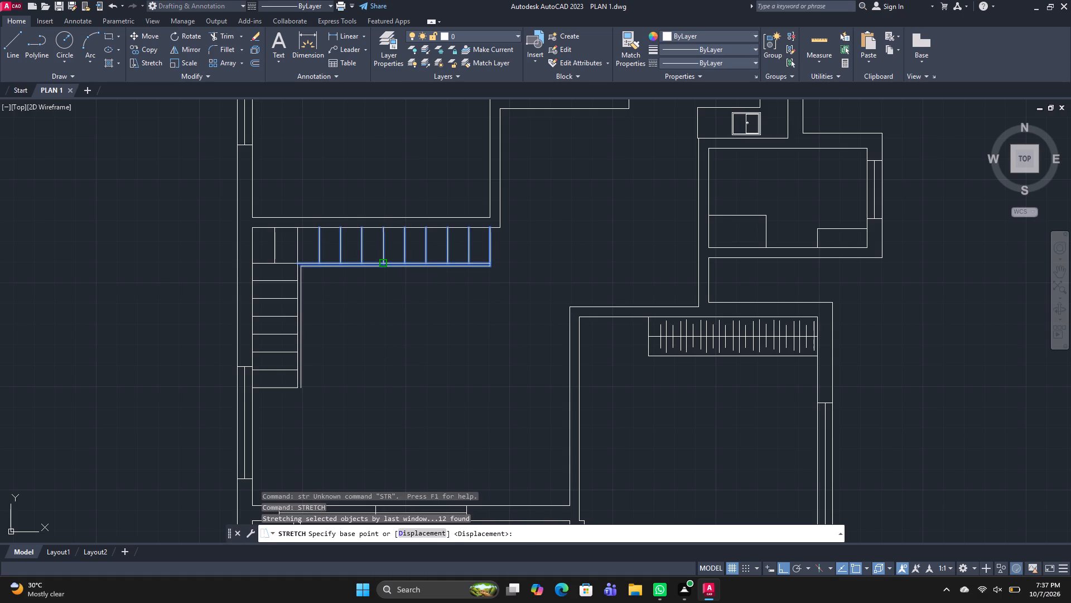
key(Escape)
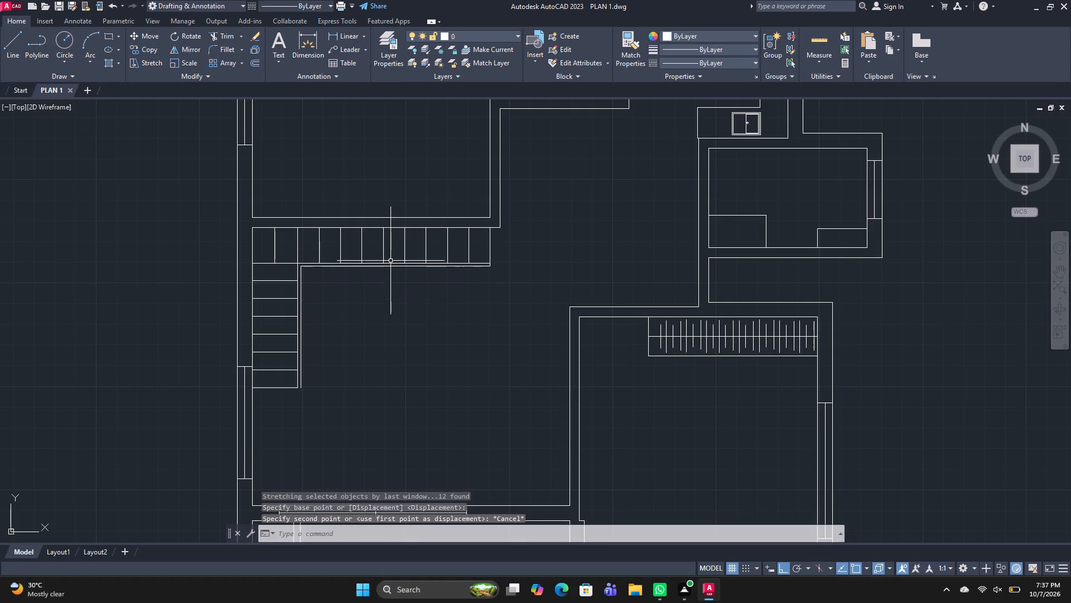
Draw a horizontal line below the horizontal leg, from the vertical leg's outer line to just past the far end.
scroll(342, 266, up, 1)
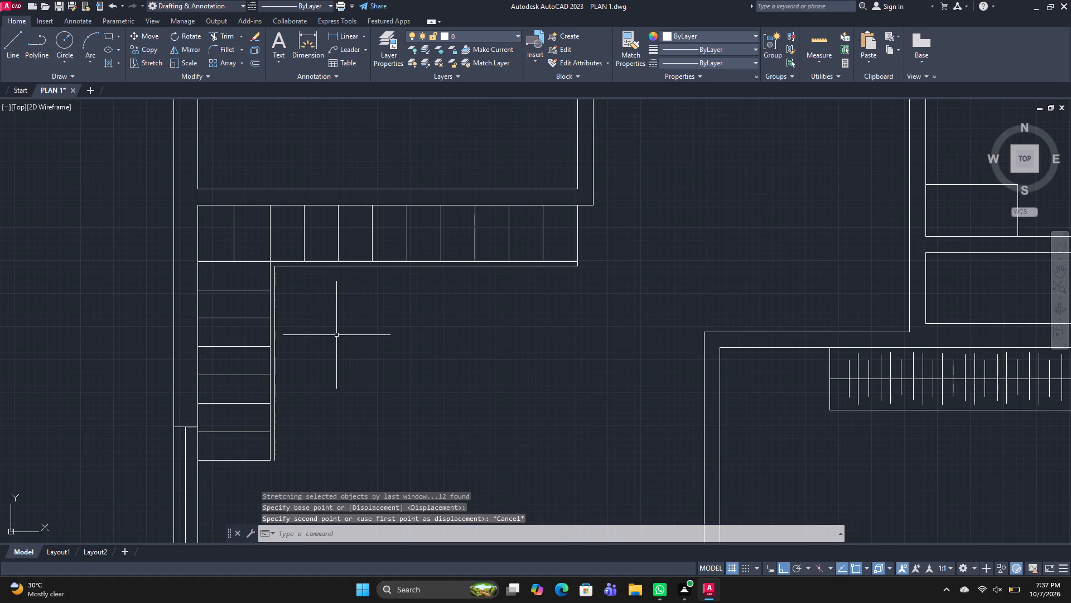
key(l)
key(space)
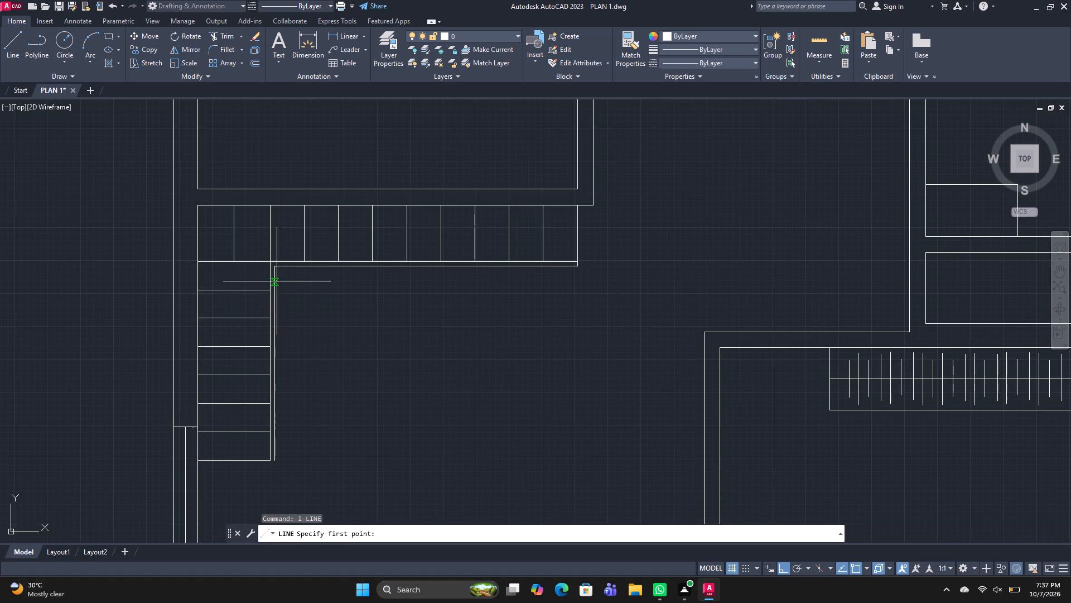
scroll(276, 278, up, 3)
click(264, 287)
middle_drag(801, 318, 716, 315)
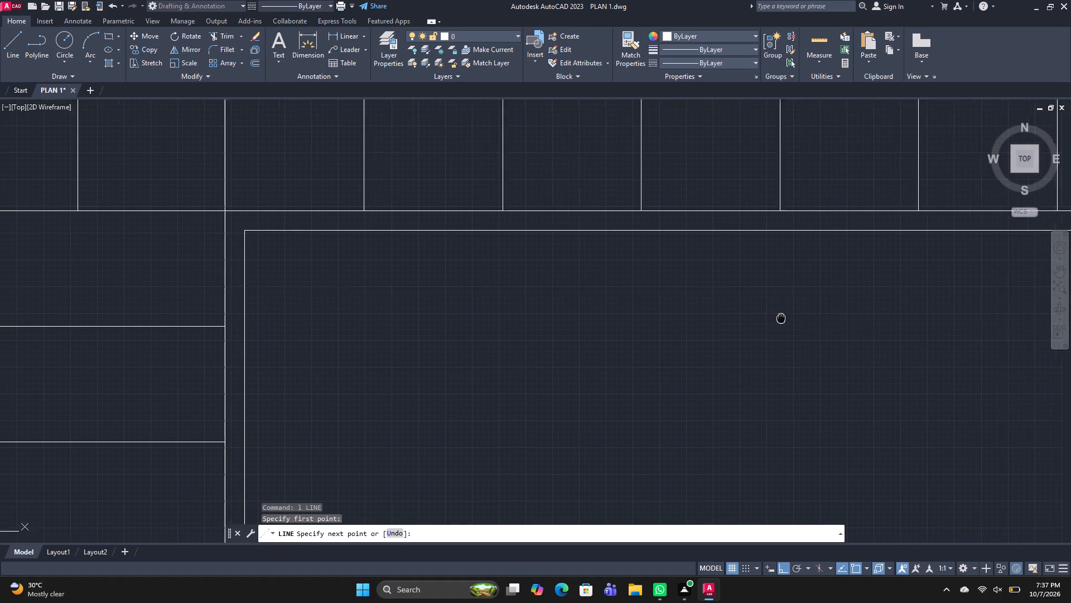
middle_drag(716, 315, 446, 286)
middle_drag(816, 286, 528, 287)
click(910, 272)
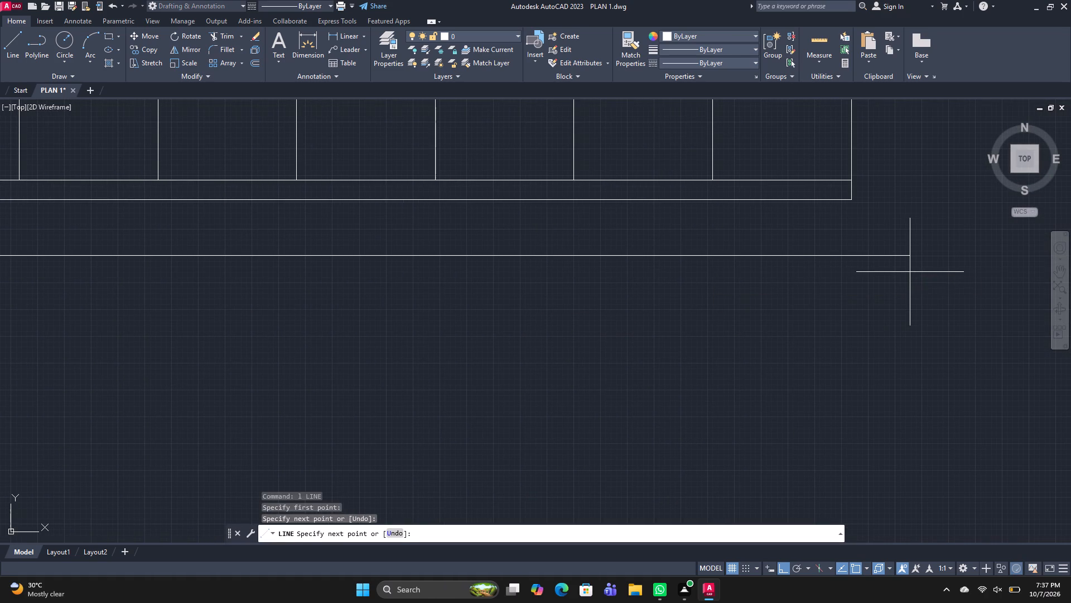
key(space)
Extend the horizontal leg's cross lines down to the new line below it.
text(tr)
key(space)
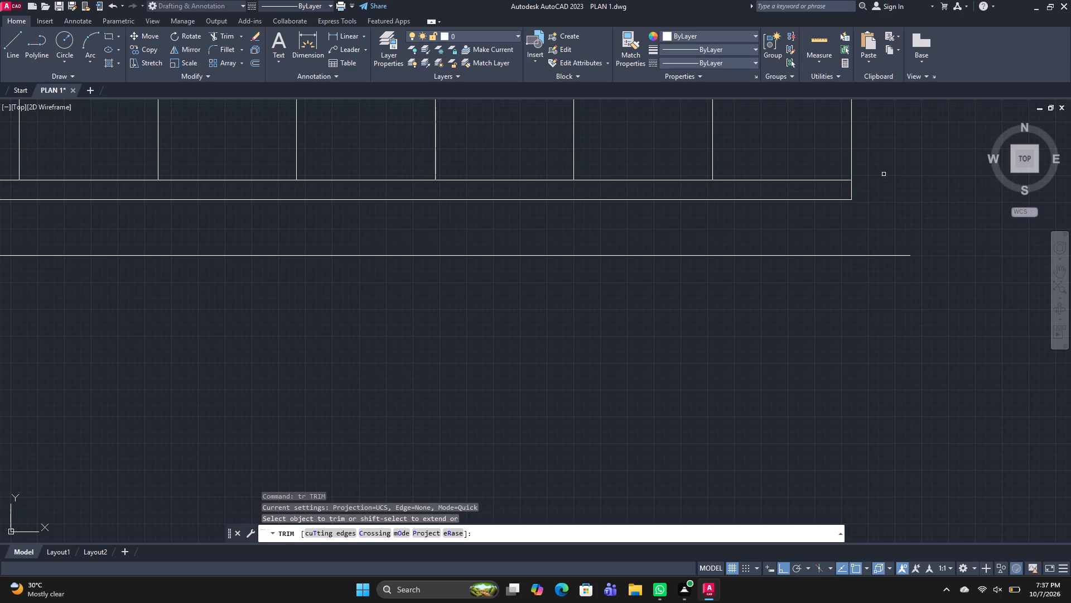
scroll(881, 175, down, 3)
shift+drag(890, 170, 597, 158)
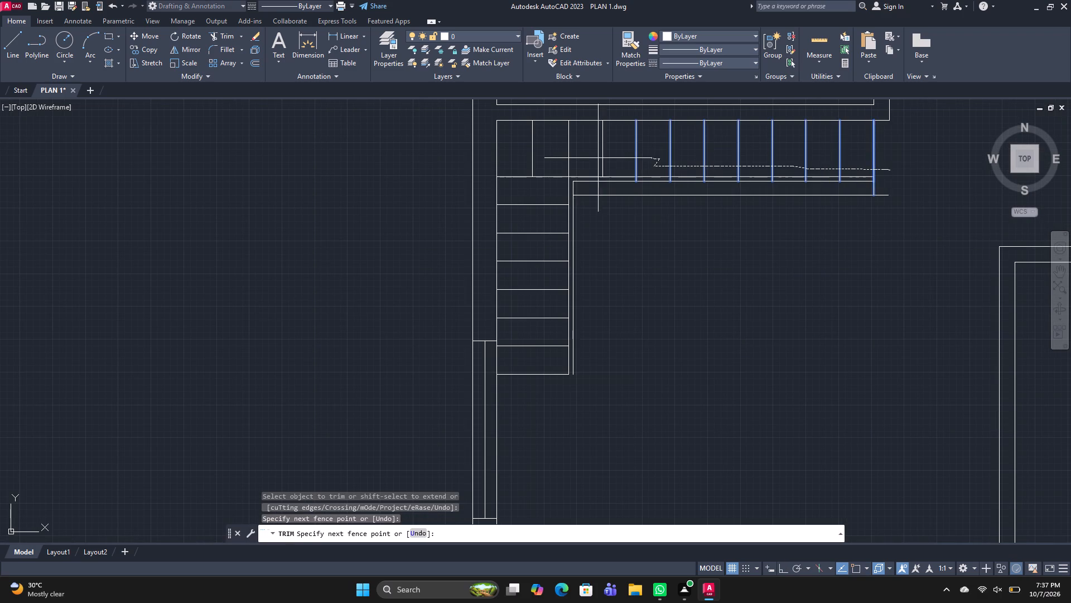
shift+drag(597, 158, 587, 158)
shift+drag(866, 160, 852, 161)
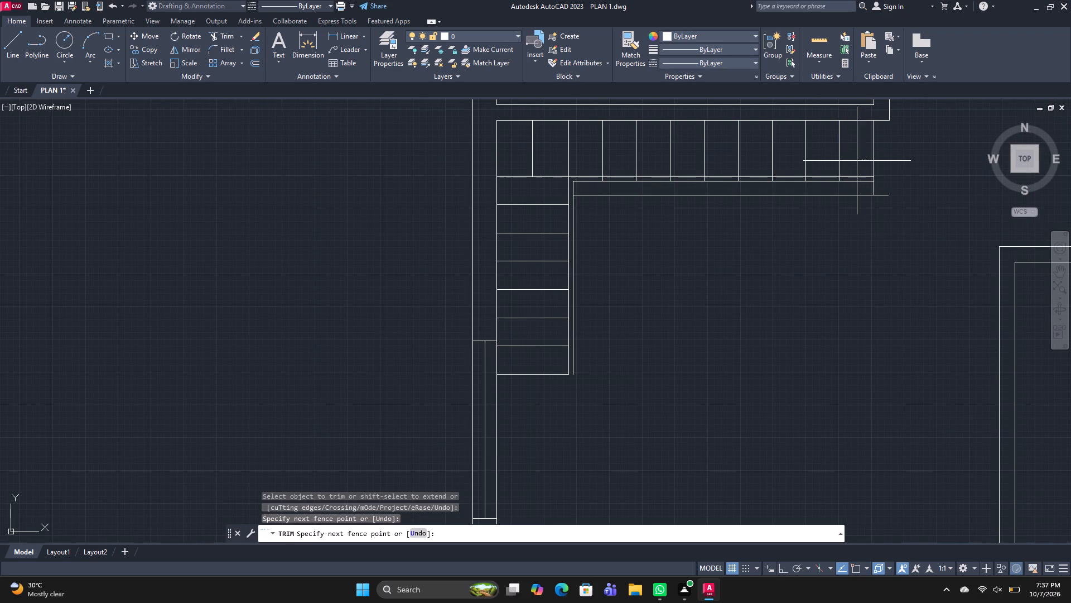
shift+drag(852, 161, 587, 162)
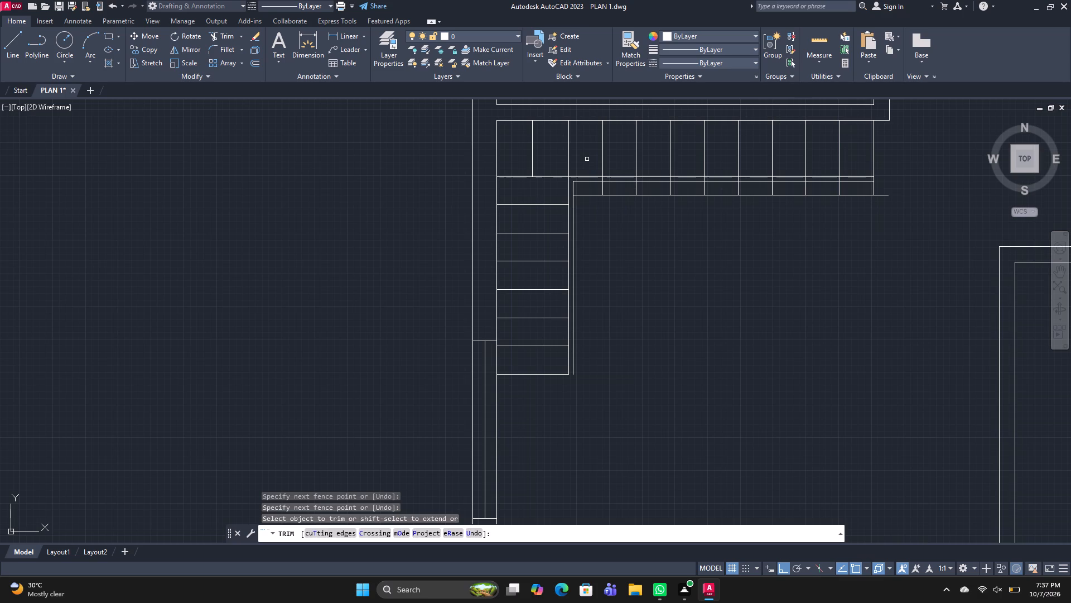
Trim away the two former lower edge lines between the horizontal leg's cross lines, and the new edge's overhang at the far end.
scroll(607, 184, up, 2)
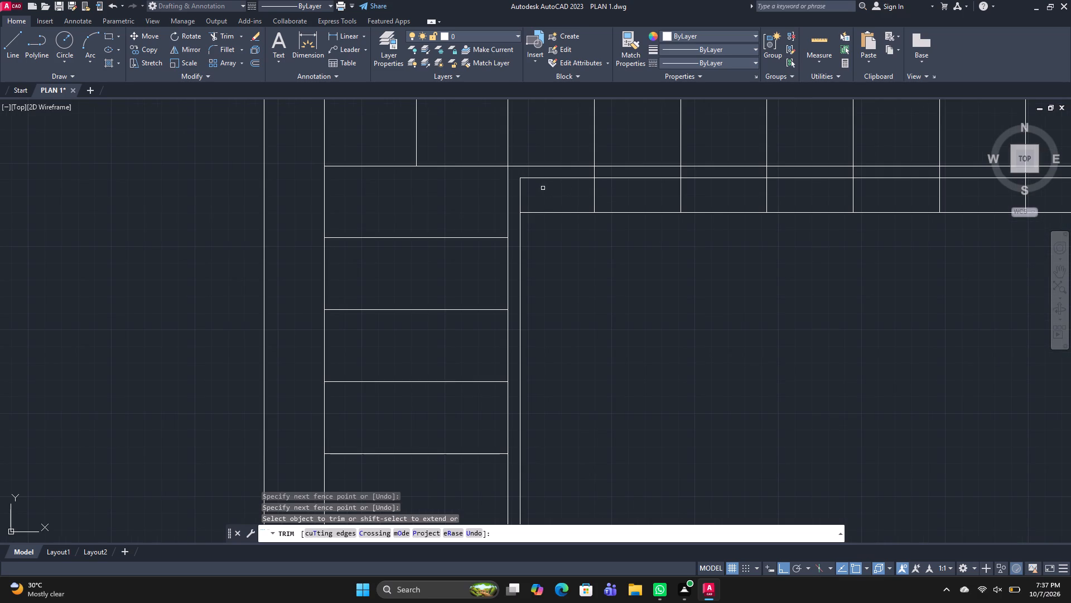
shift+click(520, 191)
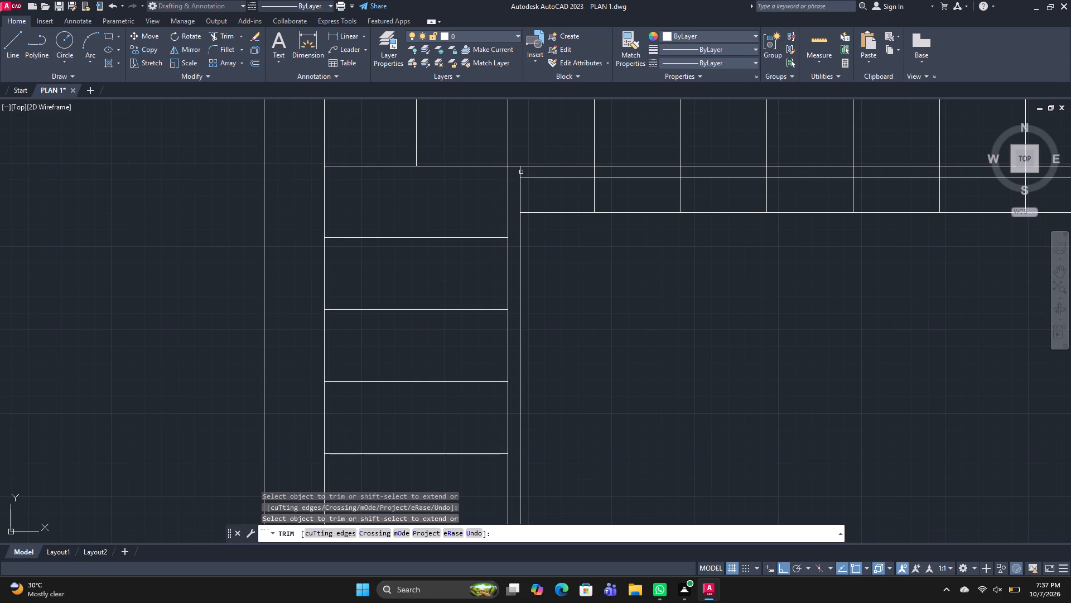
click(520, 173)
drag(573, 197, 654, 195)
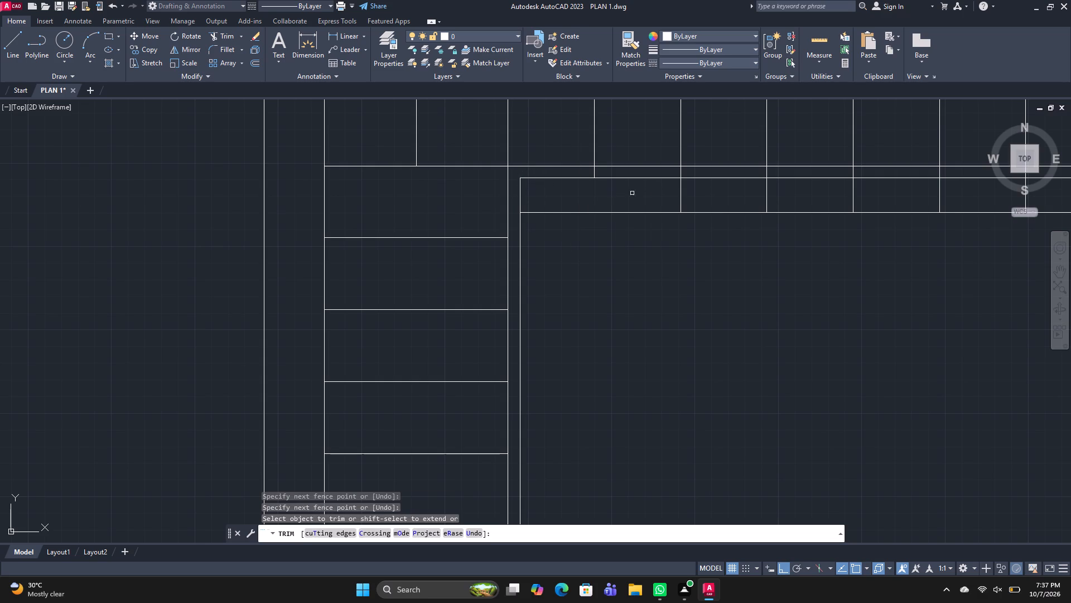
shift+click(594, 163)
drag(571, 194, 571, 140)
drag(639, 189, 639, 146)
drag(705, 191, 705, 154)
middle_drag(729, 172, 654, 222)
drag(720, 233, 718, 190)
drag(811, 240, 804, 178)
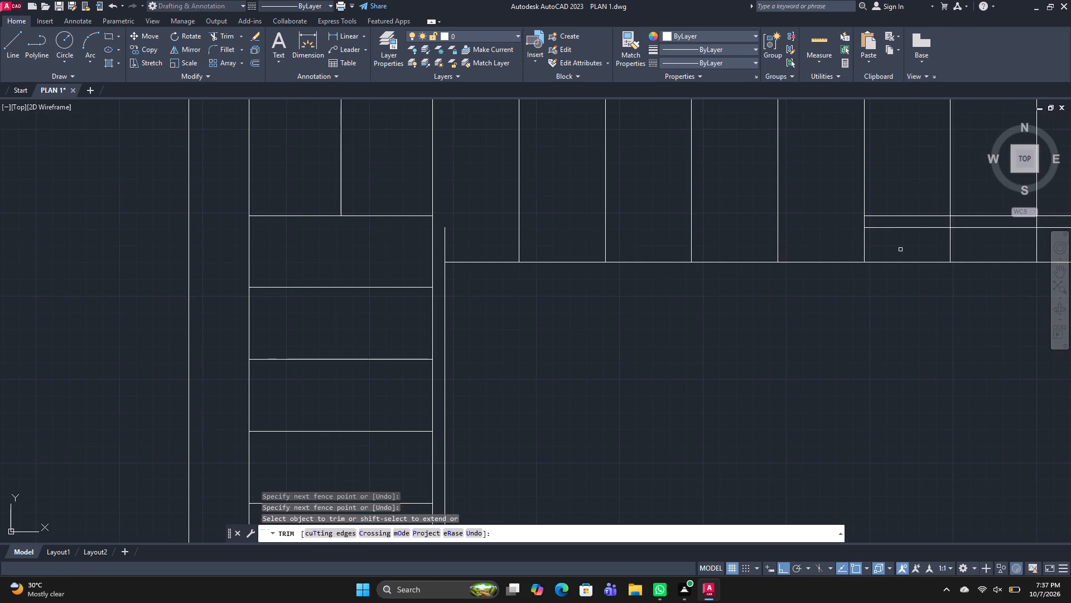
drag(900, 242, 893, 202)
middle_drag(895, 226, 774, 256)
drag(850, 274, 848, 218)
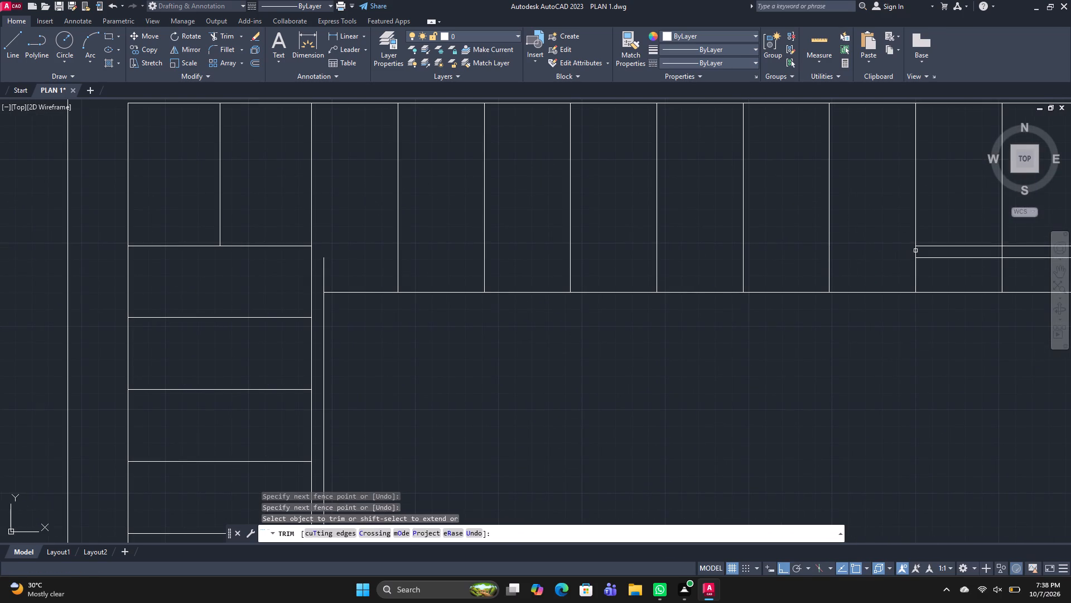
drag(935, 267, 925, 210)
middle_drag(924, 214, 685, 250)
drag(817, 299, 797, 159)
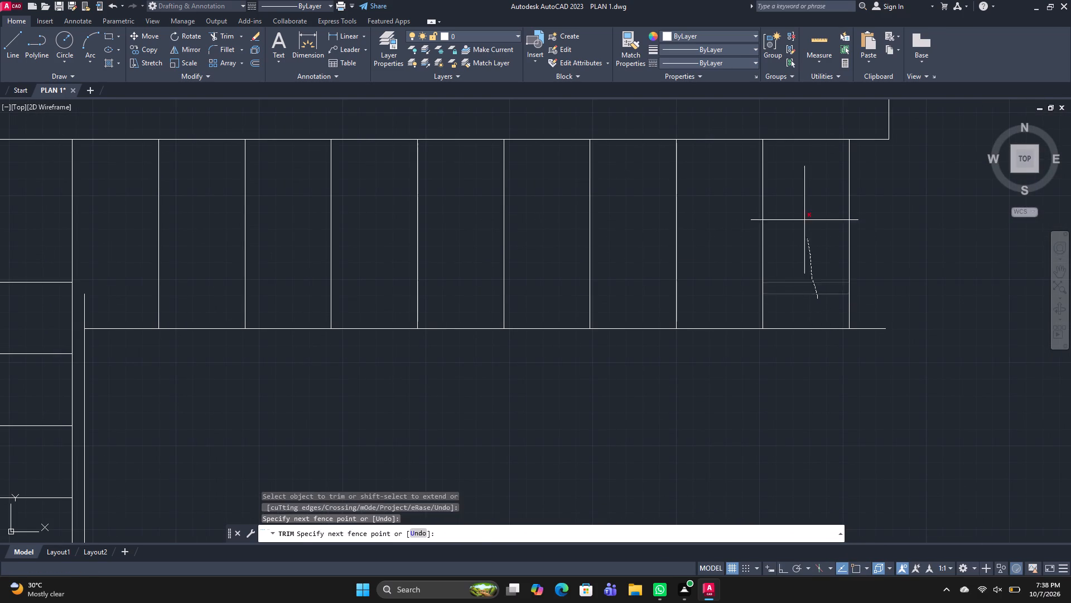
drag(797, 159, 797, 151)
click(869, 329)
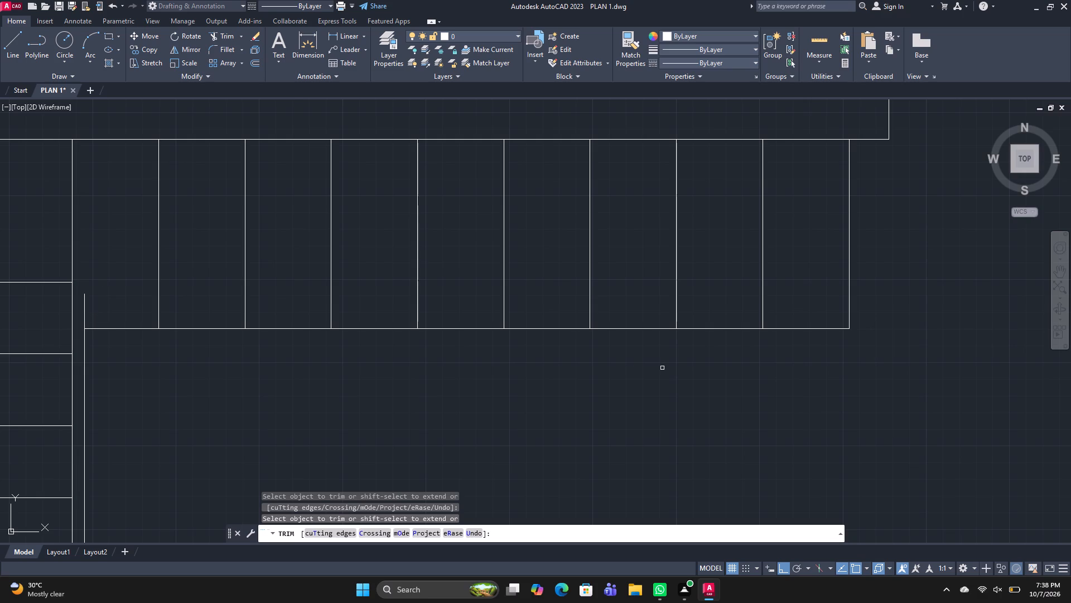
Draw a second horizontal line just above the new lower edge, from the vertical leg's outer line to the horizontal leg's far end.
key(space)
text(l)
key(space)
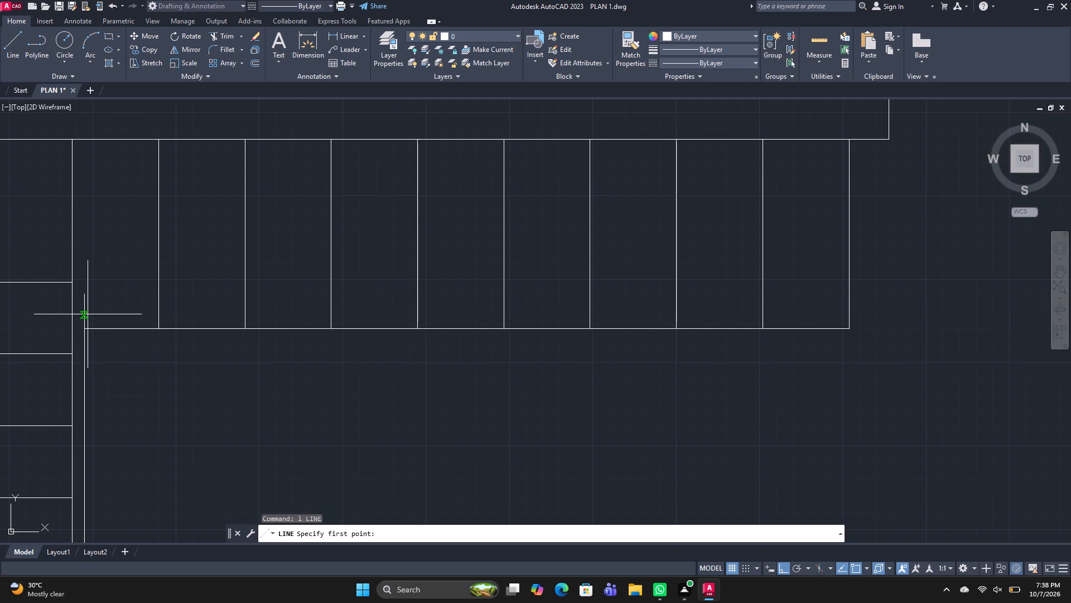
click(86, 319)
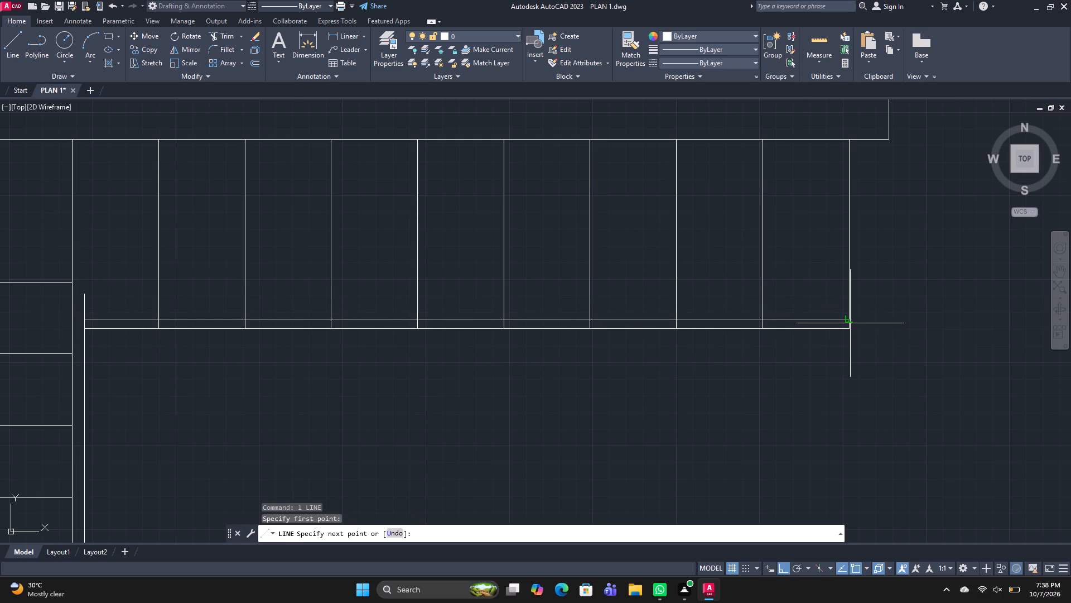
click(851, 323)
key(space)
Trim the vertical leg's outer line back to the new lower edge, and remove the second line's first section beside the inner corner.
key(t)
key(r)
key(space)
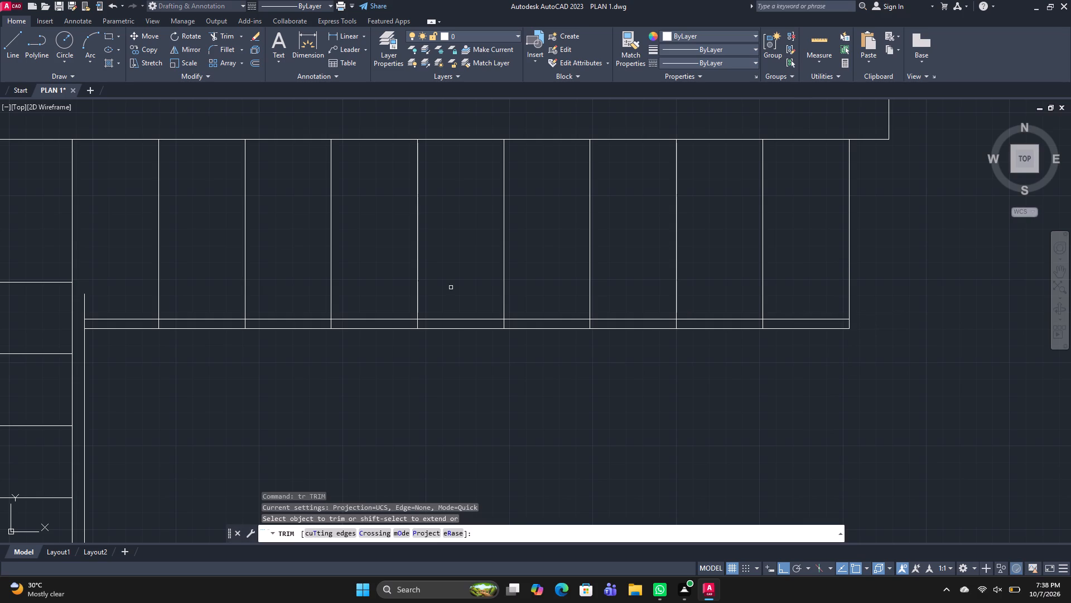
click(85, 301)
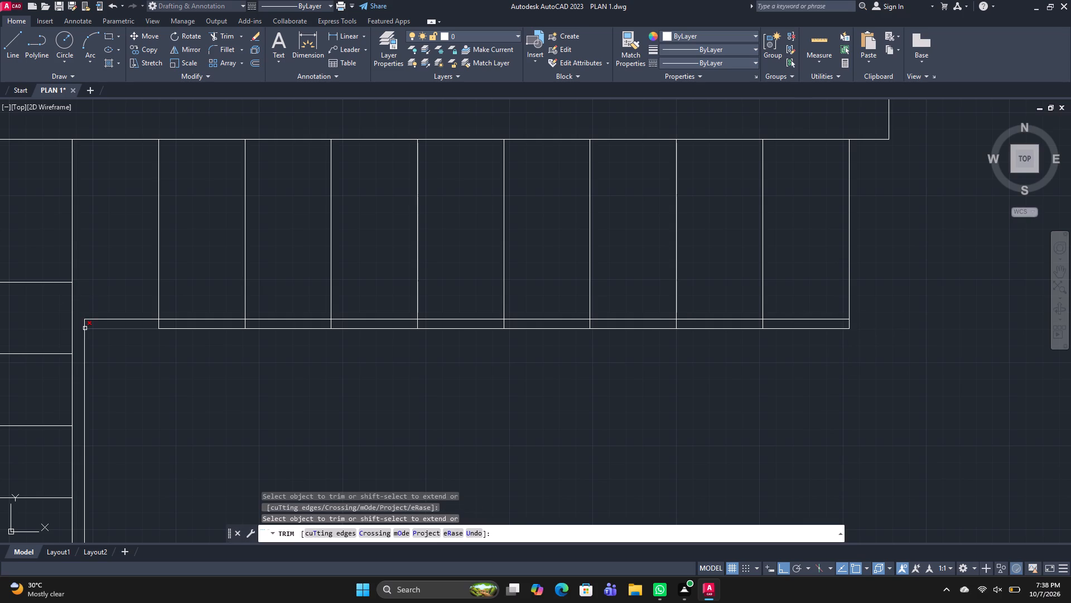
scroll(106, 324, up, 1)
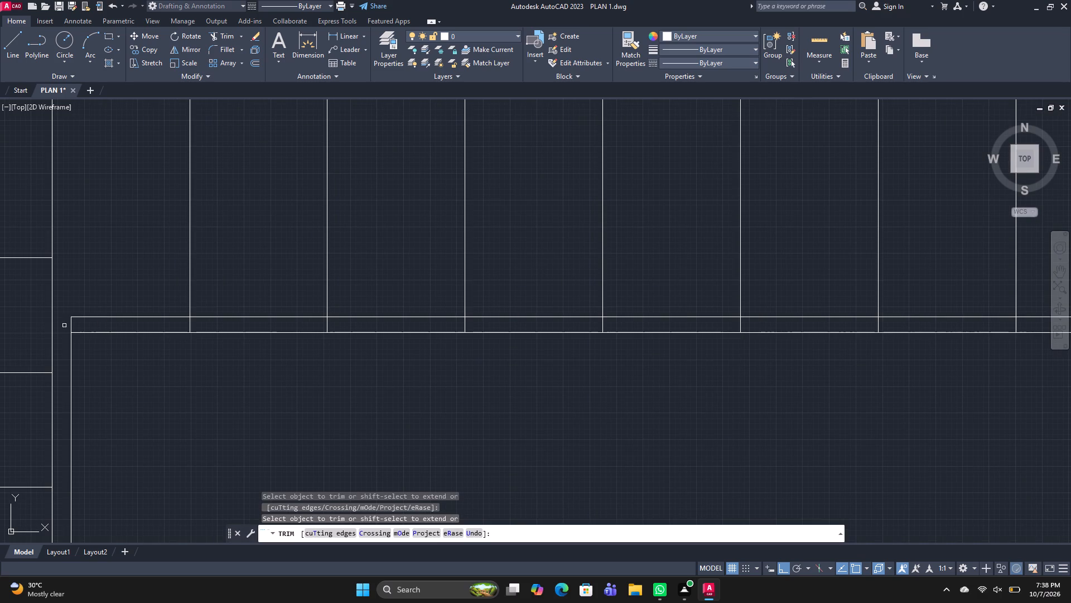
click(72, 324)
drag(139, 319, 139, 303)
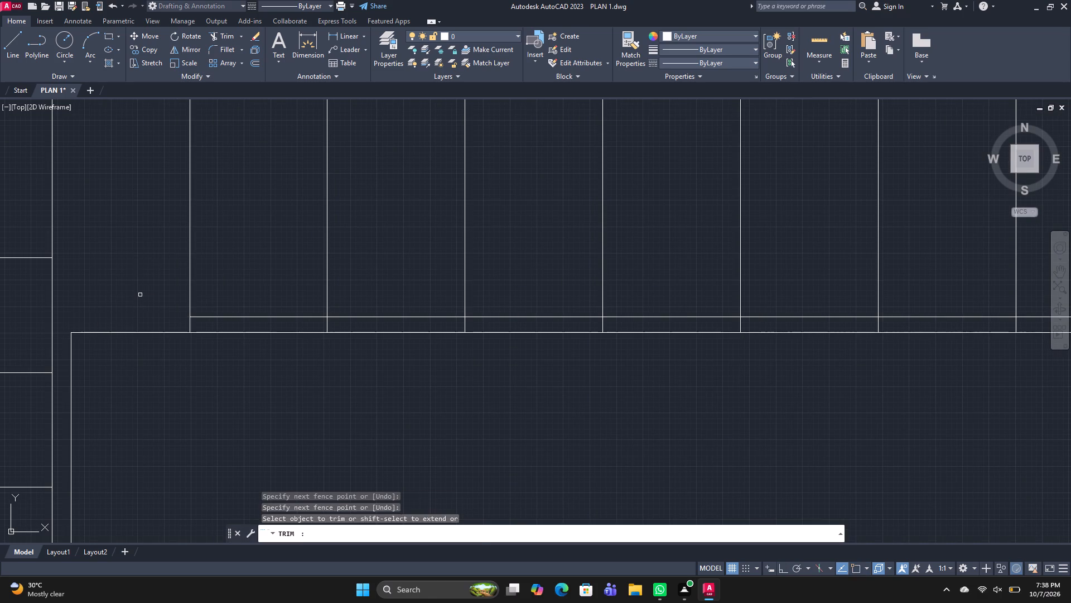
key(space)
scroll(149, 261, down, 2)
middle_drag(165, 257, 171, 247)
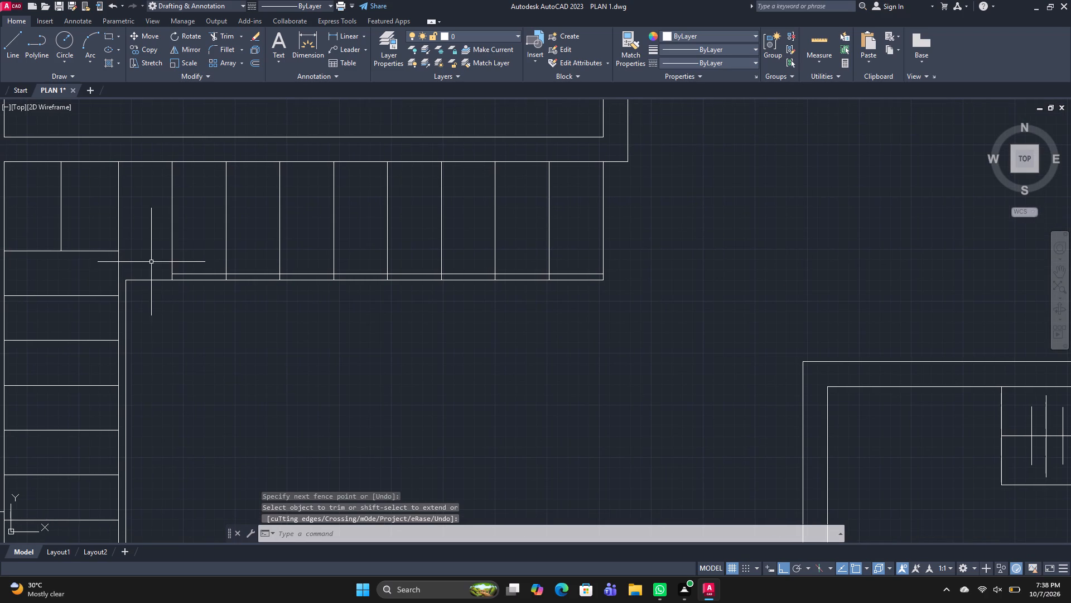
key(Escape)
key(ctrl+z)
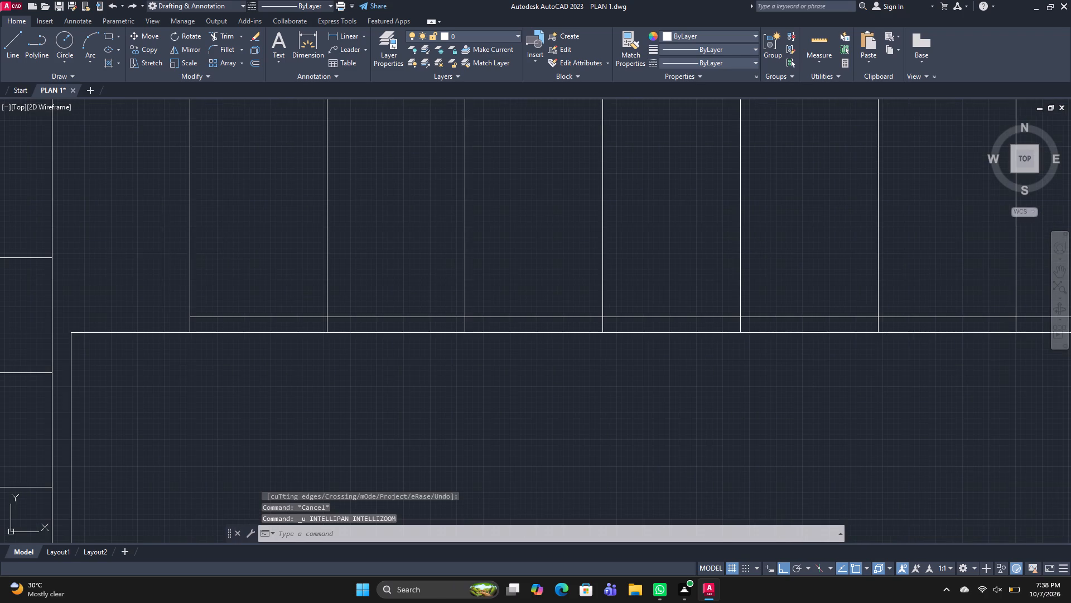
Undo the last trims and rework the inner corner: trim the outer line to the lower edge, extending the second line to the vertical leg's inner line.
key(ctrl+z)
key(t)
key(r)
key(space)
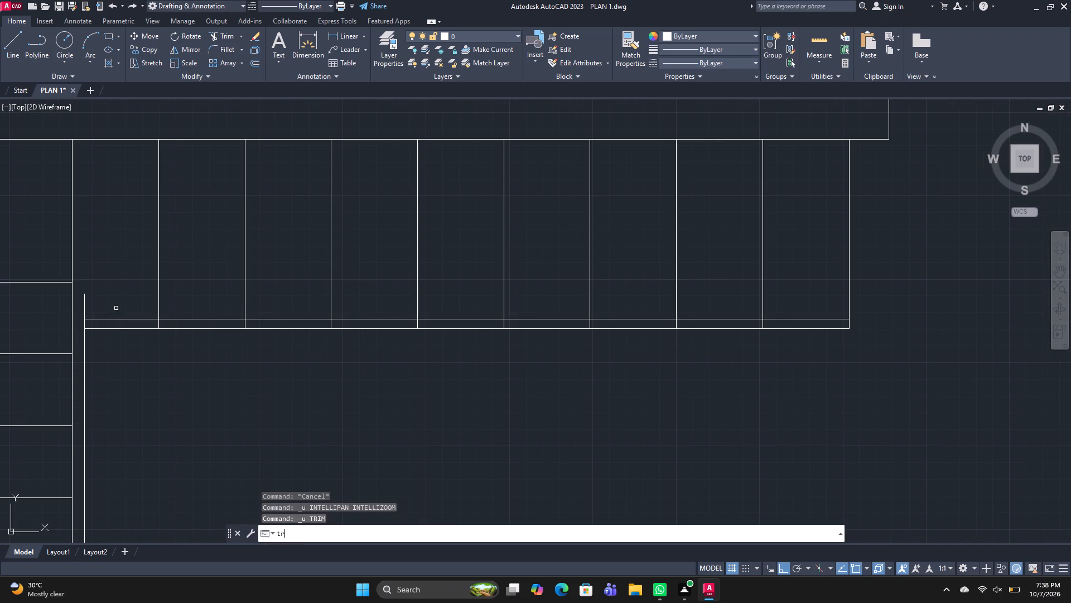
click(84, 300)
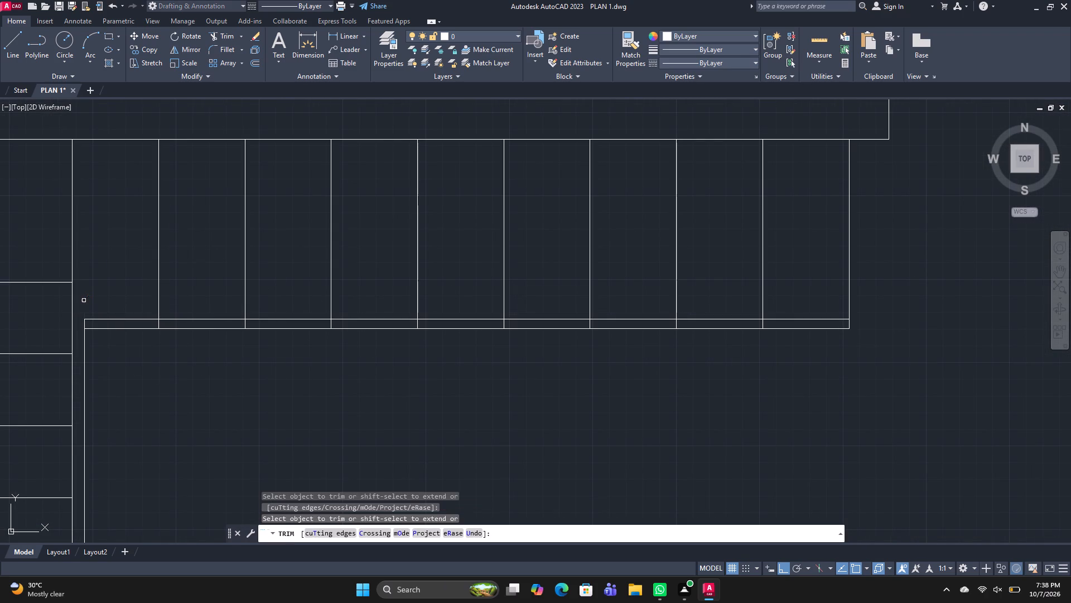
scroll(84, 322, up, 1)
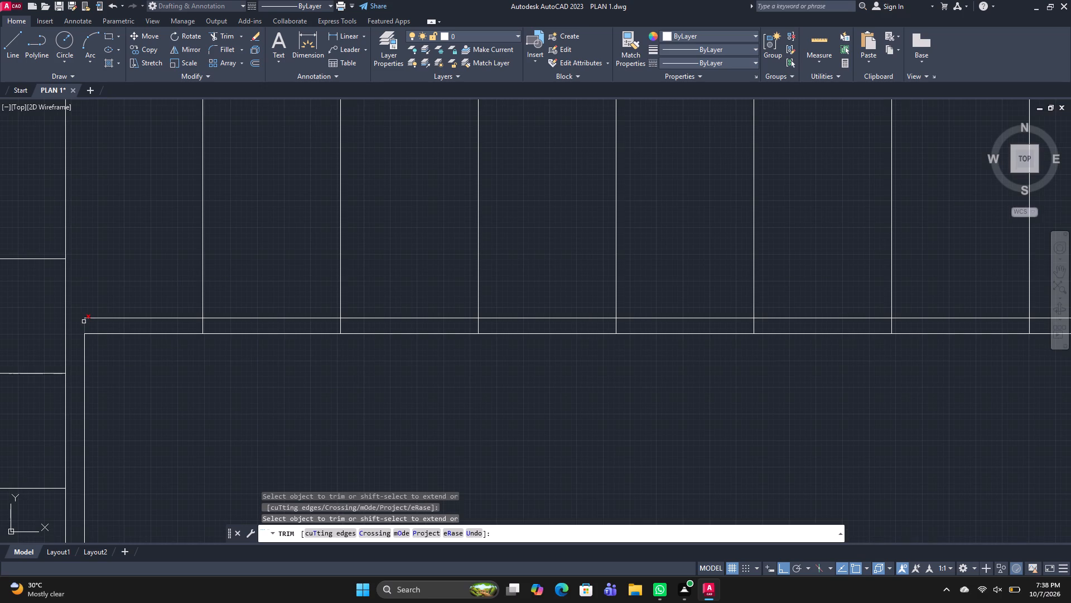
shift+click(91, 319)
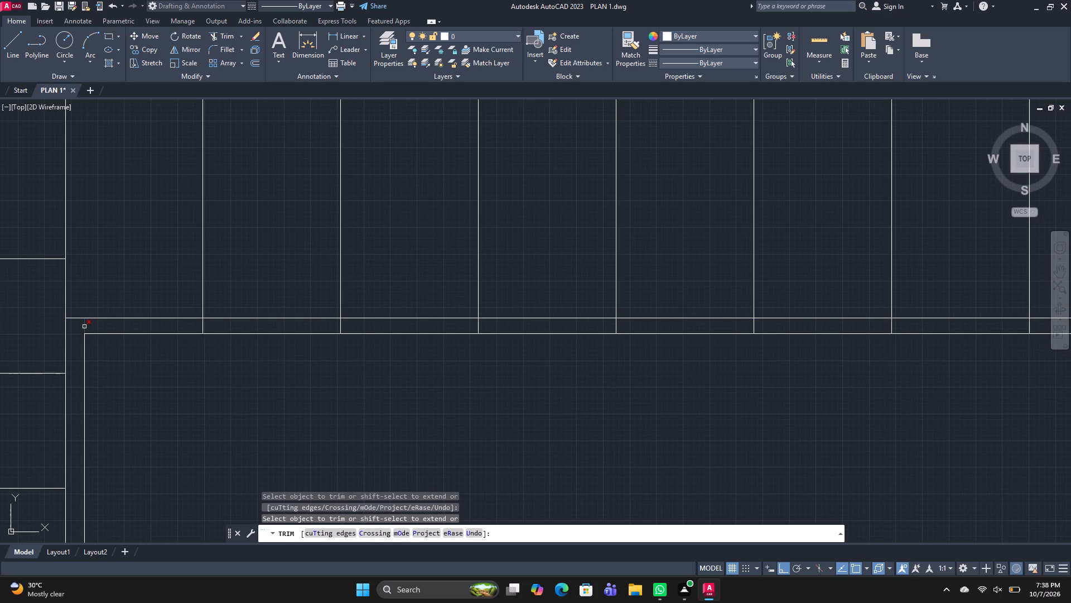
click(84, 327)
key(space)
scroll(145, 289, down, 2)
scroll(272, 336, up, 1)
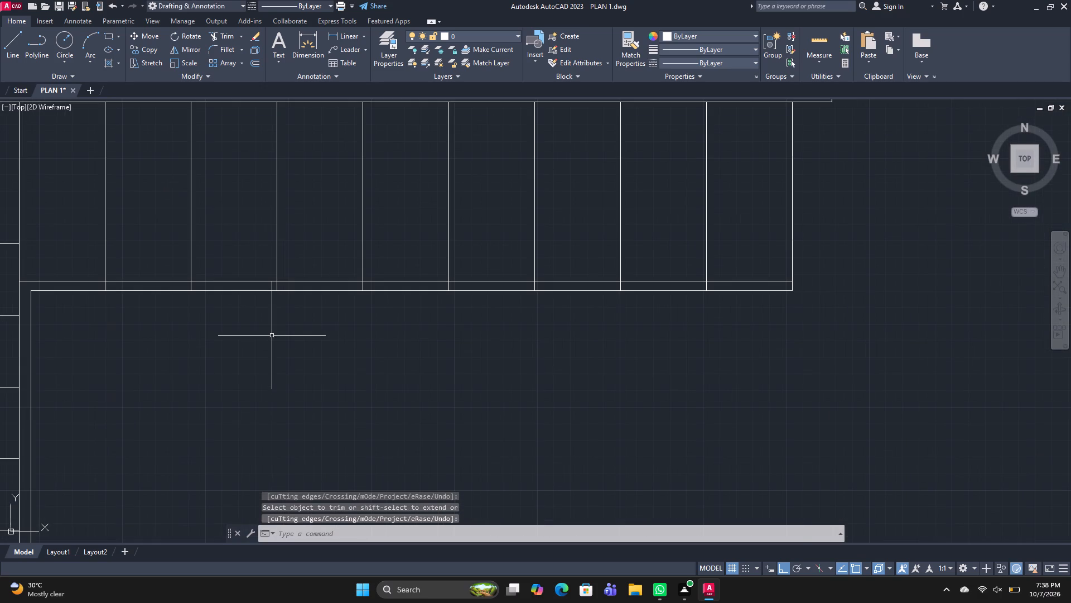
Trim the horizontal leg's intermediate cross lines out of the narrow strip between its two front edge lines.
key(t)
text(r)
key(space)
scroll(109, 292, up, 2)
click(99, 280)
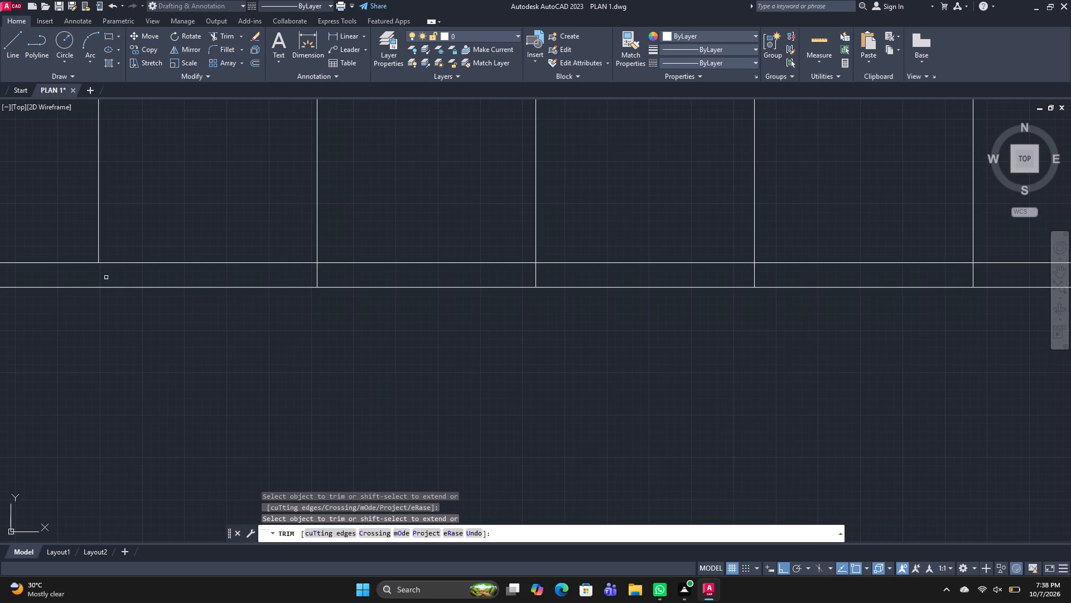
click(317, 276)
drag(542, 274, 535, 274)
click(496, 274)
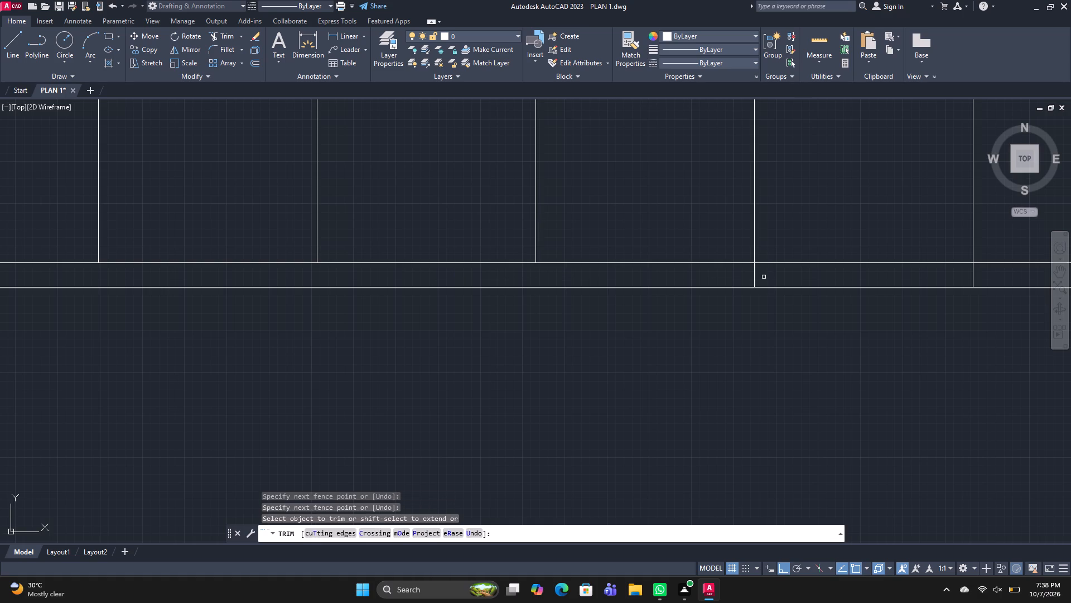
drag(764, 276, 752, 275)
click(670, 275)
scroll(670, 276, down, 3)
scroll(814, 277, up, 2)
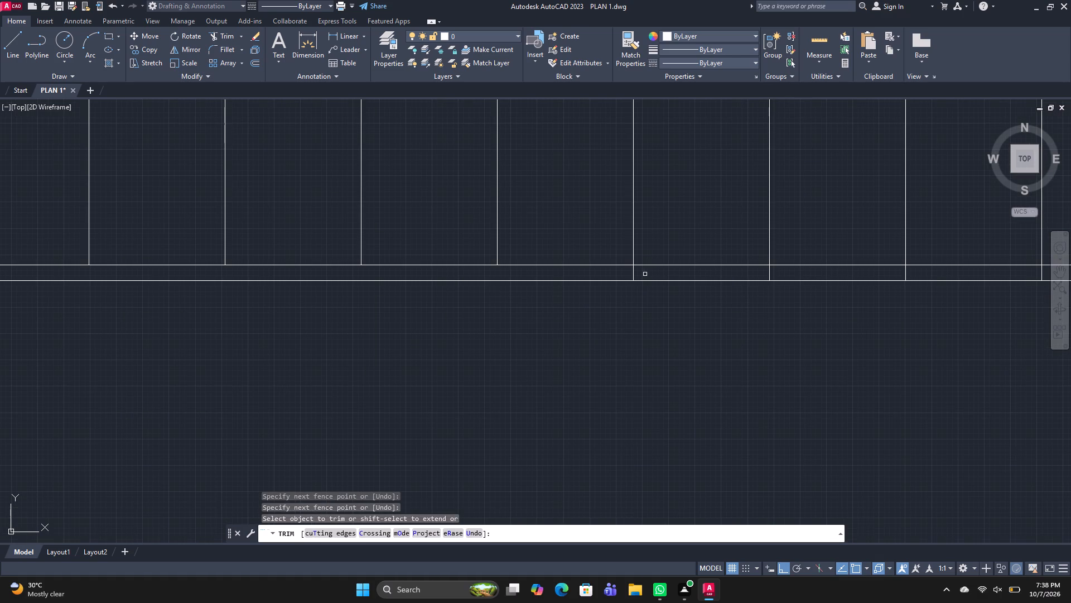
click(643, 274)
click(602, 274)
click(779, 276)
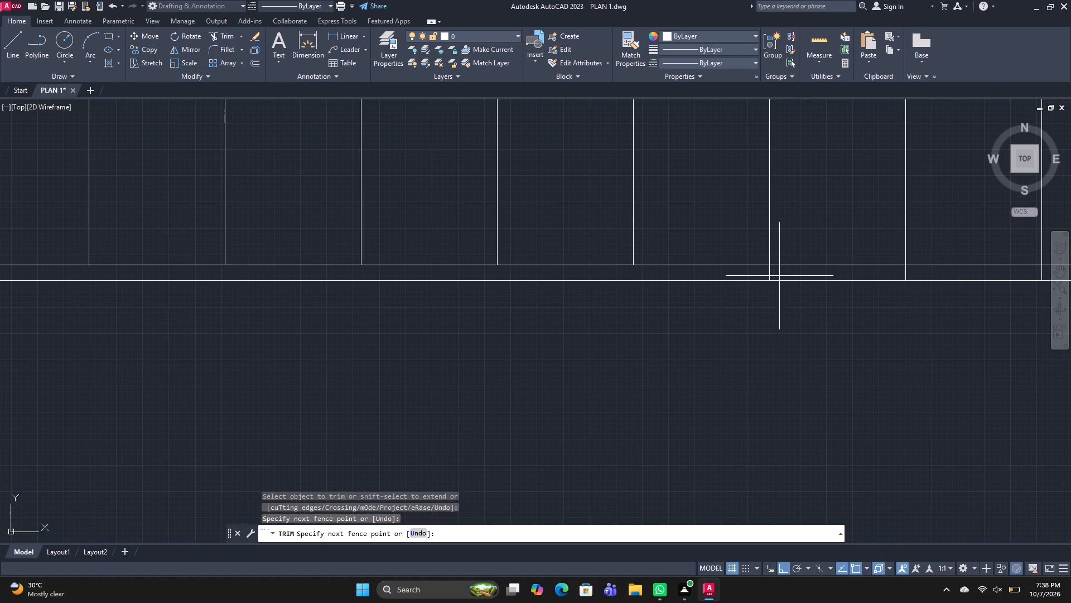
click(753, 276)
middle_drag(880, 329, 430, 357)
scroll(479, 311, up, 2)
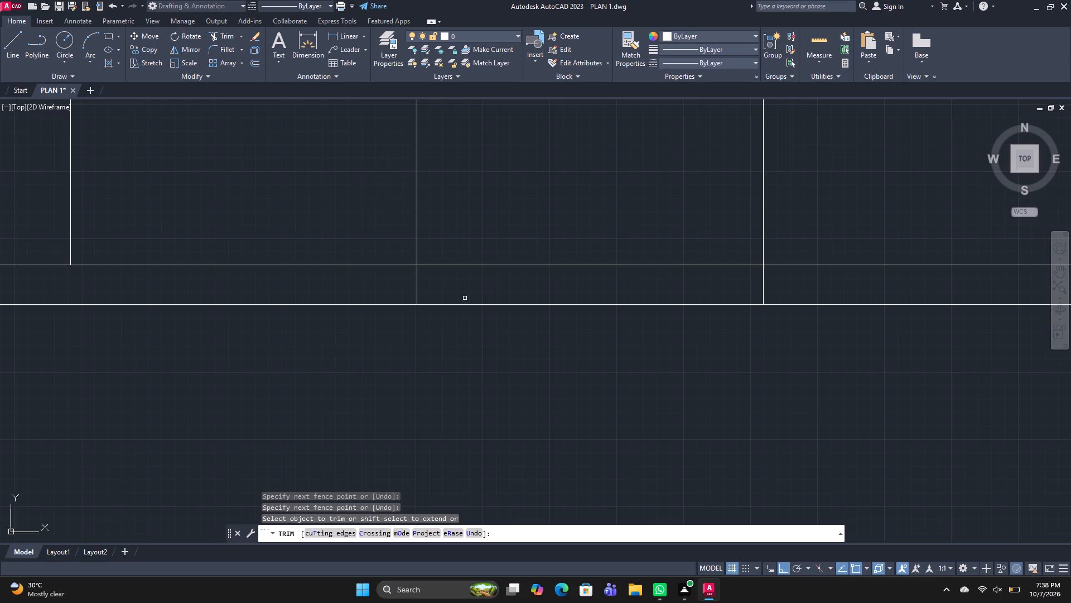
drag(451, 288, 427, 288)
click(344, 278)
click(459, 285)
drag(775, 291, 769, 293)
click(707, 294)
scroll(707, 294, down, 3)
key(space)
scroll(470, 338, down, 1)
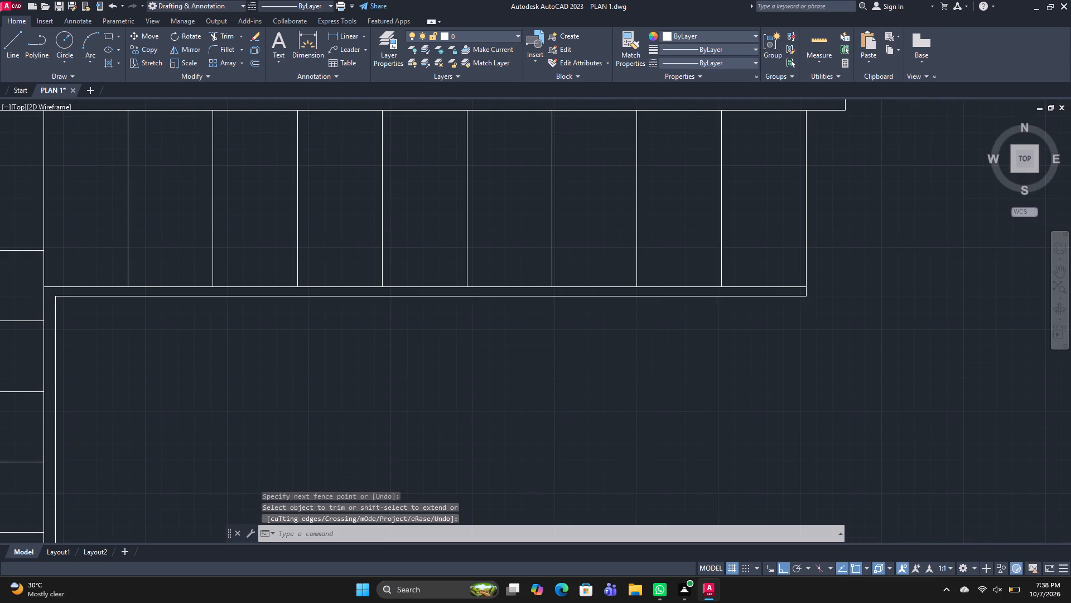
Save the drawing.
key(ctrl+s)
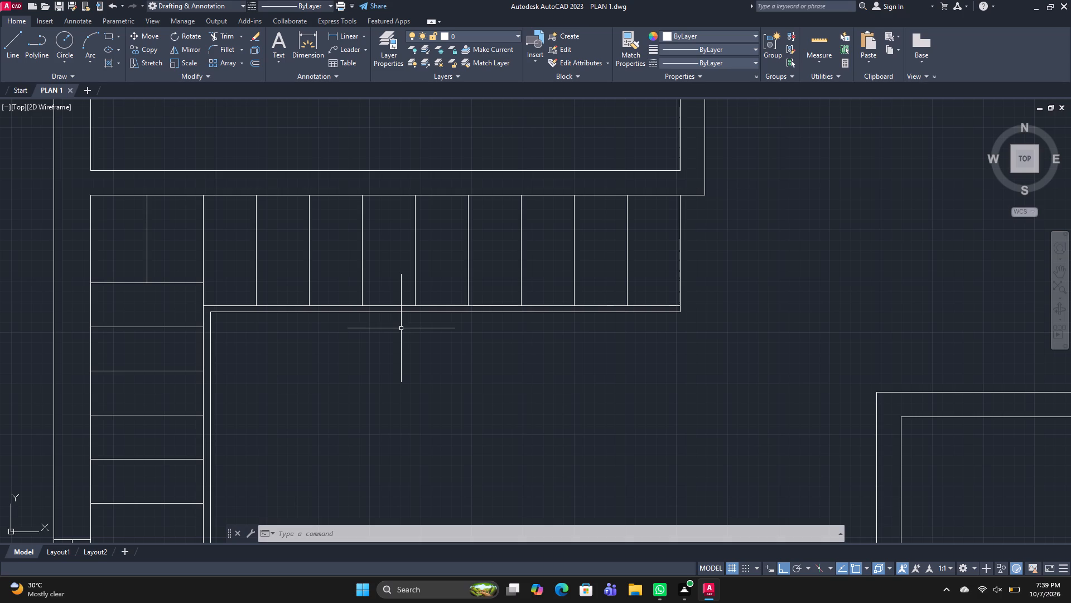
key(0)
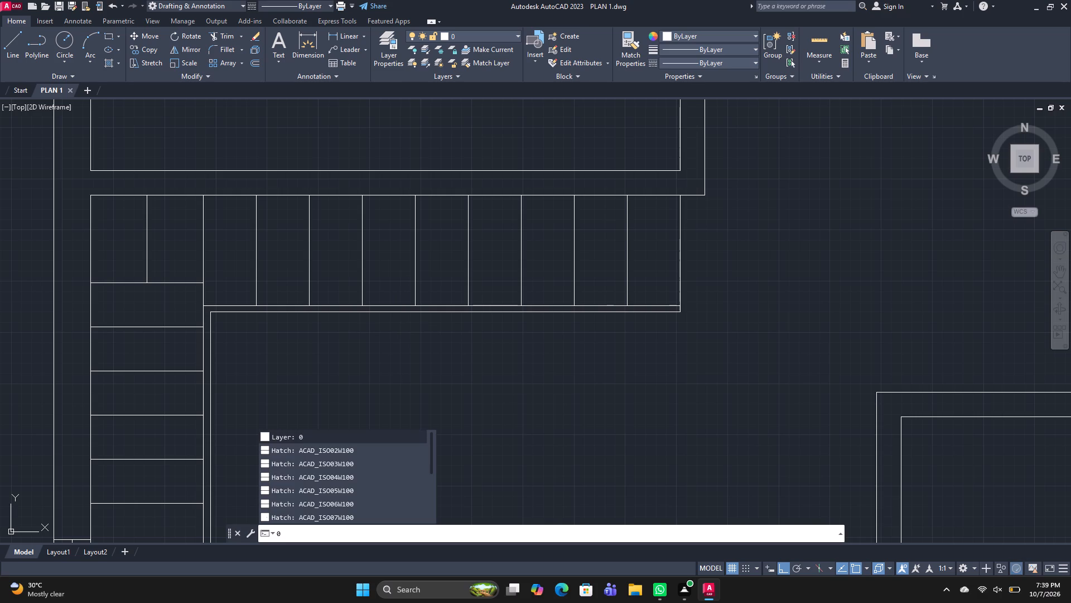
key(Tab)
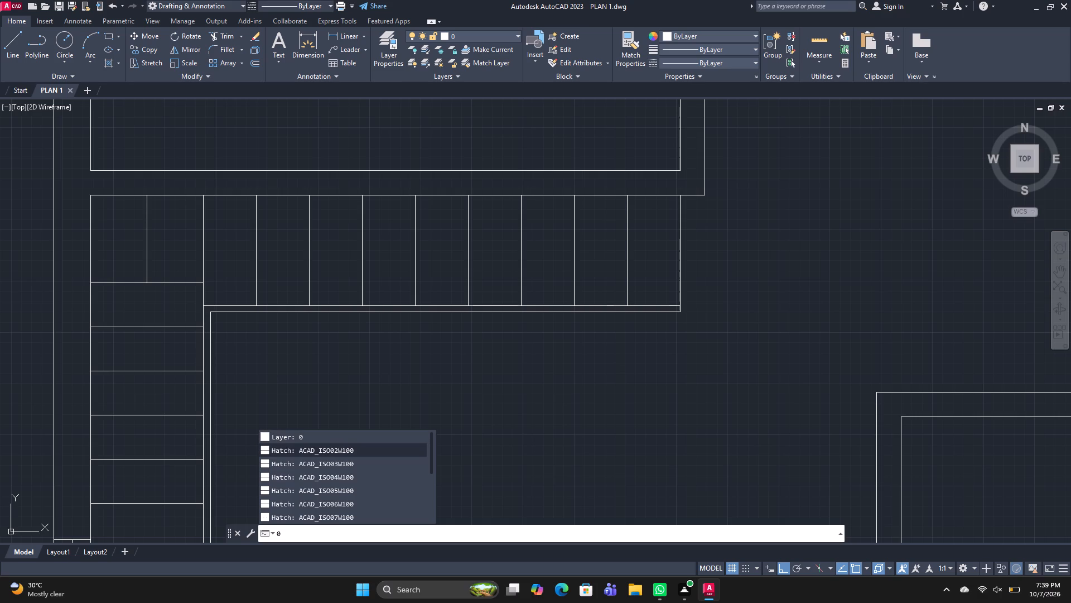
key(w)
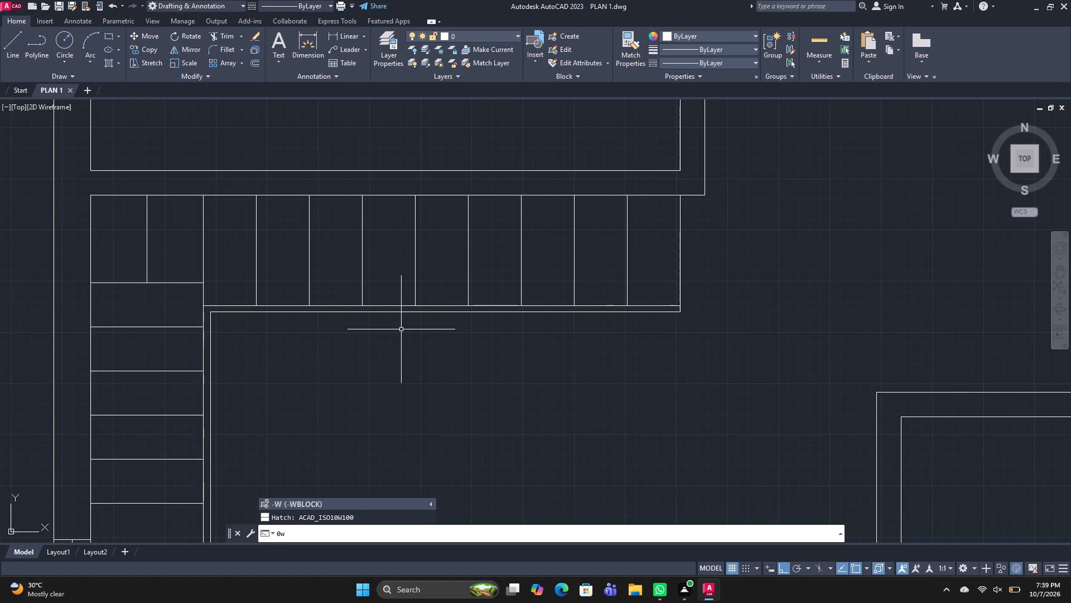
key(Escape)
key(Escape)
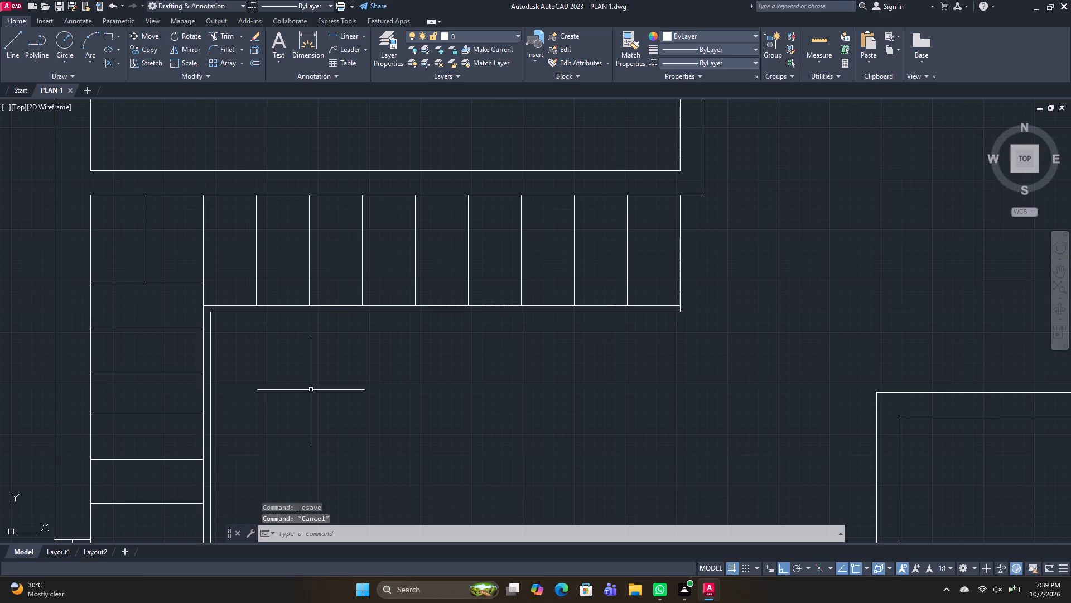
Bring both floor plans into view and save the drawing again.
scroll(218, 389, down, 2)
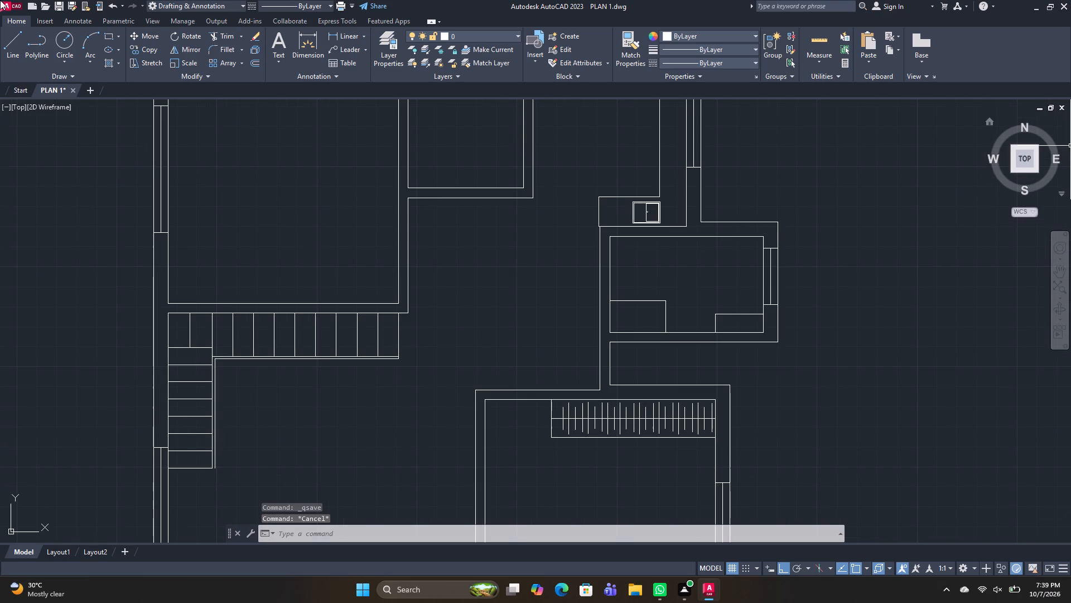
scroll(515, 274, down, 3)
scroll(565, 322, up, 1)
middle_drag(581, 355, 496, 339)
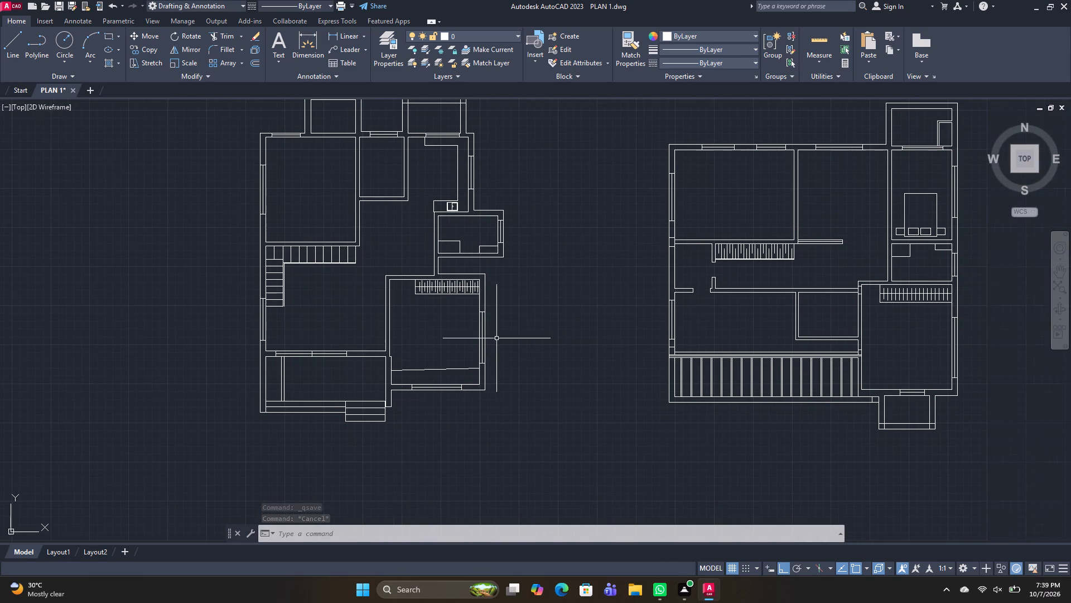
key(ctrl+s)
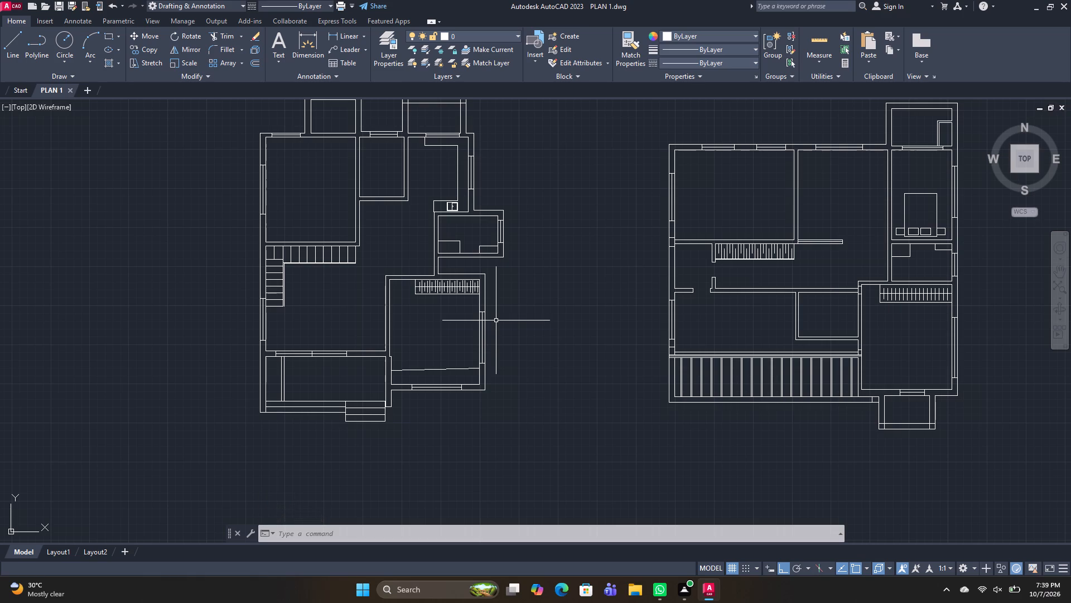
Draw a horizontal base line in the empty area to the east of the second floor plan, level with its lower edge.
scroll(589, 309, down, 2)
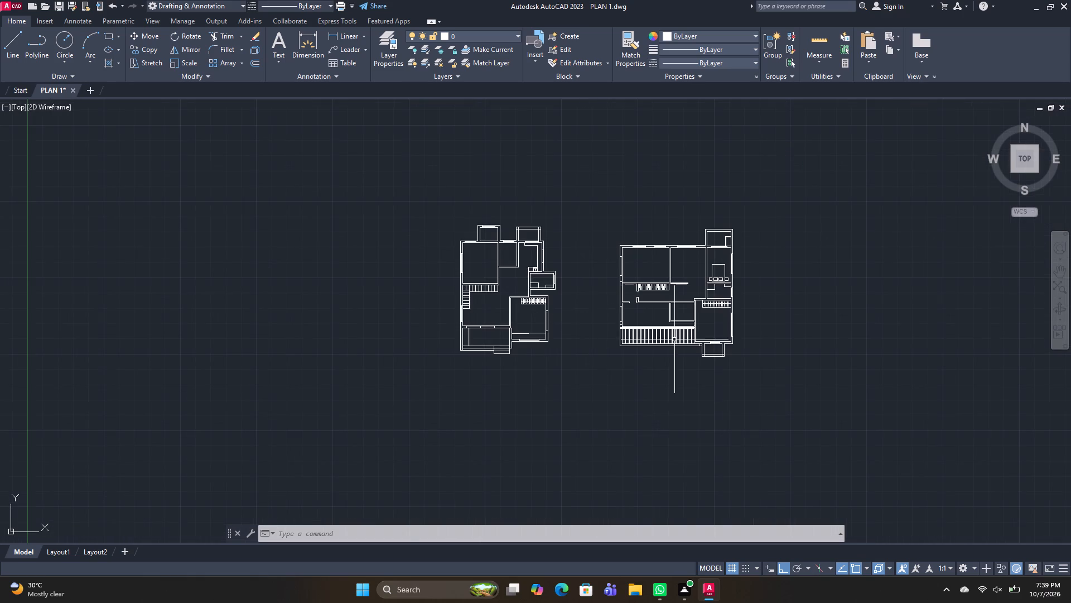
middle_drag(721, 343, 394, 319)
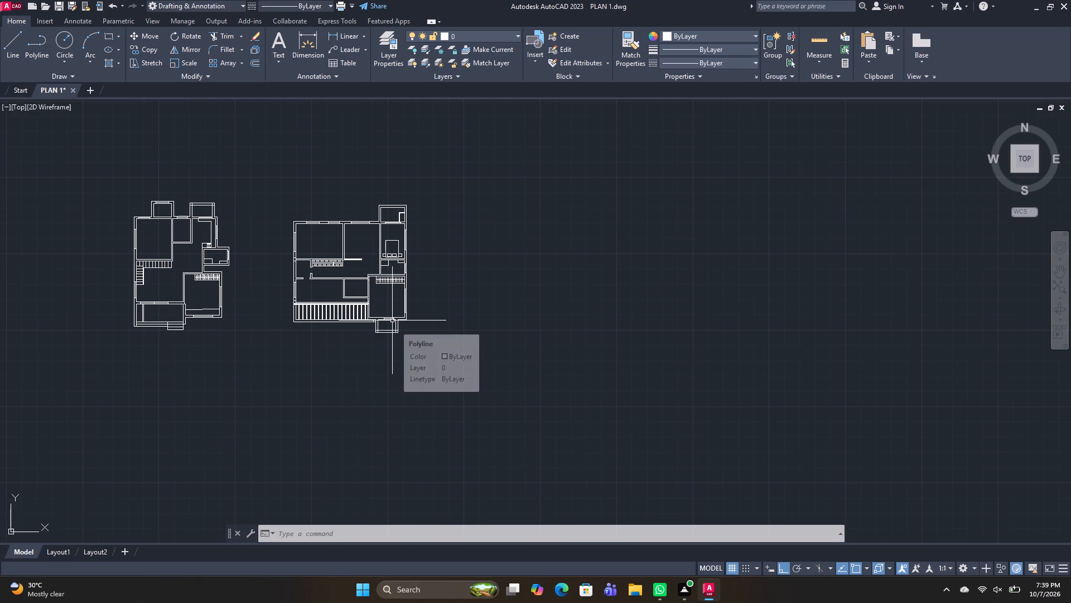
text(l)
key(space)
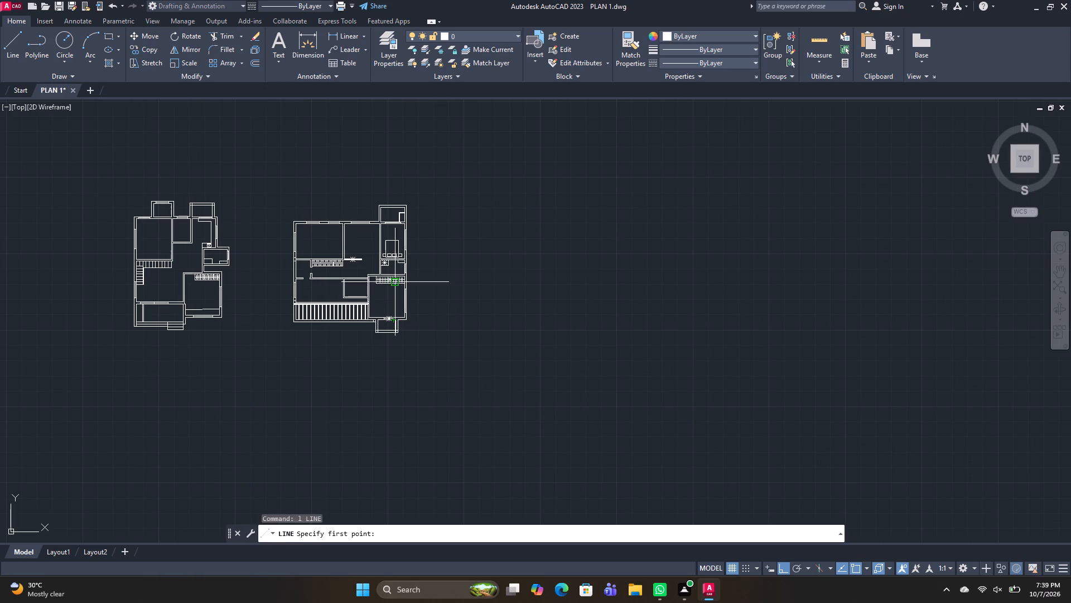
click(465, 323)
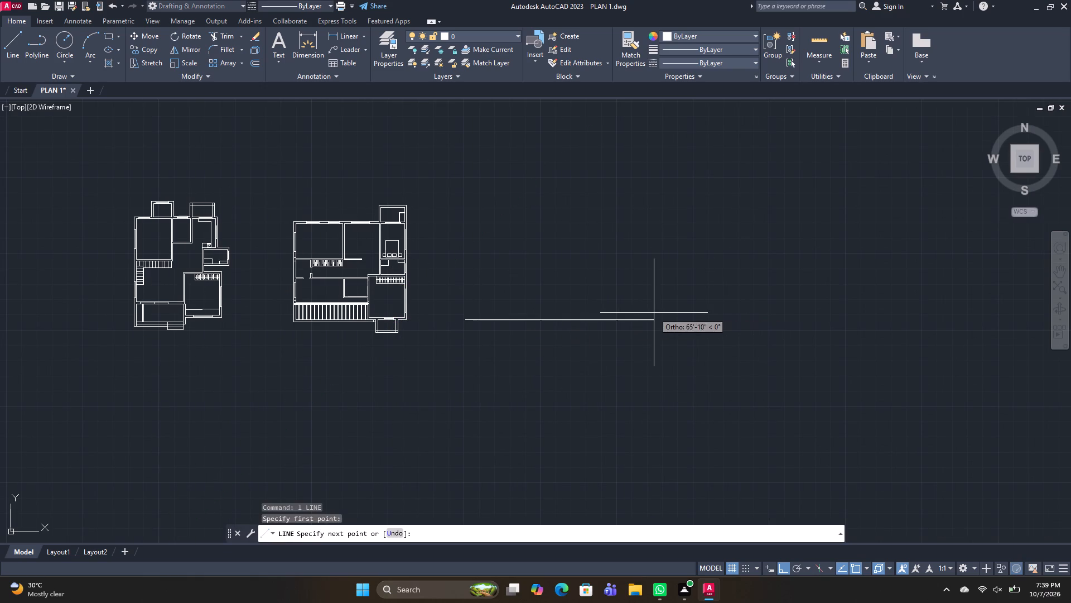
scroll(632, 315, up, 1)
click(616, 315)
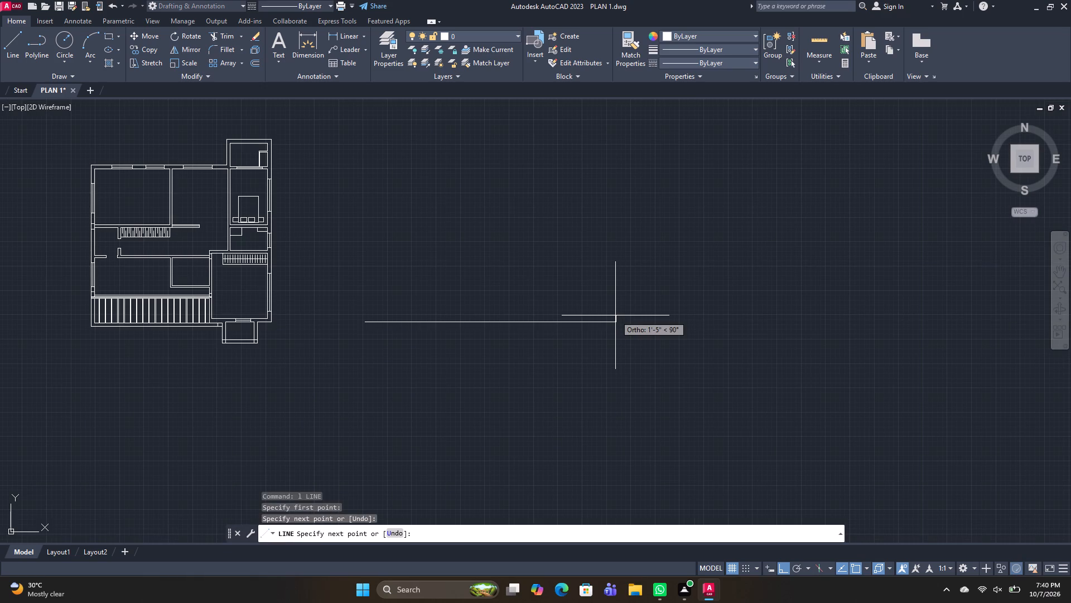
text(o t)
key(space)
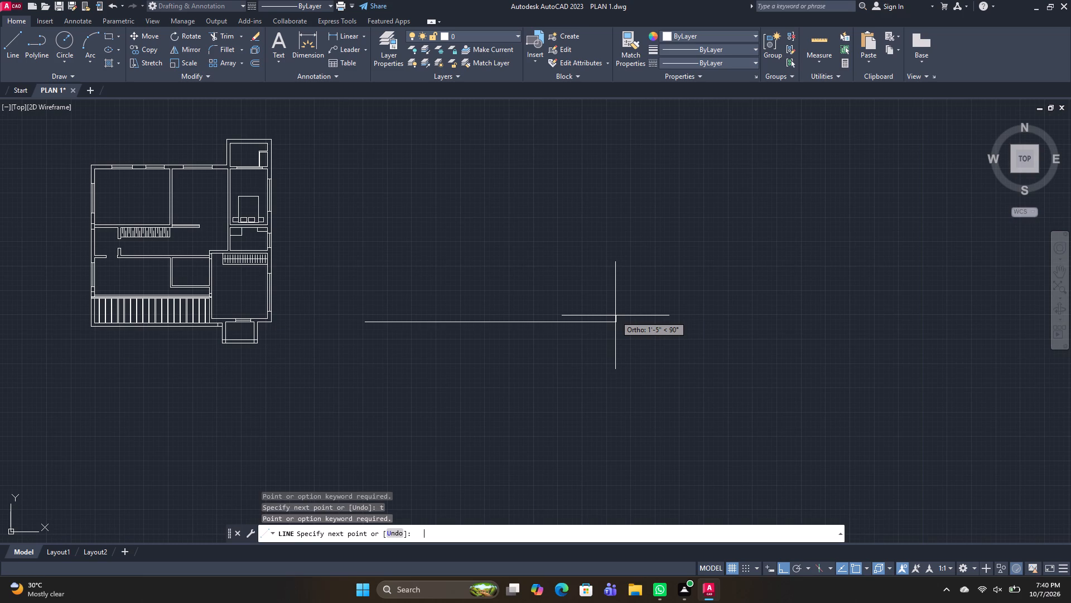
key(Escape)
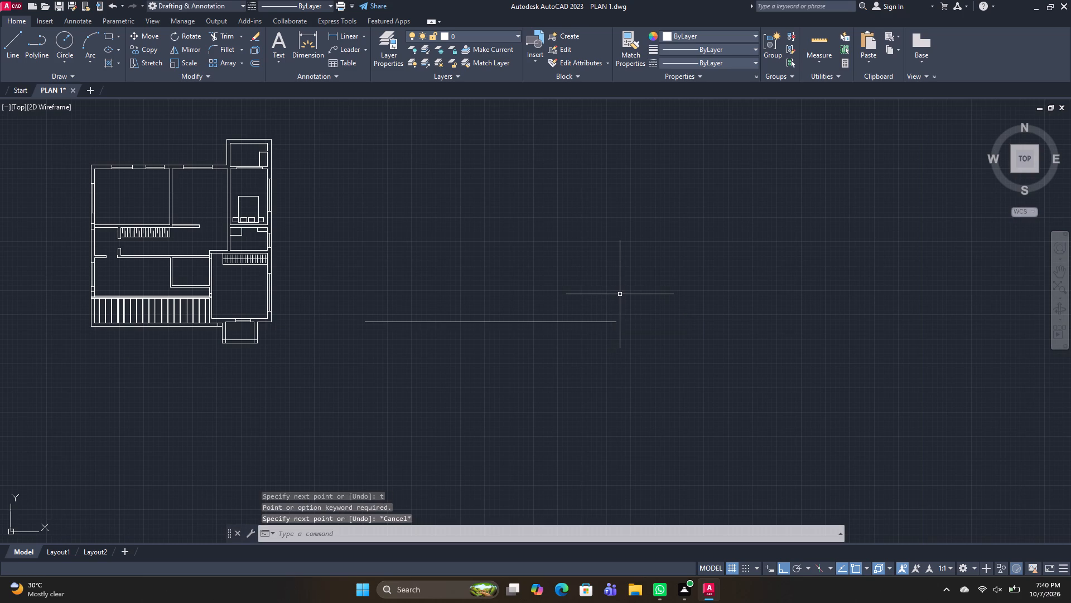
Offset the new base line with the Through option to a point just above it.
text(o)
key(space)
key(t)
key(space)
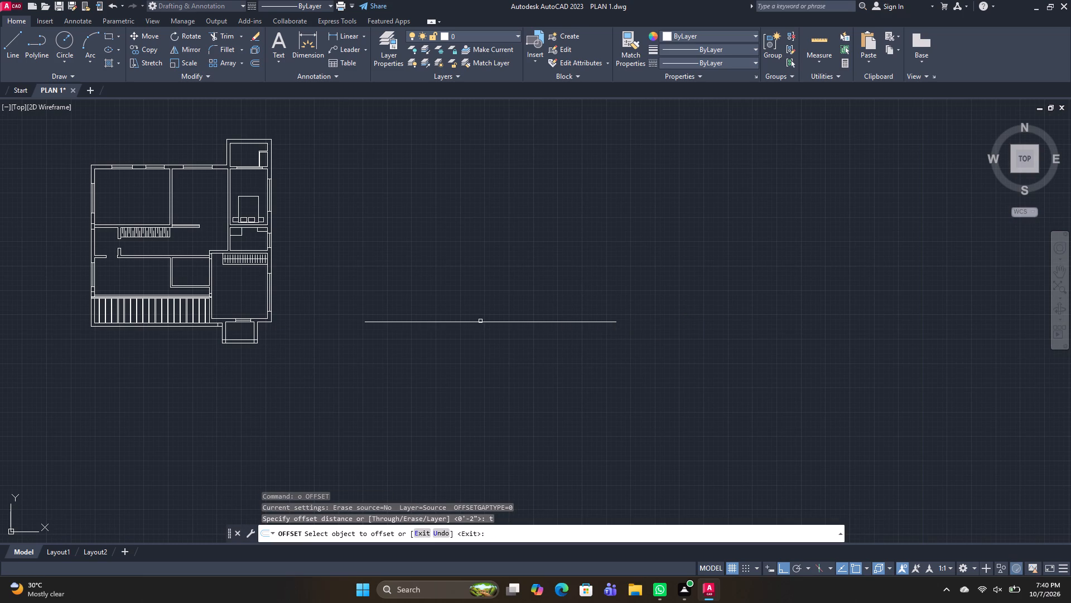
click(480, 320)
click(483, 323)
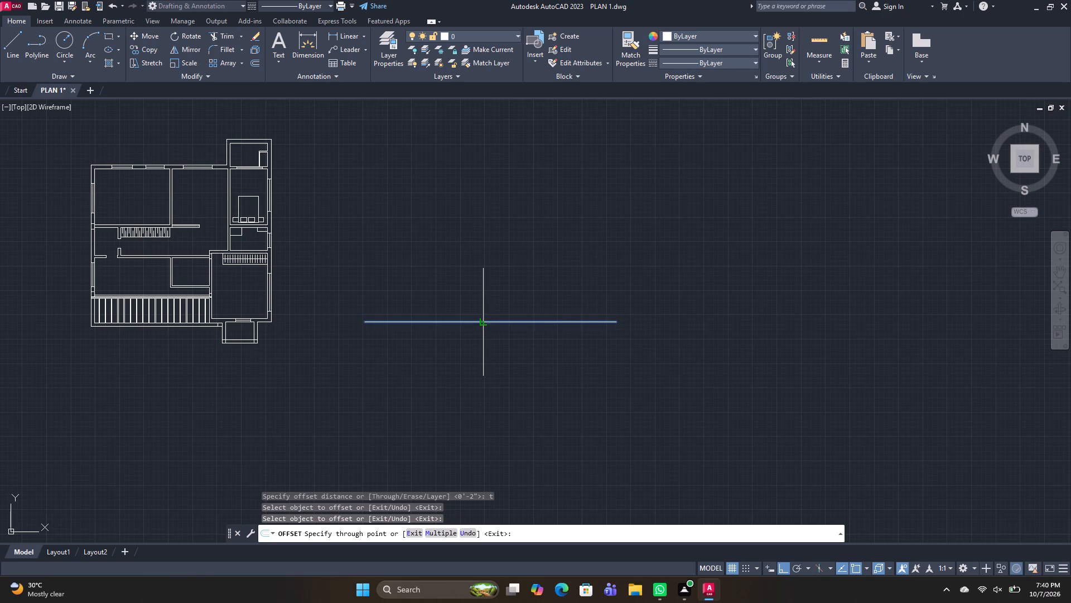
scroll(488, 312, up, 4)
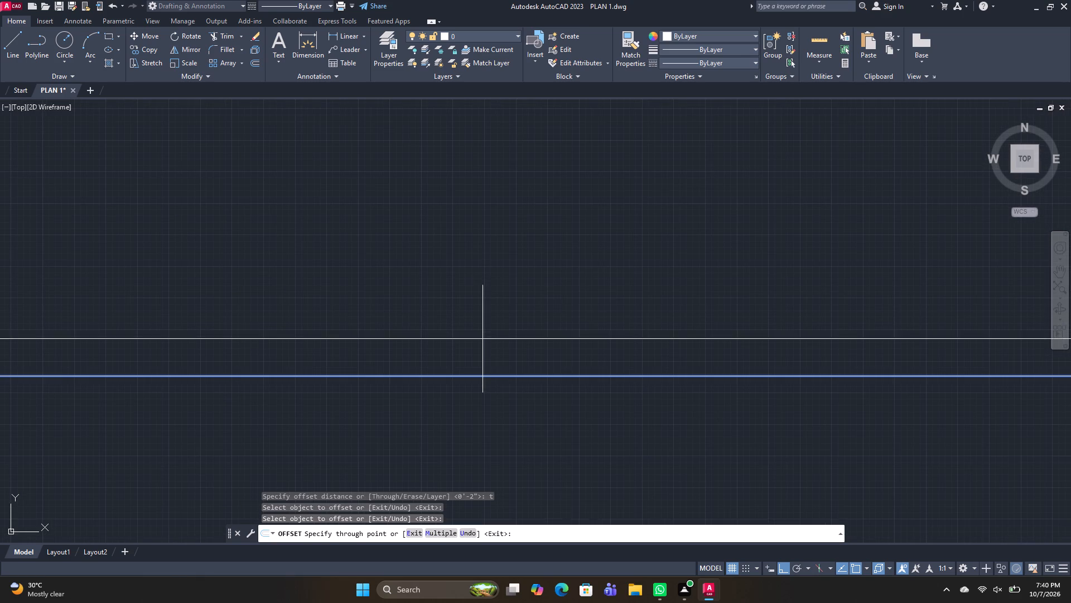
click(483, 343)
key(space)
Offset the upper of the two base lines 15' upward.
key(space)
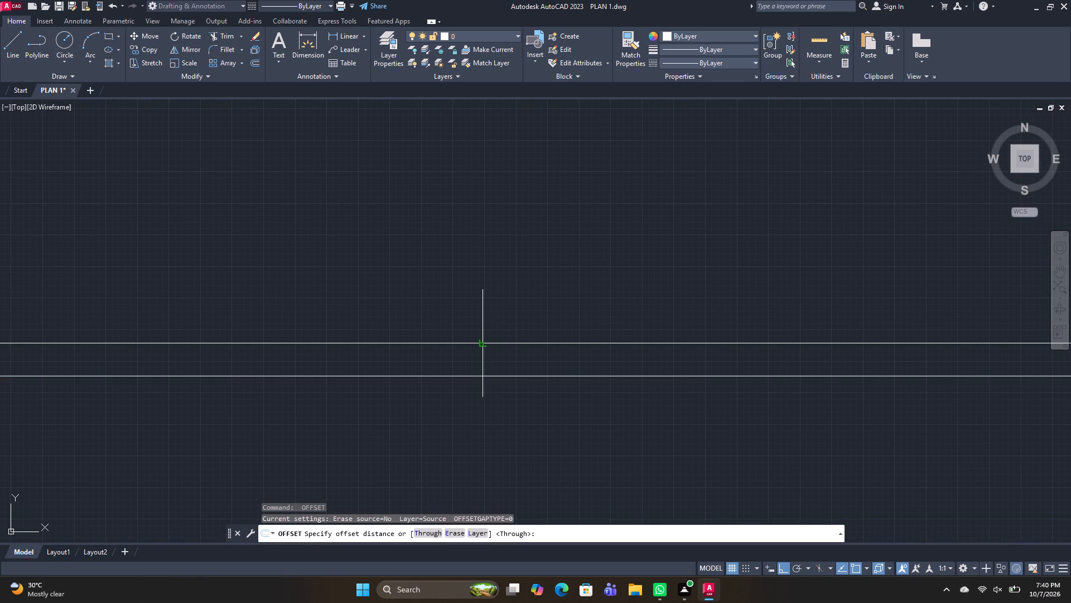
key(1)
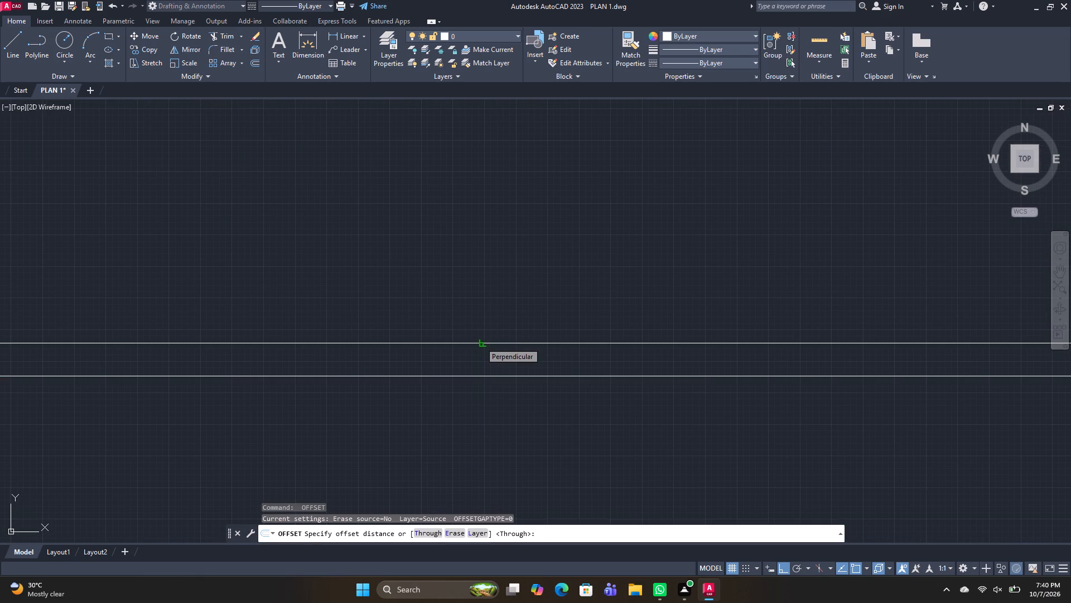
key(5)
key(apostrophe)
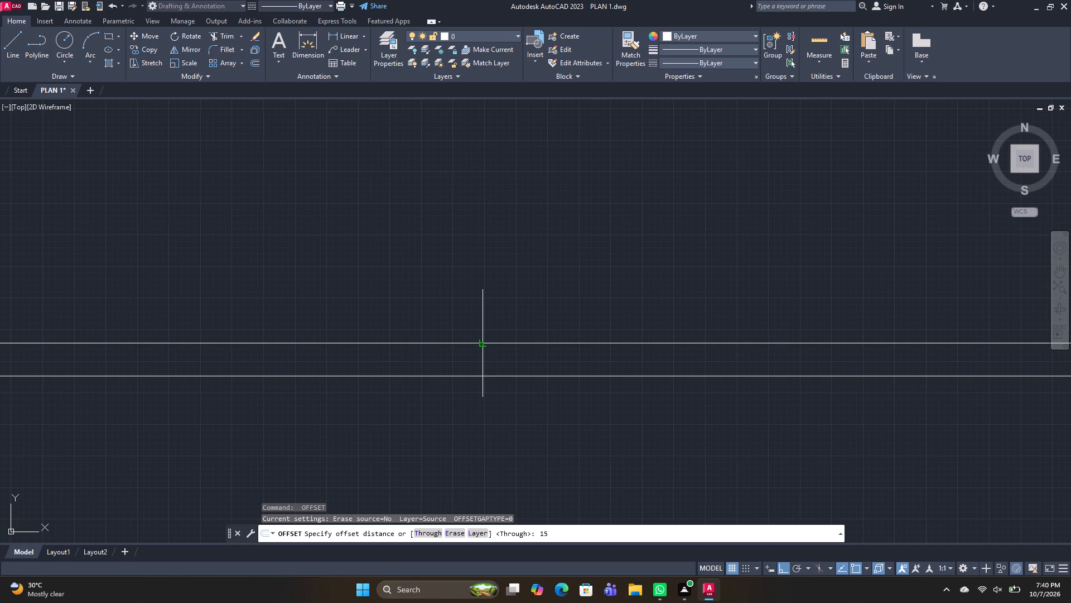
key(Return)
click(488, 343)
scroll(488, 299, down, 4)
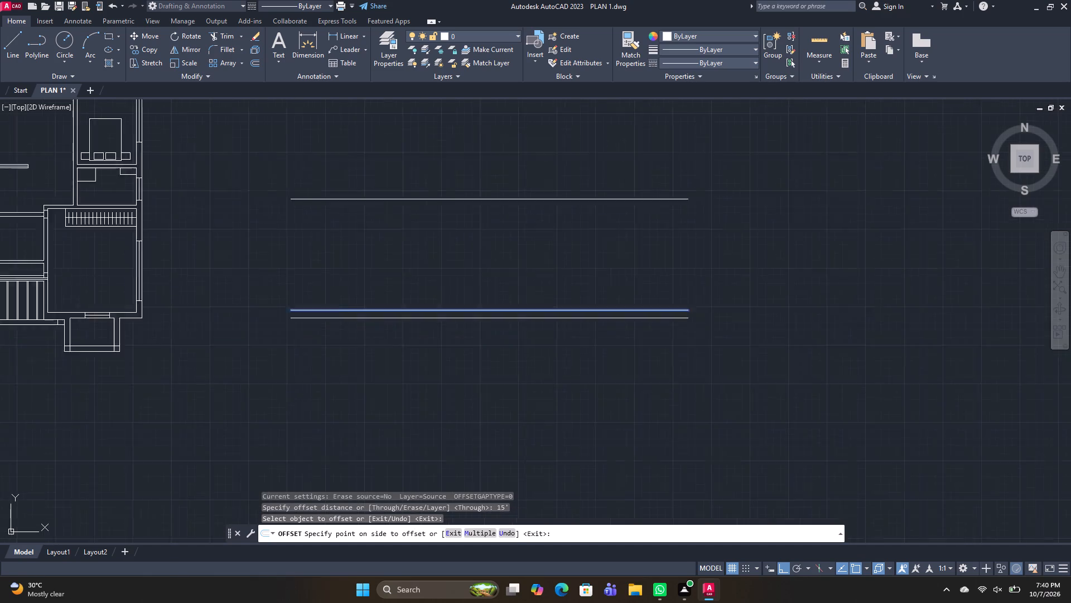
click(490, 289)
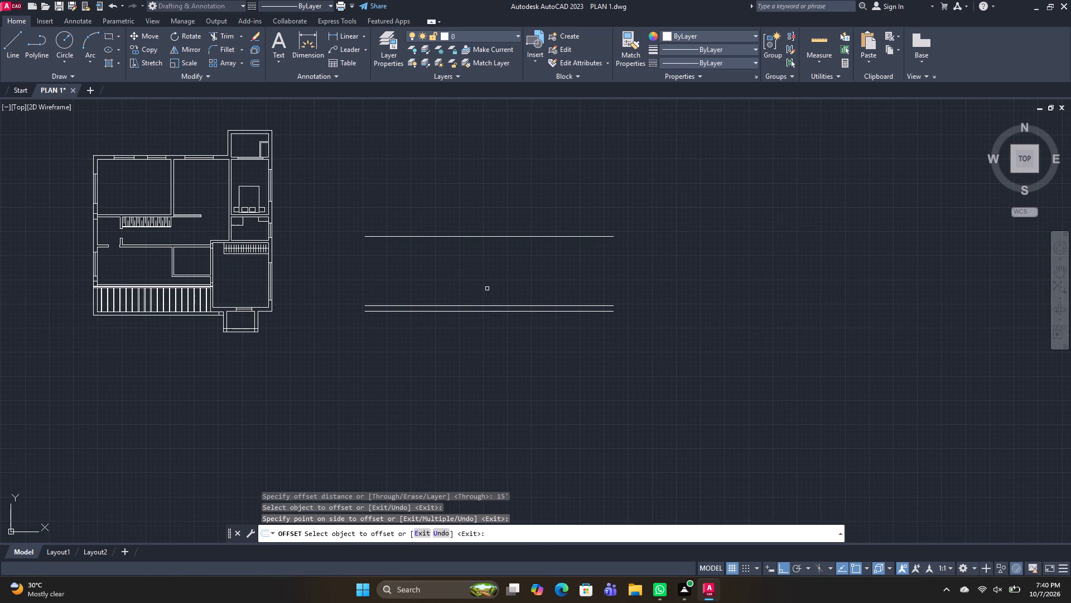
key(space)
Offset the topmost horizontal line with the Through option to a point just above it, forming a second thin double line.
key(space)
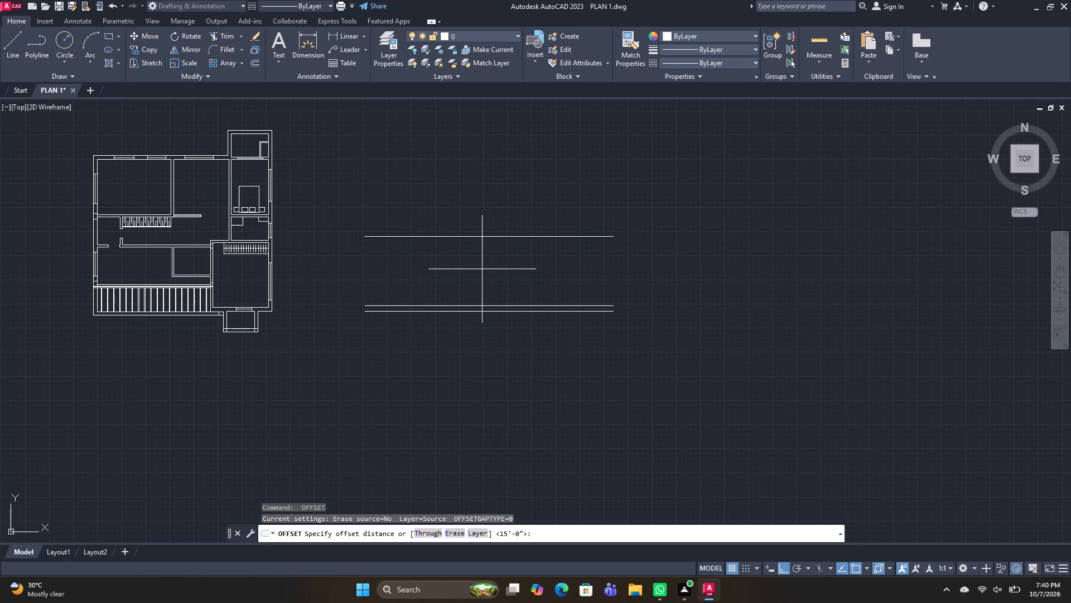
text(t)
key(space)
click(496, 237)
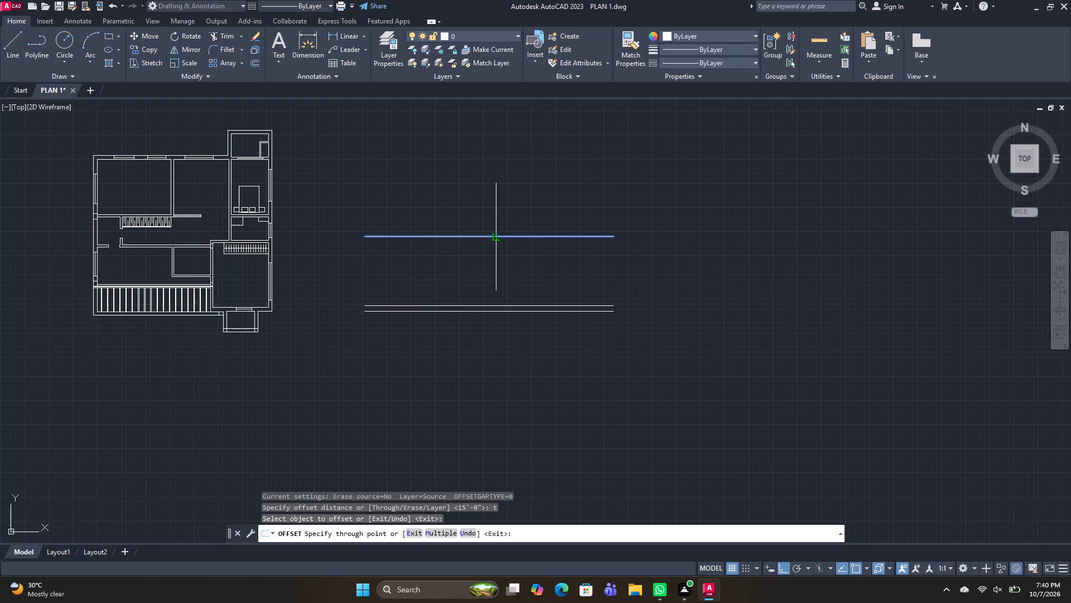
scroll(494, 290, up, 2)
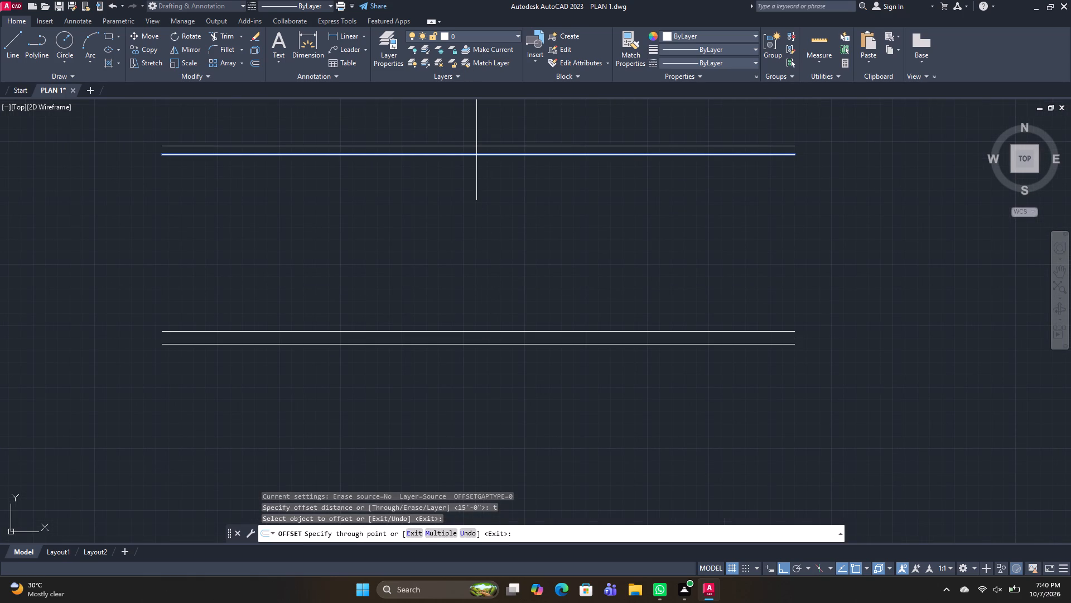
click(476, 146)
key(space)
Offset the upper line of the second thin pair 15' upward.
key(space)
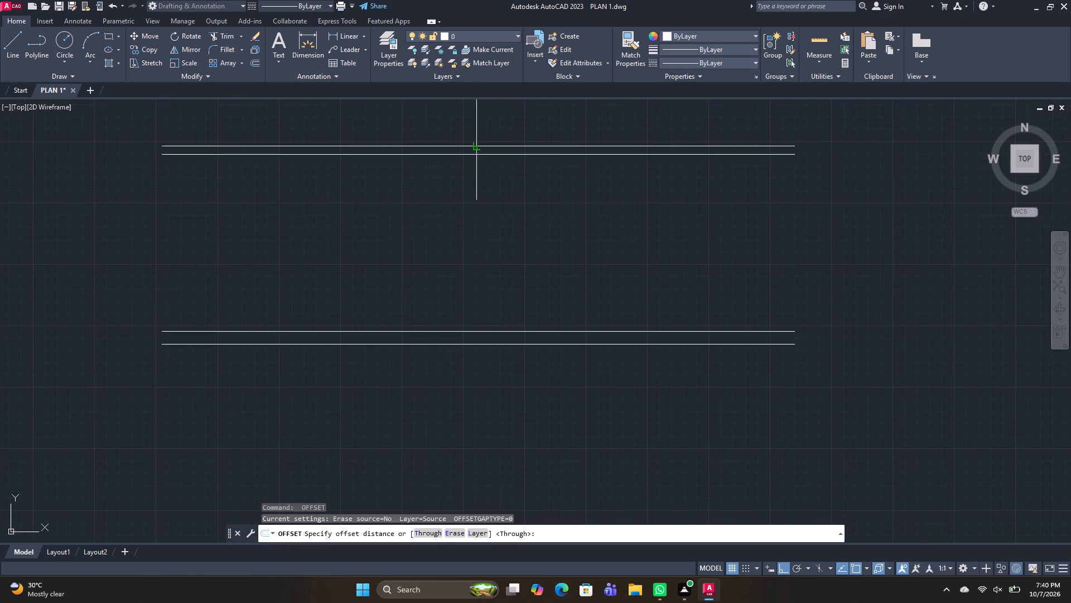
key(1)
text(5')
key(Return)
click(477, 147)
middle_drag(481, 133, 489, 296)
click(468, 171)
key(space)
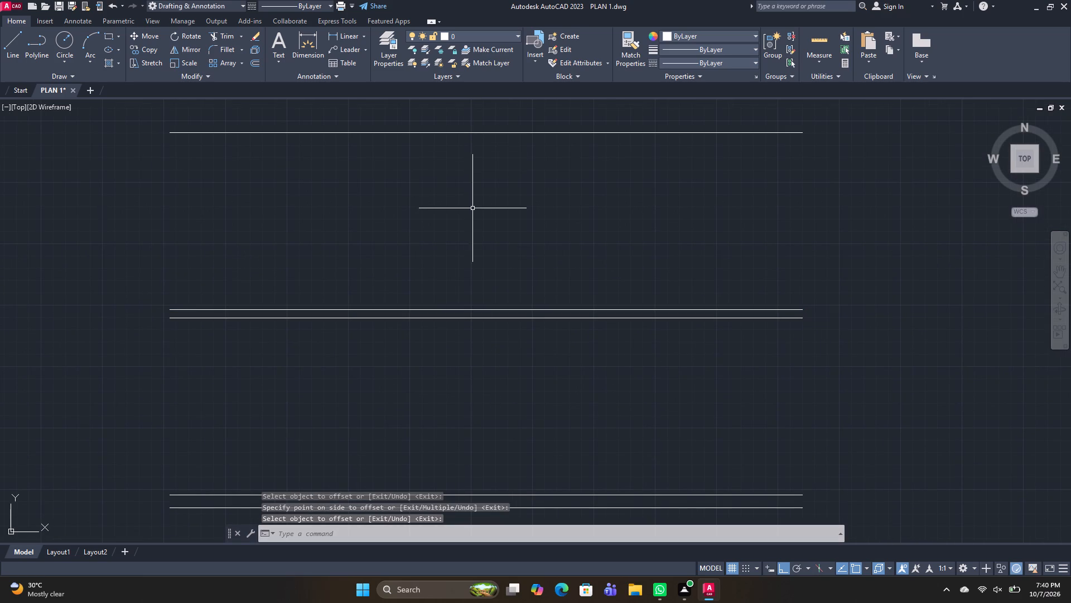
Draw a vertical line about 36'-5" long from the base line's west end up past the topmost horizontal line.
middle_drag(475, 208, 538, 200)
scroll(466, 258, down, 1)
text(l)
key(space)
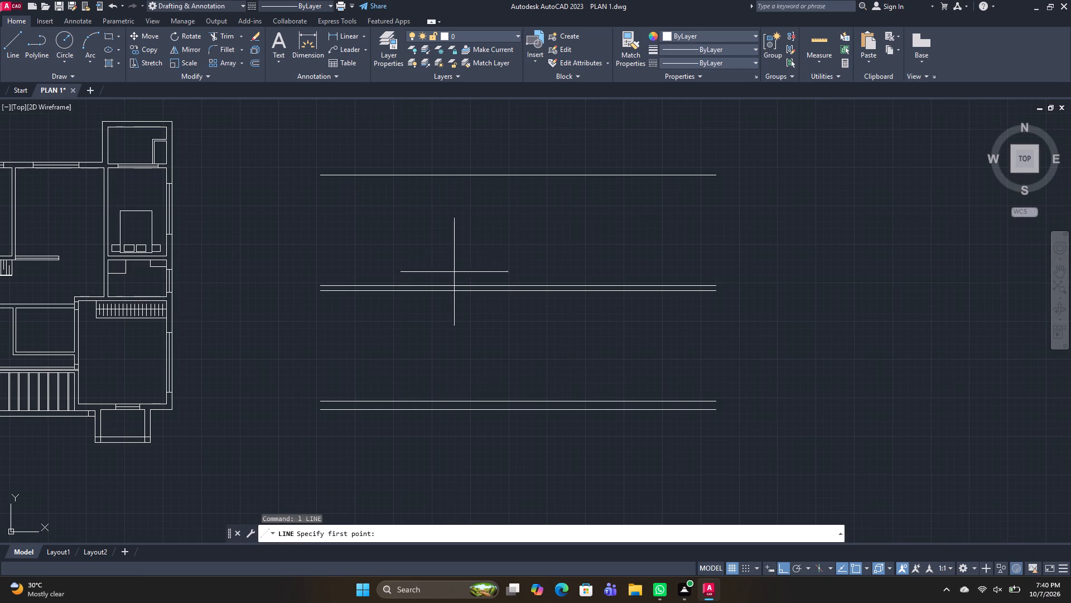
drag(317, 408, 315, 386)
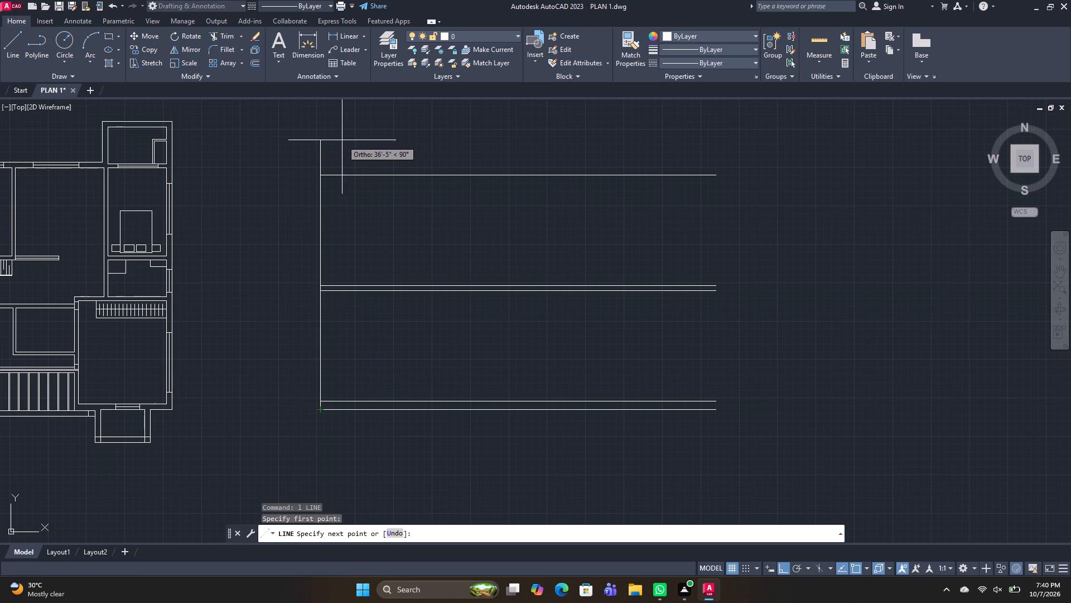
click(342, 140)
key(space)
Draw a vertical line from the base line's east end up past the topmost horizontal line.
key(space)
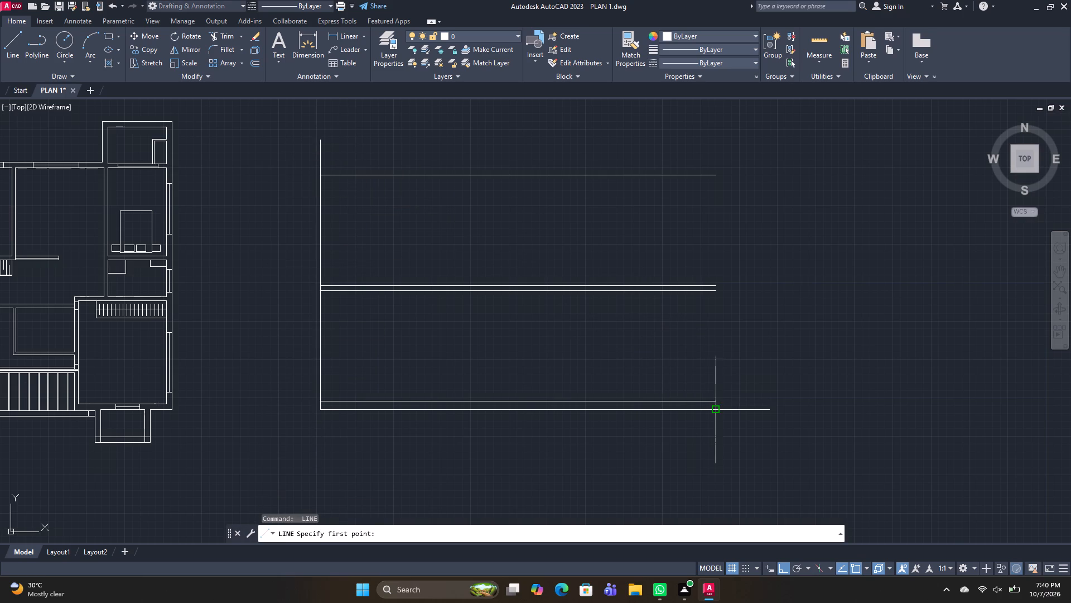
drag(715, 409, 715, 404)
click(725, 121)
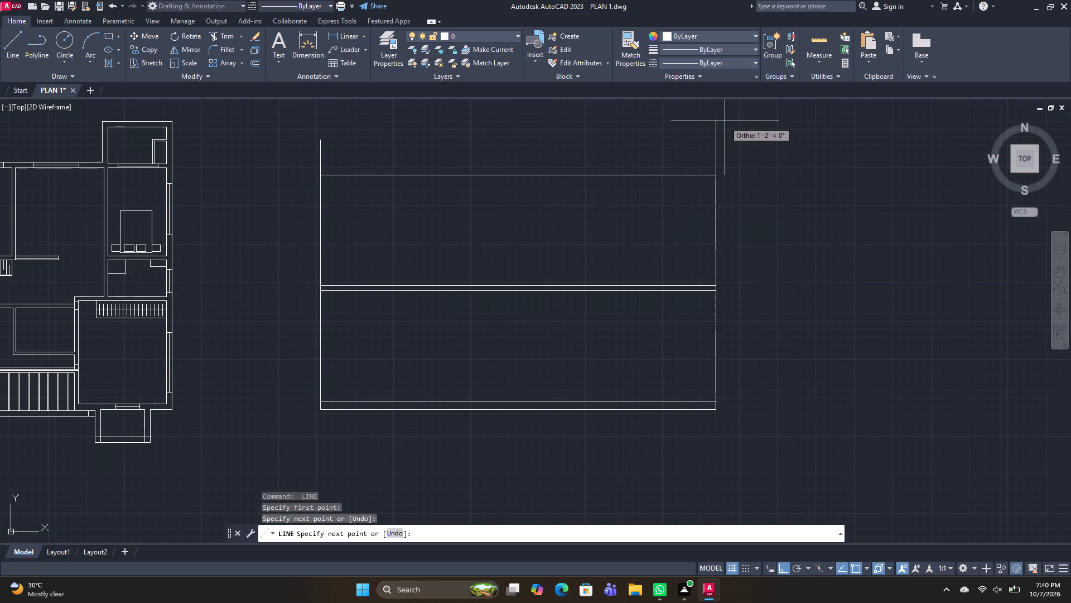
key(space)
Draw a stepped outline from the top of the east vertical line: up, west, down, a short ledge west, and down to the base line.
scroll(702, 374, down, 1)
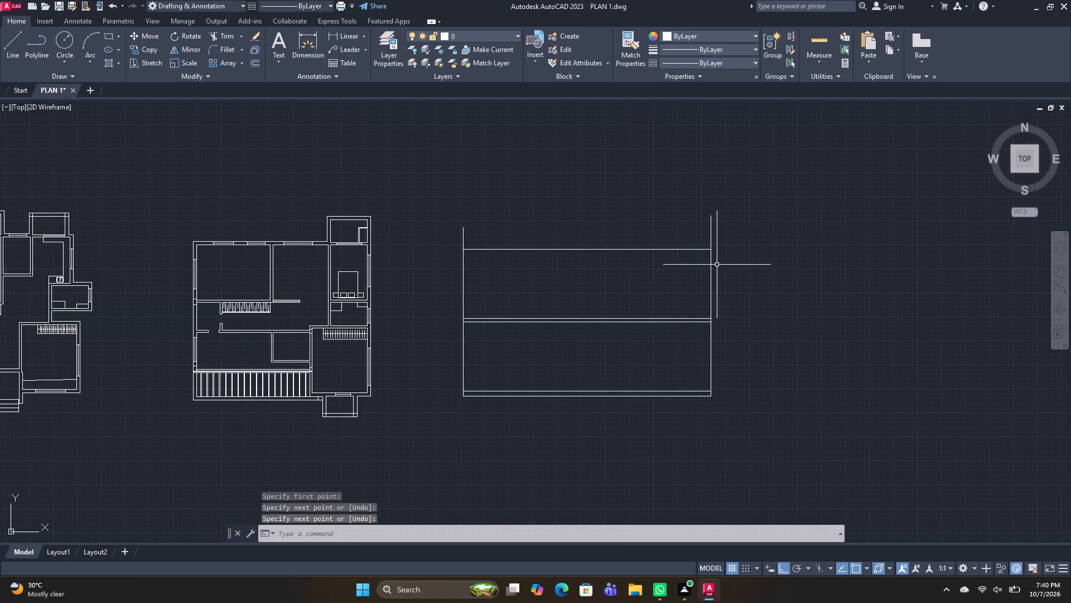
key(space)
drag(711, 217, 711, 202)
click(703, 121)
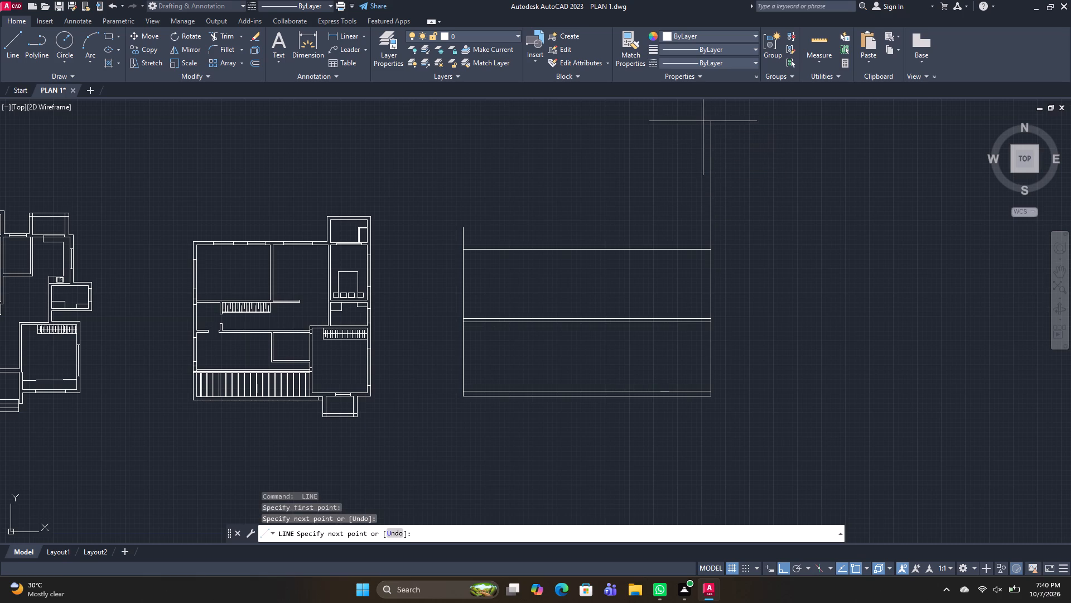
click(636, 126)
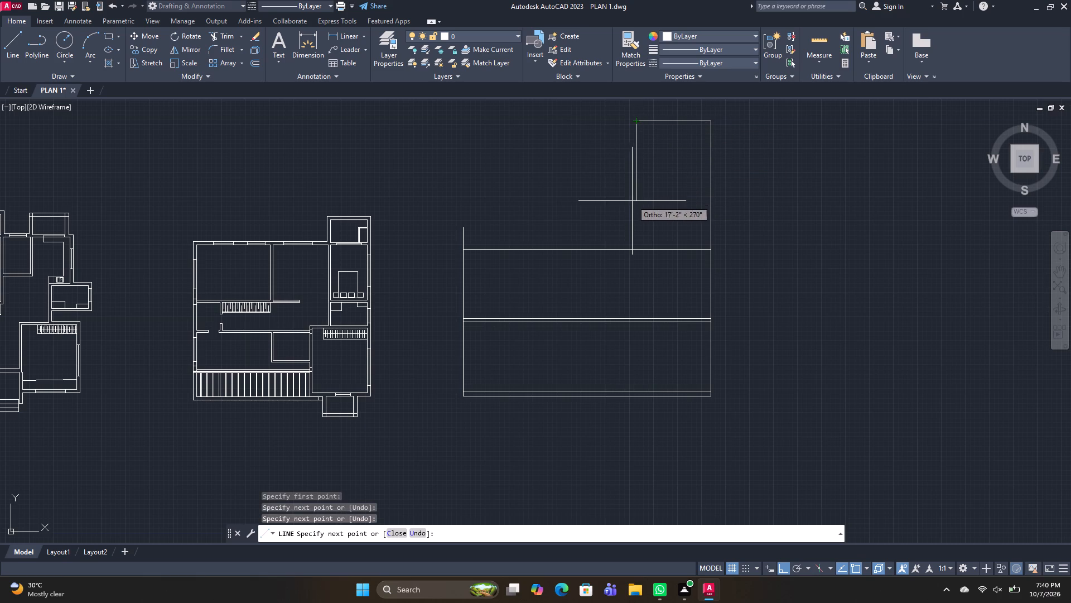
click(632, 213)
click(603, 214)
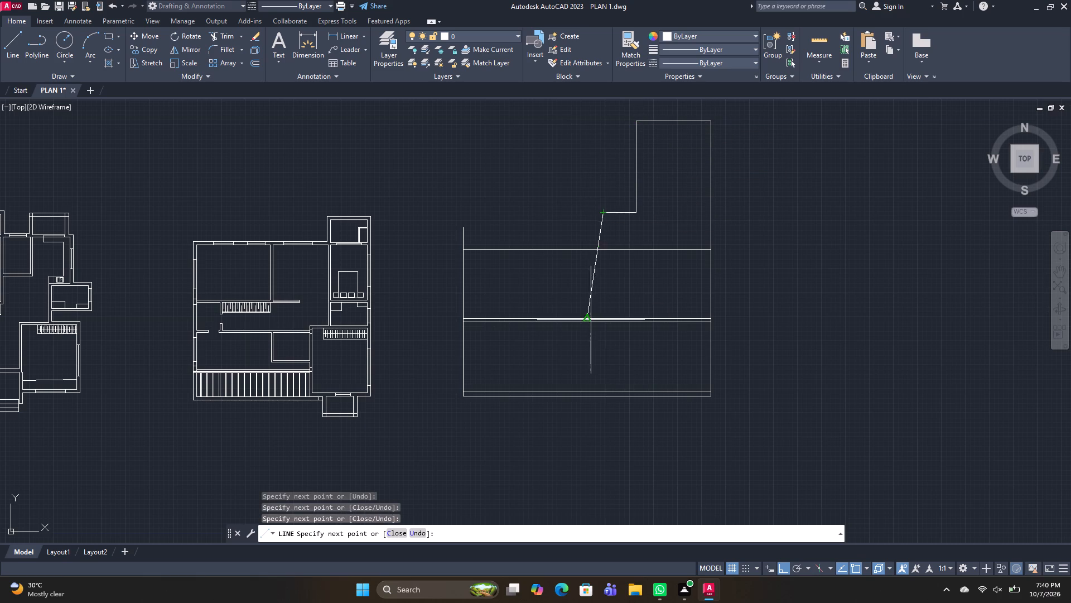
click(602, 396)
scroll(601, 378, up, 1)
key(space)
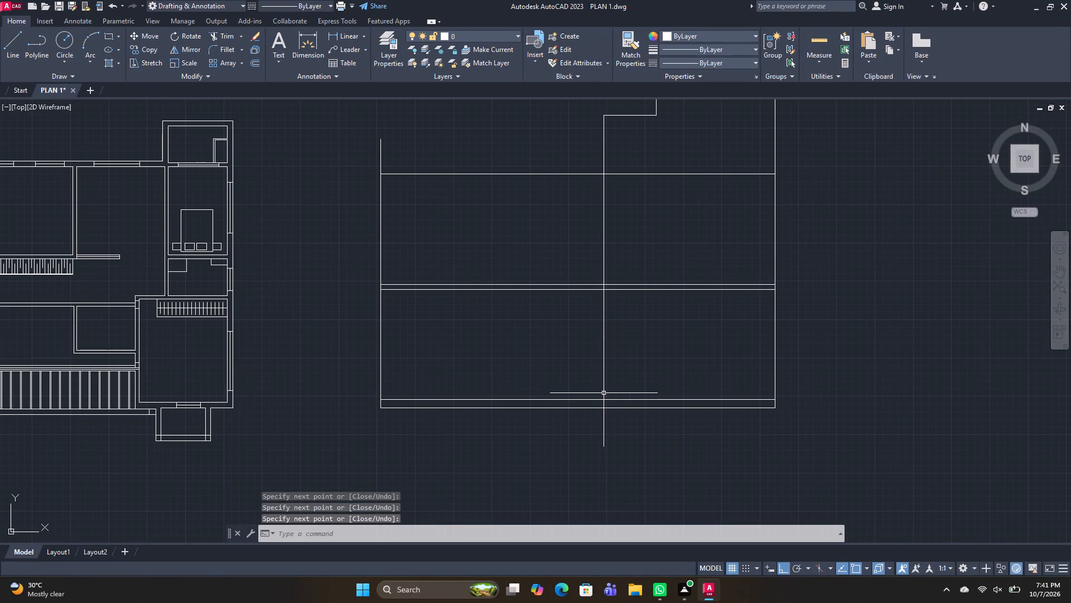
Extend the short horizontal ledge of the stepped outline east to the outer vertical line.
middle_drag(652, 285, 558, 411)
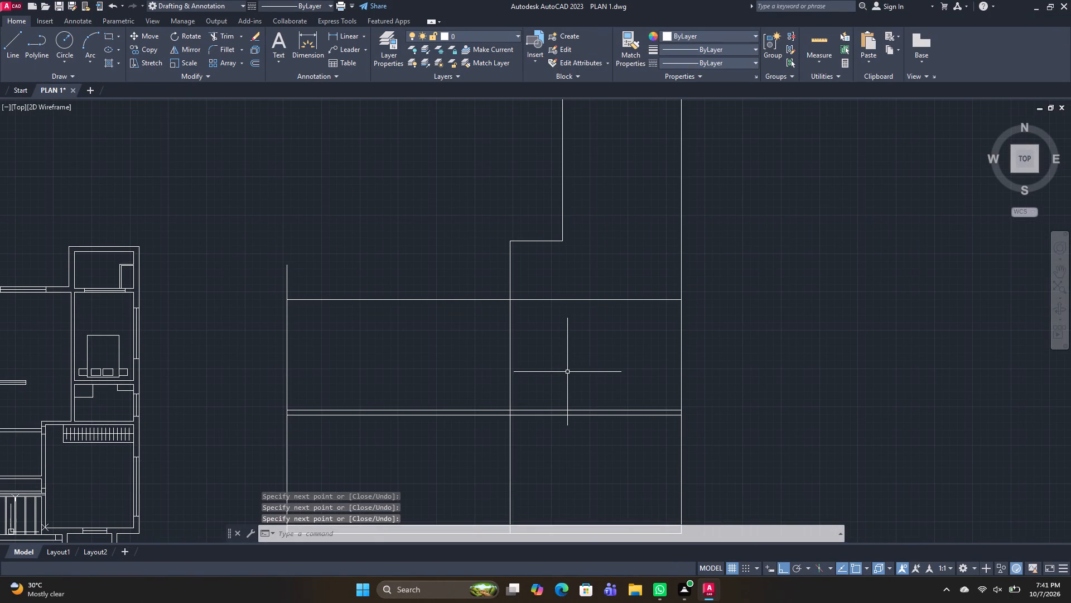
key(t)
key(r)
key(space)
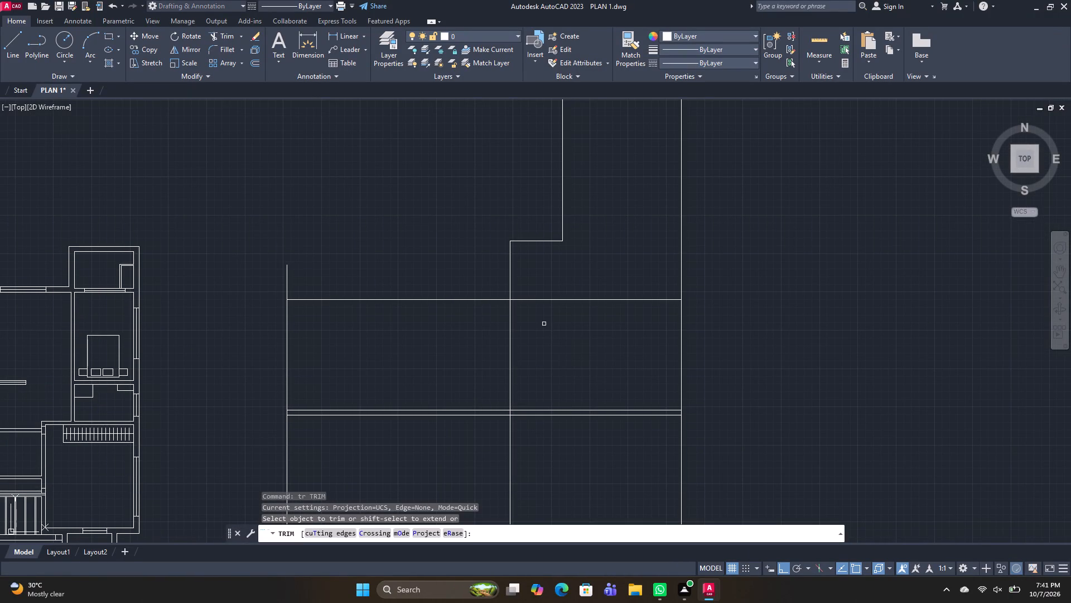
shift+click(548, 241)
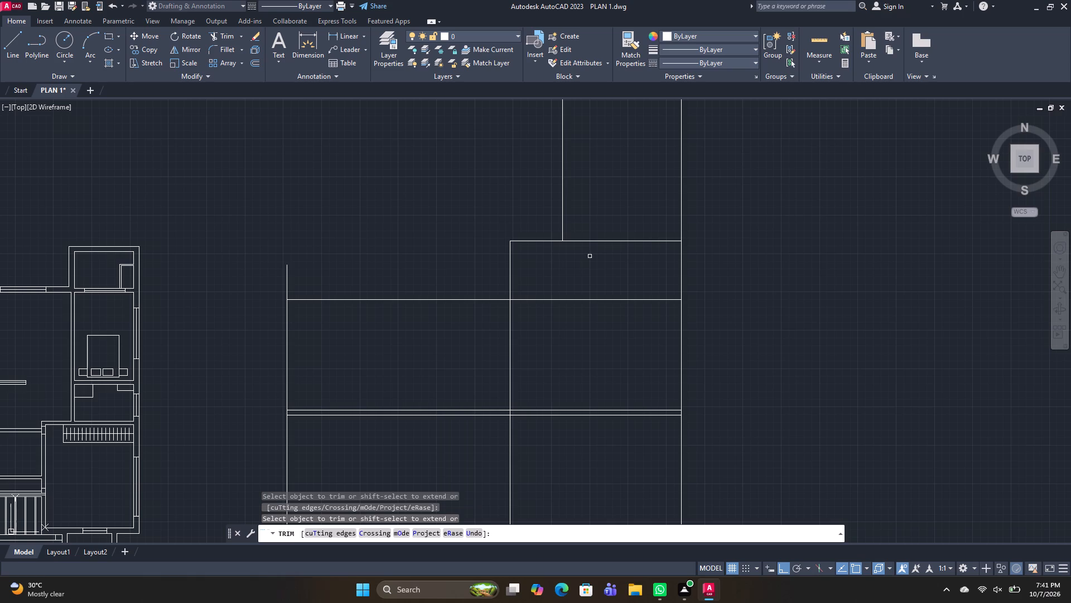
middle_drag(600, 253, 588, 298)
key(space)
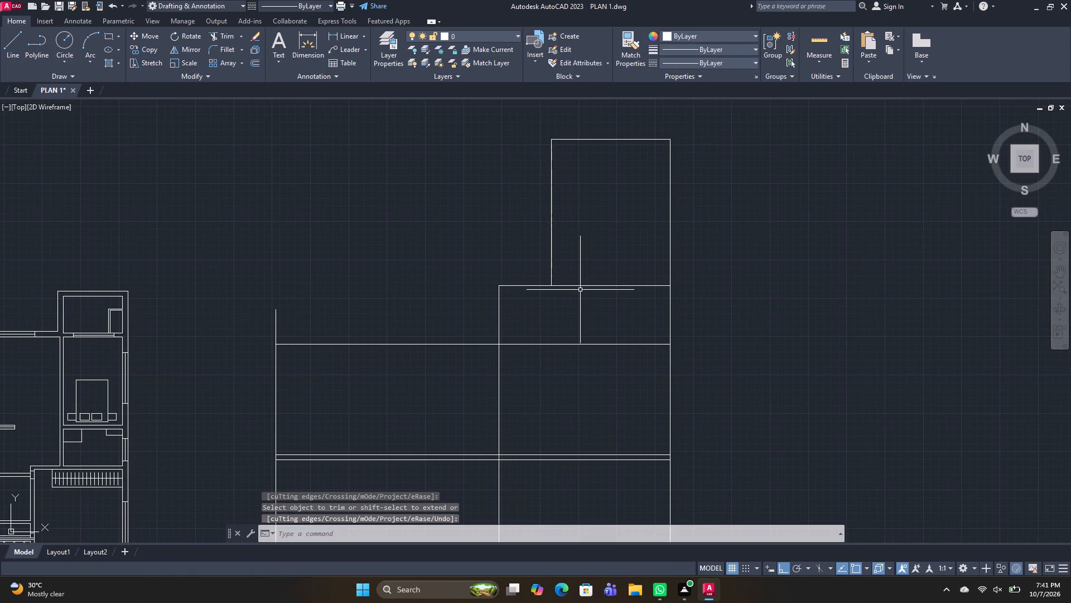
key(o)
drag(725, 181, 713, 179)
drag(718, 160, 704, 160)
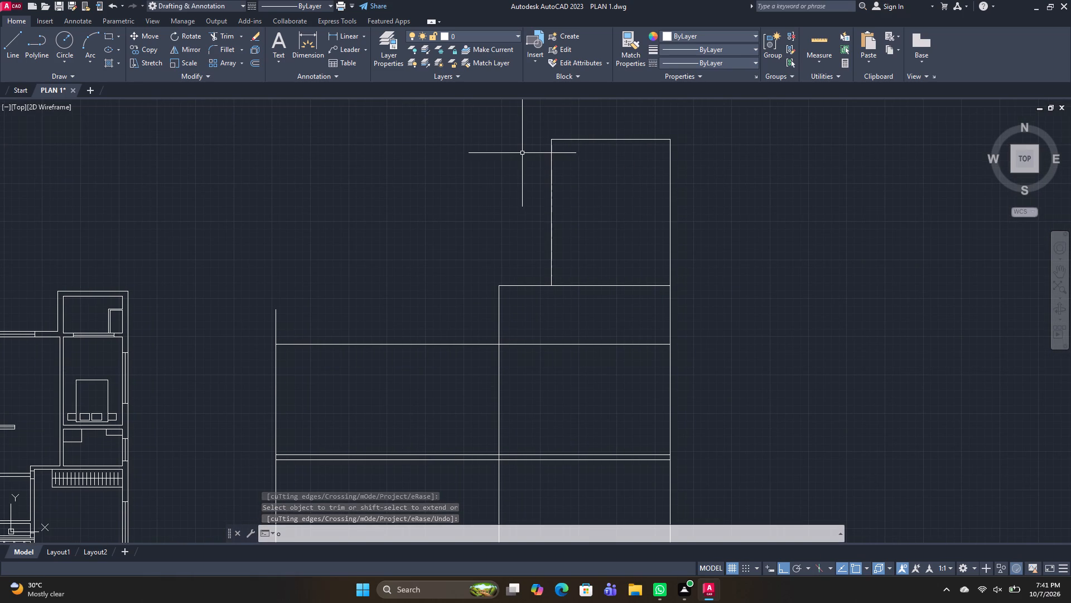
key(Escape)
Stretch the top edge of the uppermost block straight down, reducing the block to less than half its height.
click(694, 122)
click(494, 206)
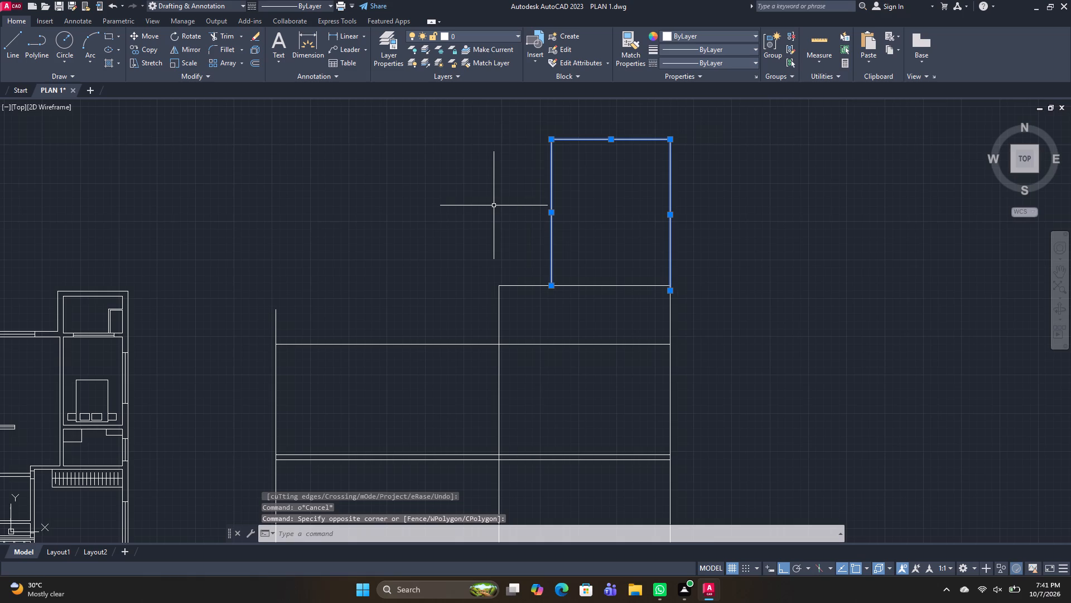
key(s)
key(t)
text(r)
key(space)
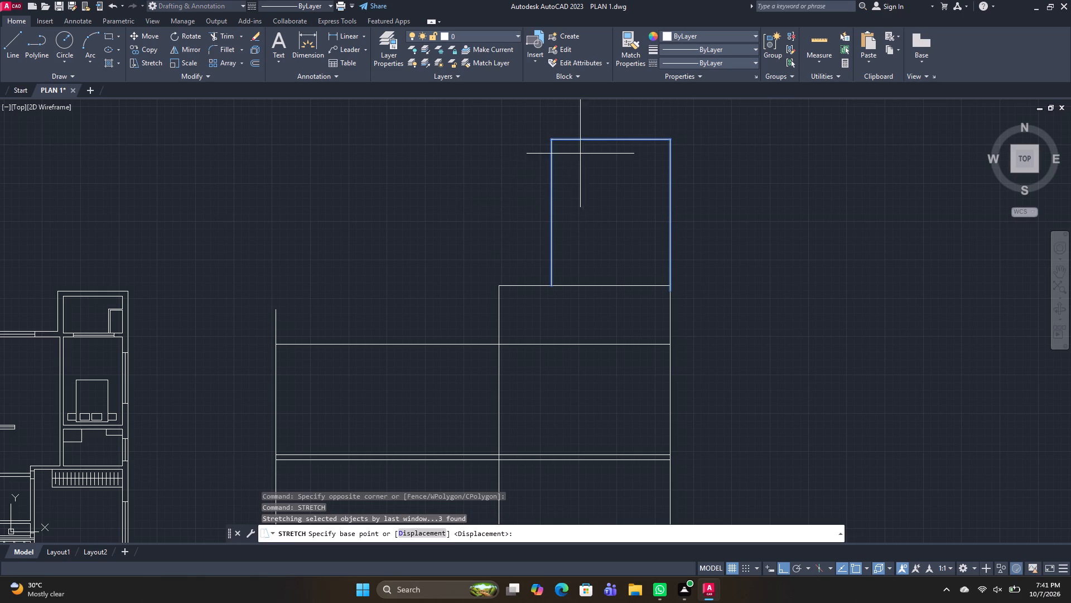
click(614, 141)
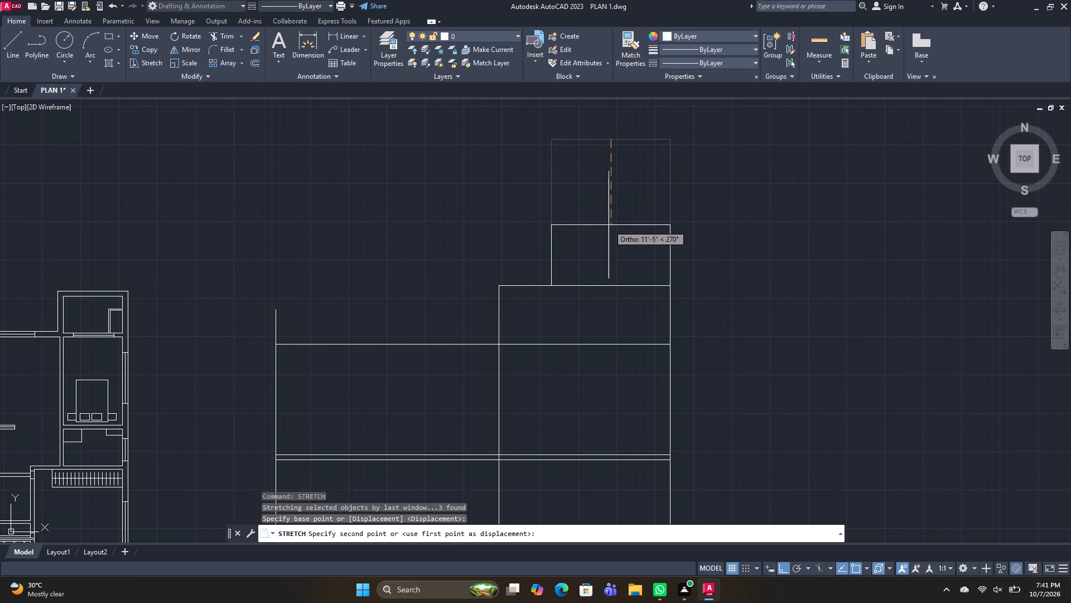
click(607, 231)
scroll(606, 230, up, 1)
key(space)
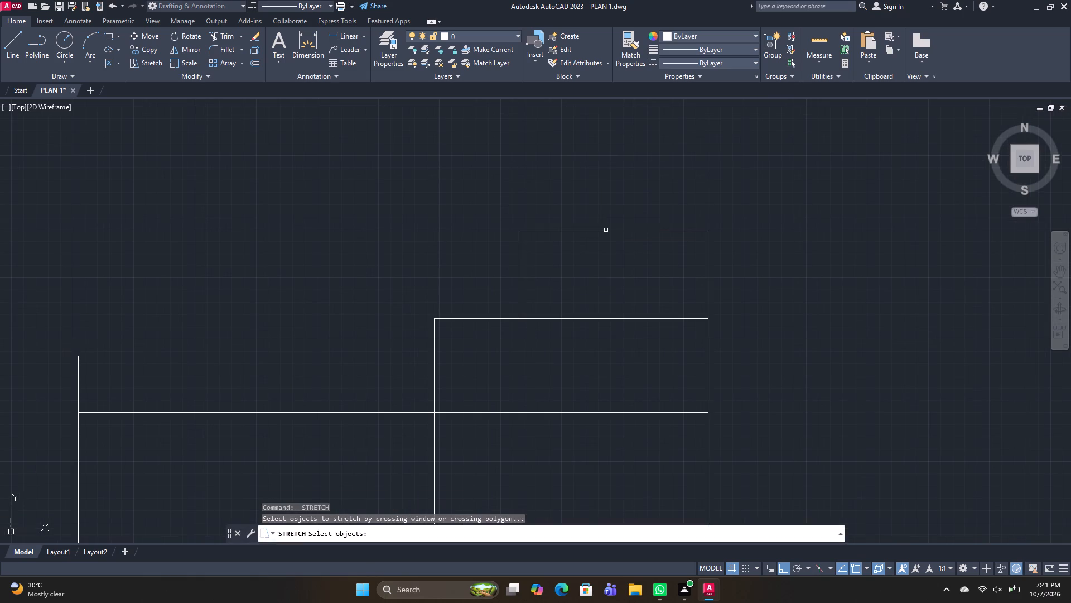
key(Escape)
Draw a small square with the Rectangle command just inside the northwest corner of the uppermost block.
text(rec)
key(space)
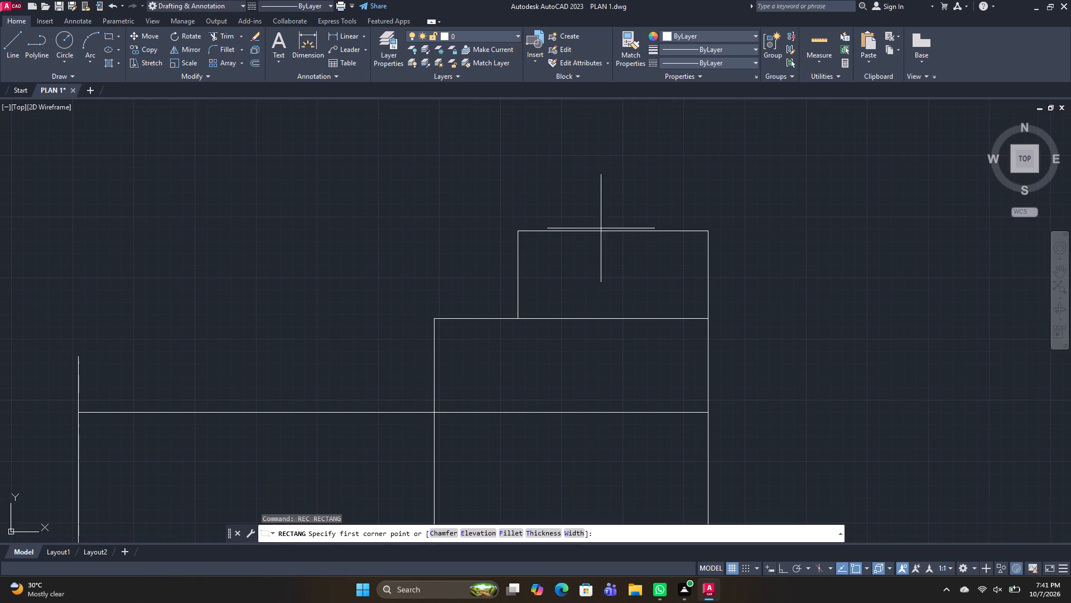
scroll(534, 262, up, 1)
click(525, 232)
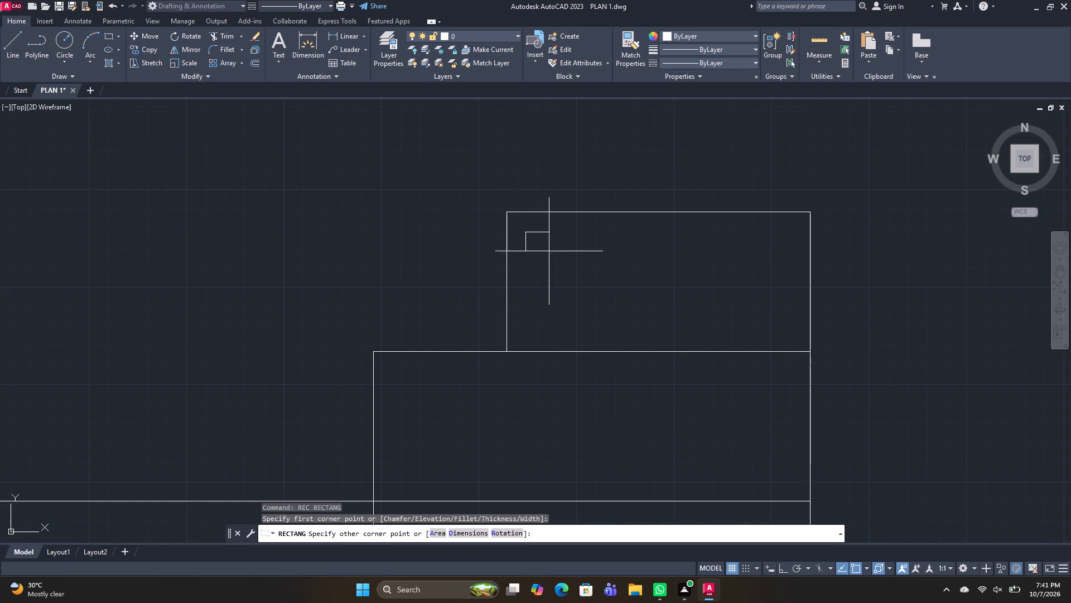
click(551, 256)
Copy the small square eastward as an array of 5 items spaced about 3' apart across the uppermost block.
click(558, 271)
click(544, 253)
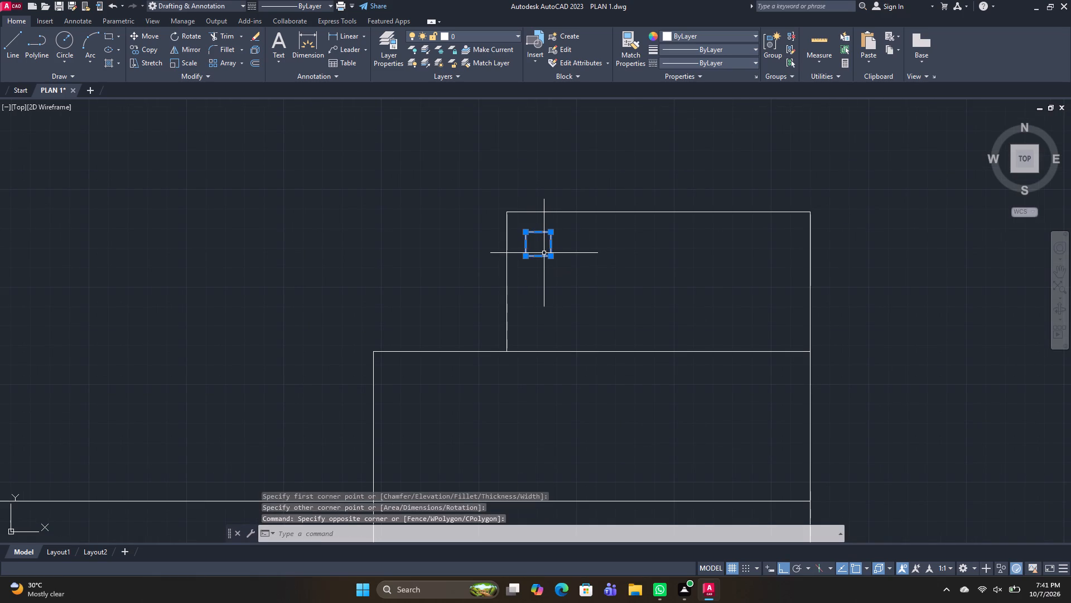
text(co)
key(space)
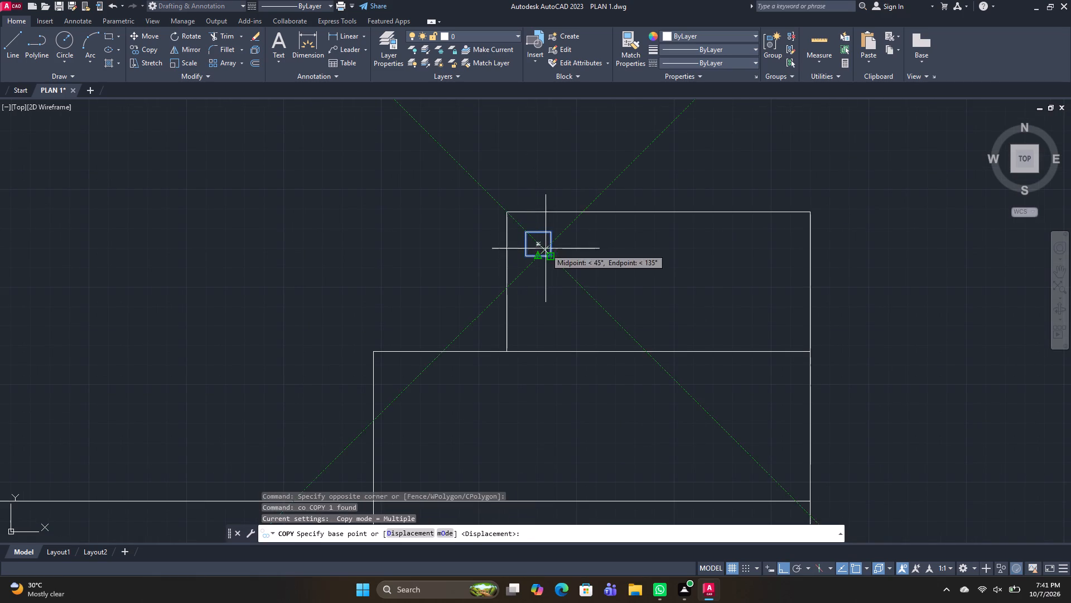
click(538, 245)
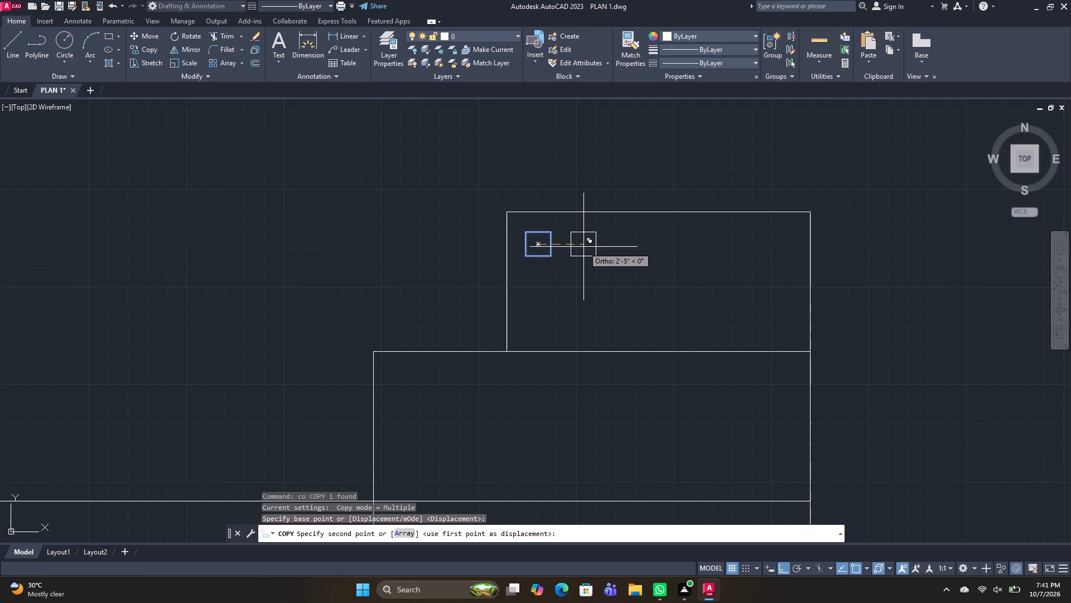
text(a)
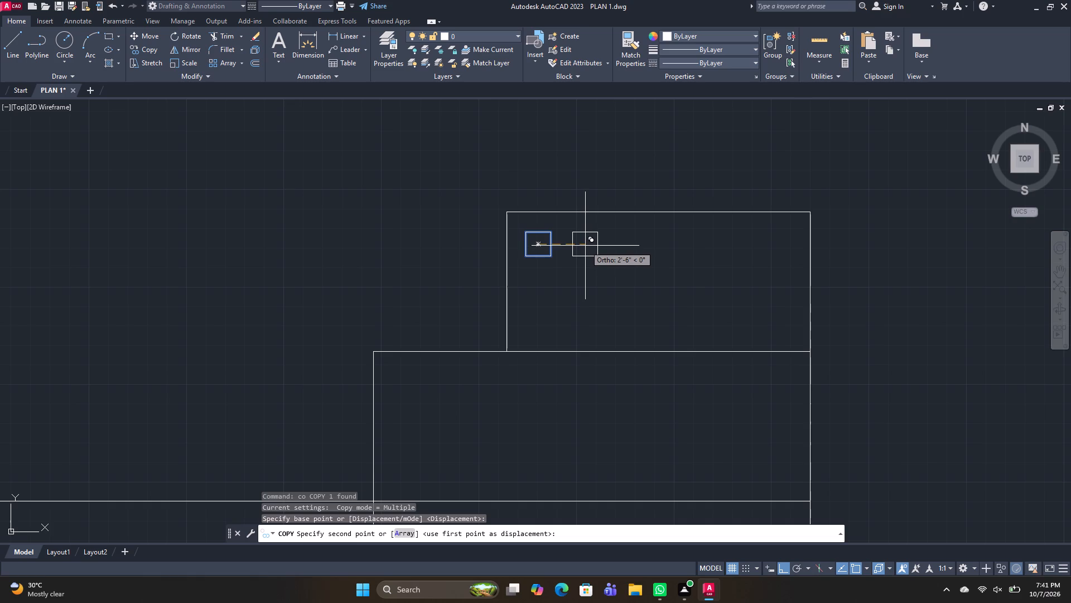
key(space)
key(5)
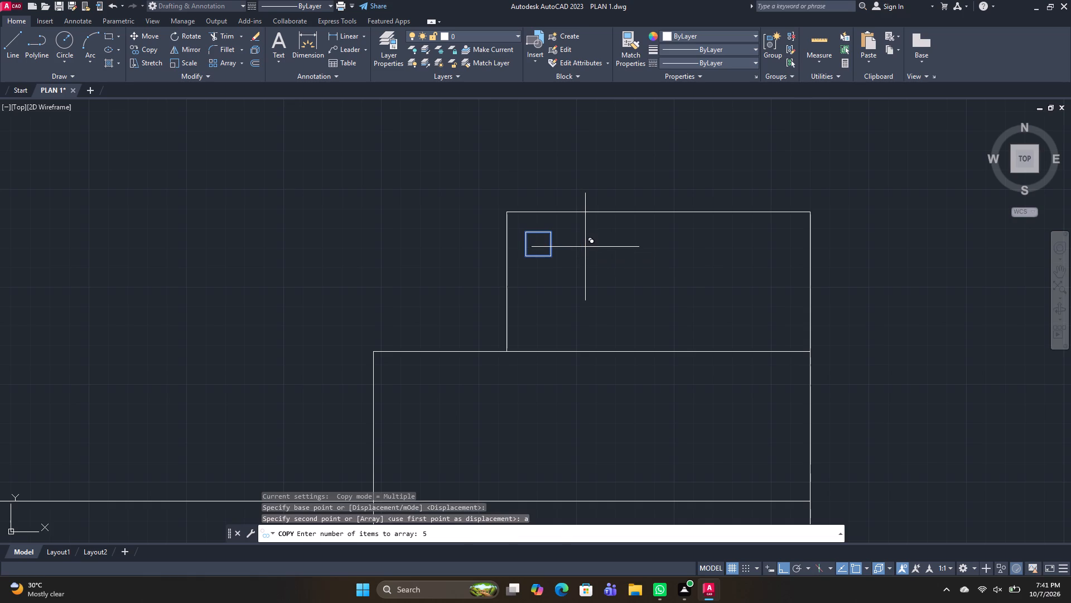
key(Return)
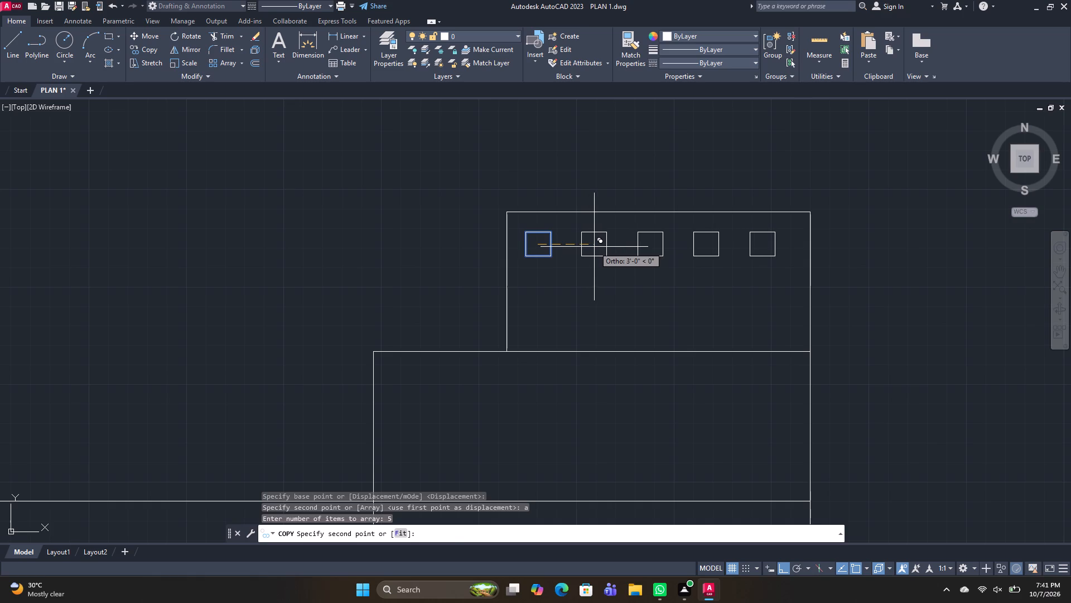
click(594, 246)
key(space)
Draw an L-shaped line just inside the block below the uppermost one, rising from the floor line and running east to the outer vertical line.
scroll(594, 247, up, 1)
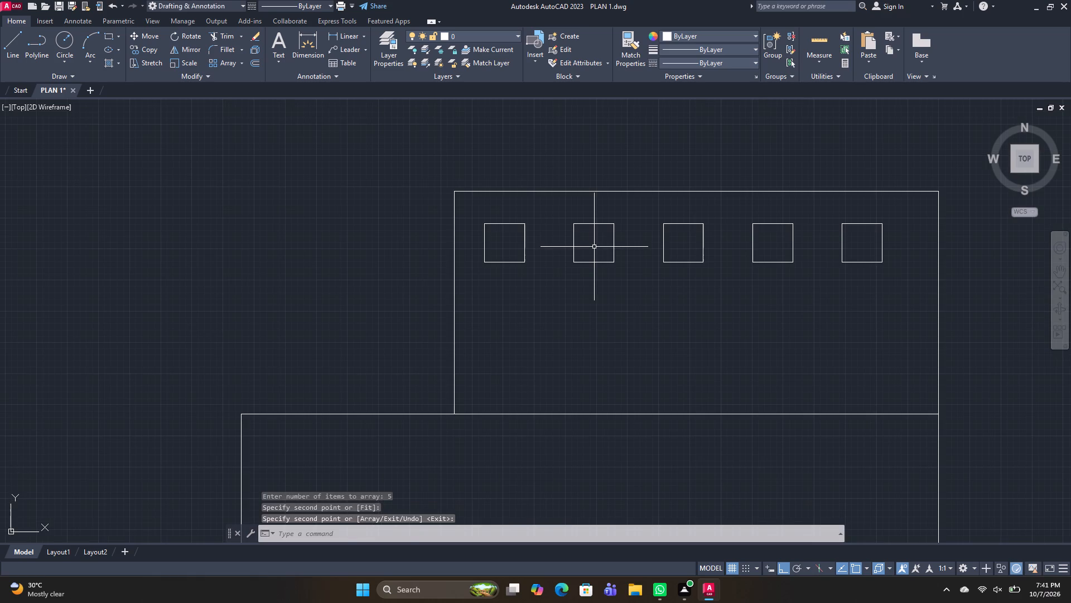
scroll(594, 247, up, 1)
scroll(595, 249, down, 3)
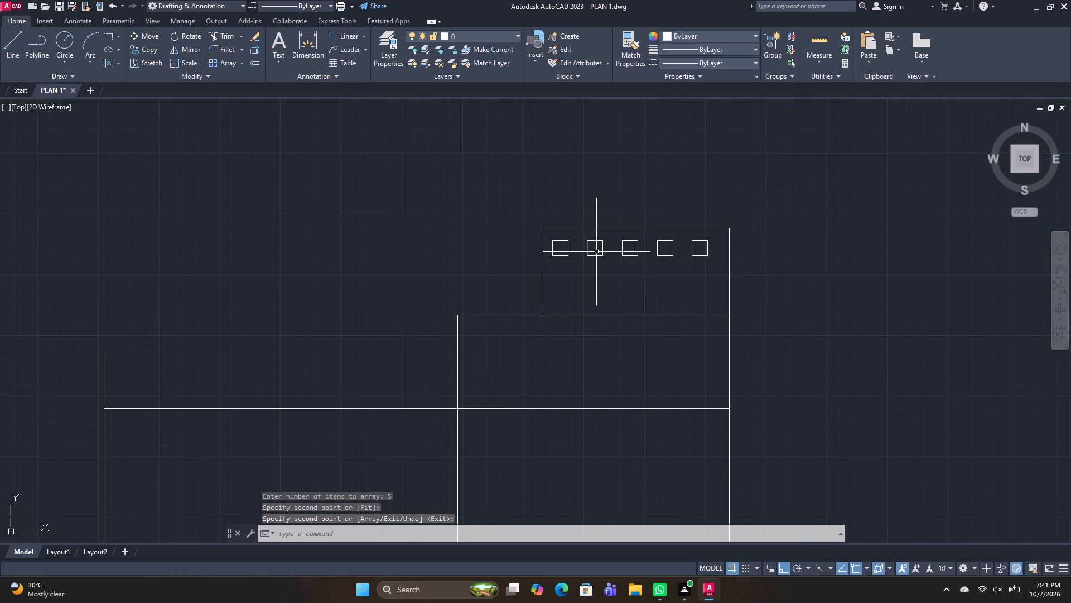
middle_drag(602, 307, 598, 292)
scroll(595, 282, up, 1)
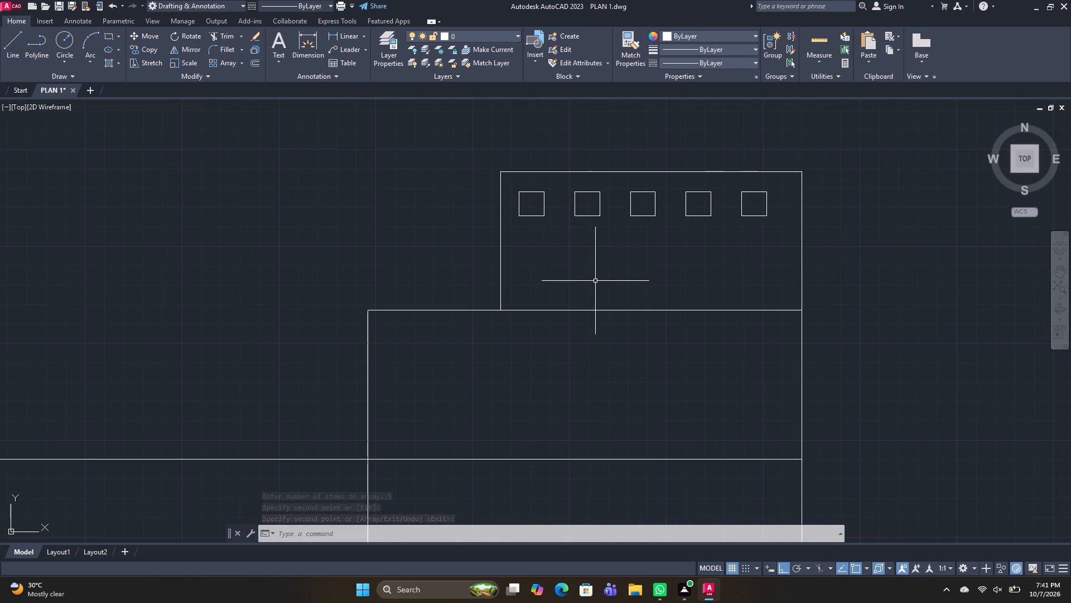
text(l)
key(space)
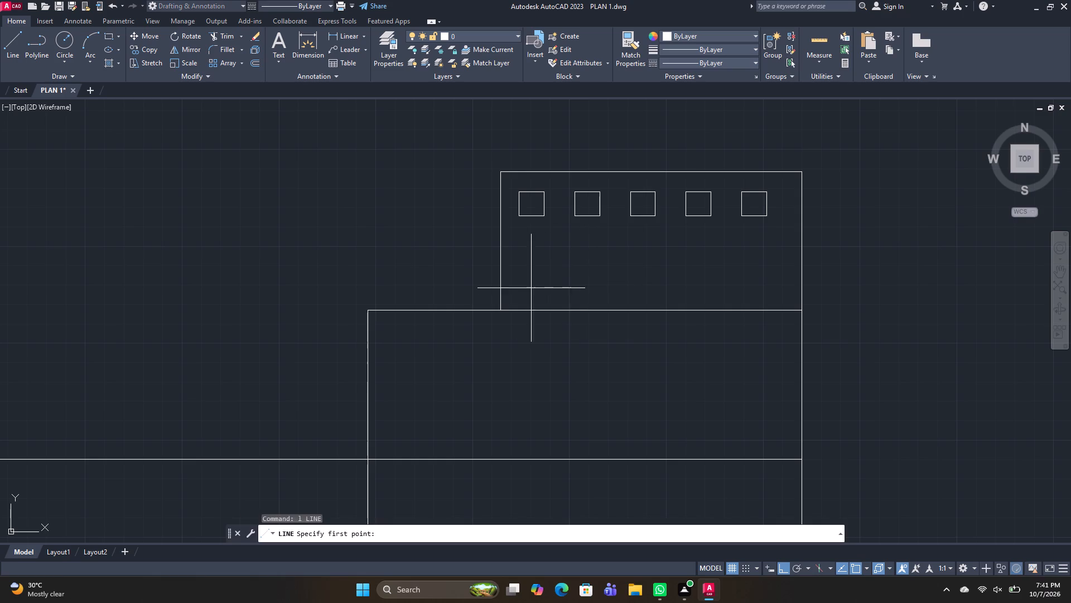
scroll(503, 288, up, 1)
middle_drag(474, 266, 474, 264)
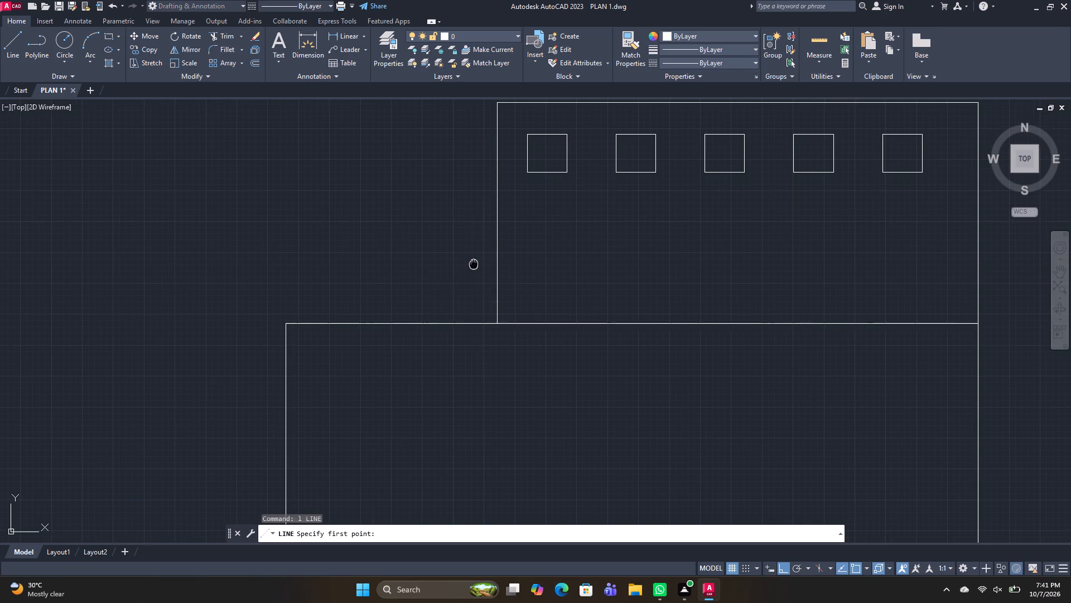
middle_drag(474, 264, 472, 246)
middle_drag(358, 391, 356, 307)
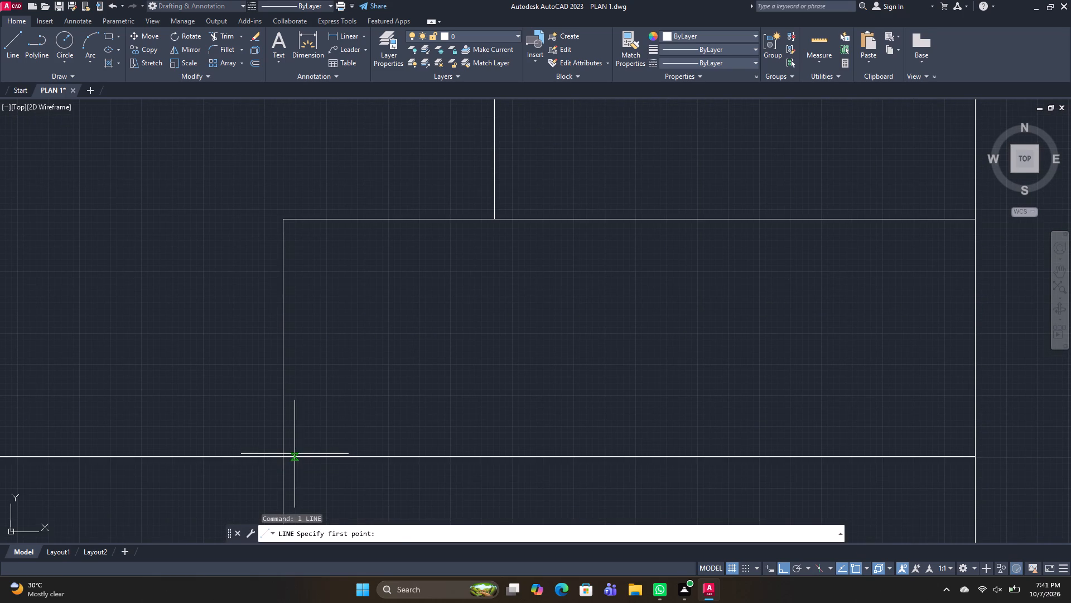
click(295, 454)
click(306, 242)
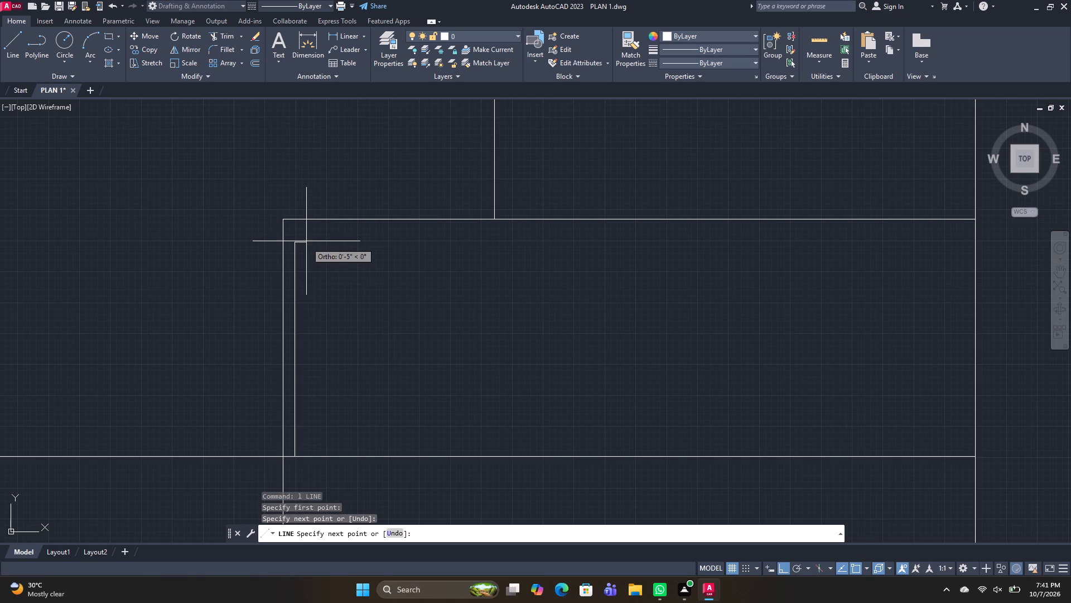
click(974, 240)
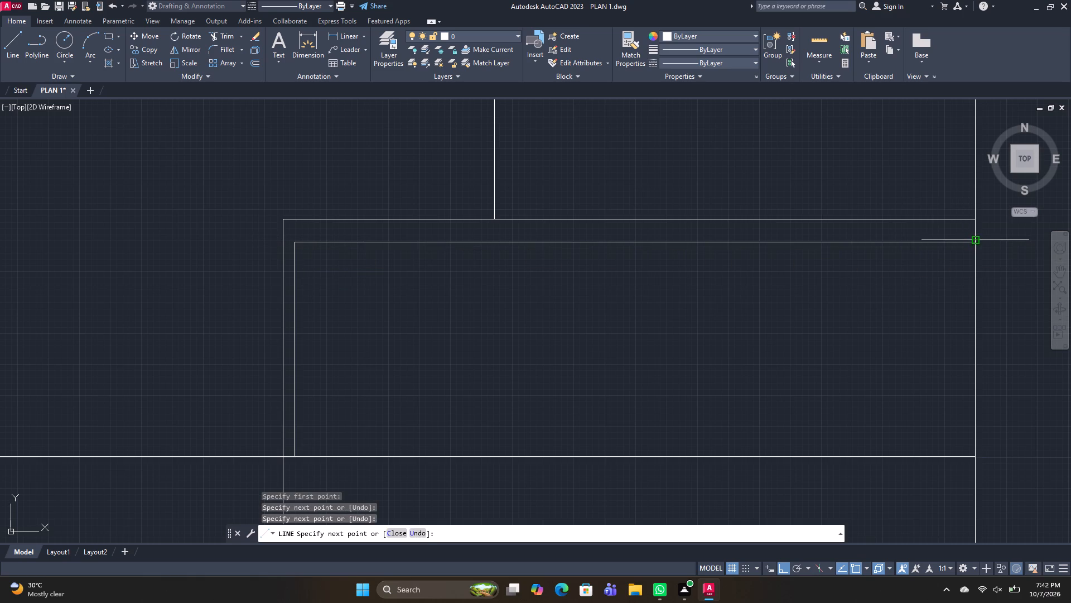
key(space)
Draw a second L-shaped line nested inside the first, up from the floor line and east to the outer vertical line.
key(space)
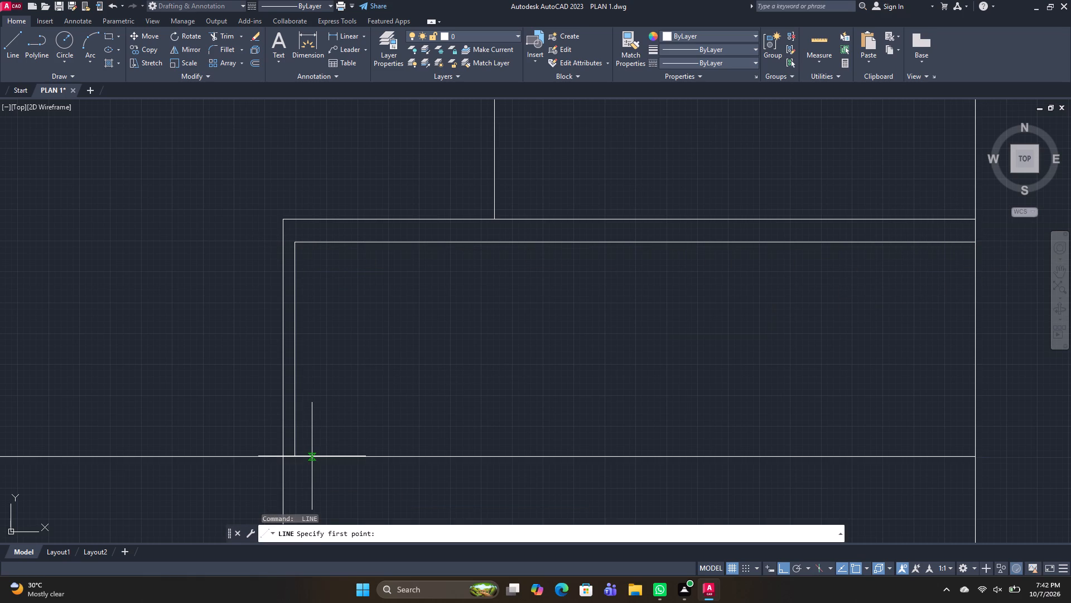
drag(312, 456, 311, 444)
drag(323, 271, 336, 270)
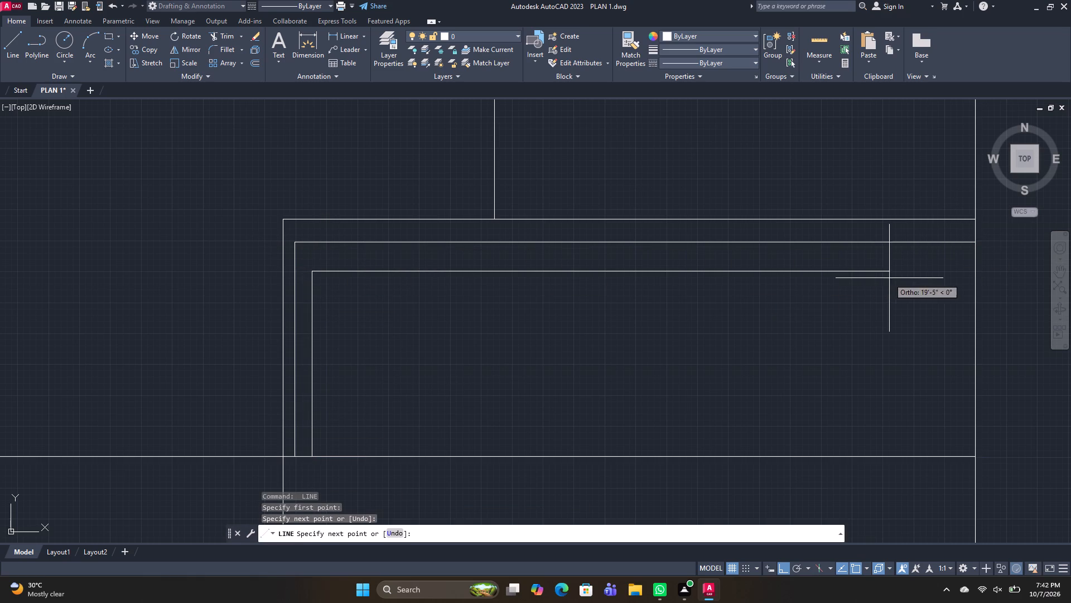
click(977, 266)
key(space)
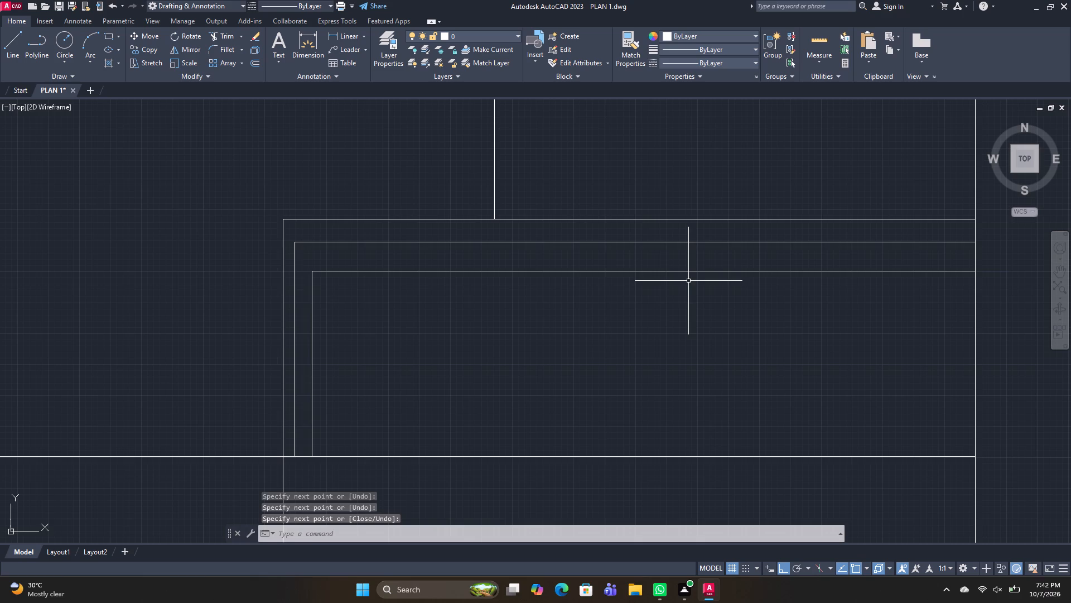
Move the horizontal lines of both nested L-shapes slightly up toward the block's top edge.
drag(688, 281, 687, 276)
click(648, 240)
text(m)
key(space)
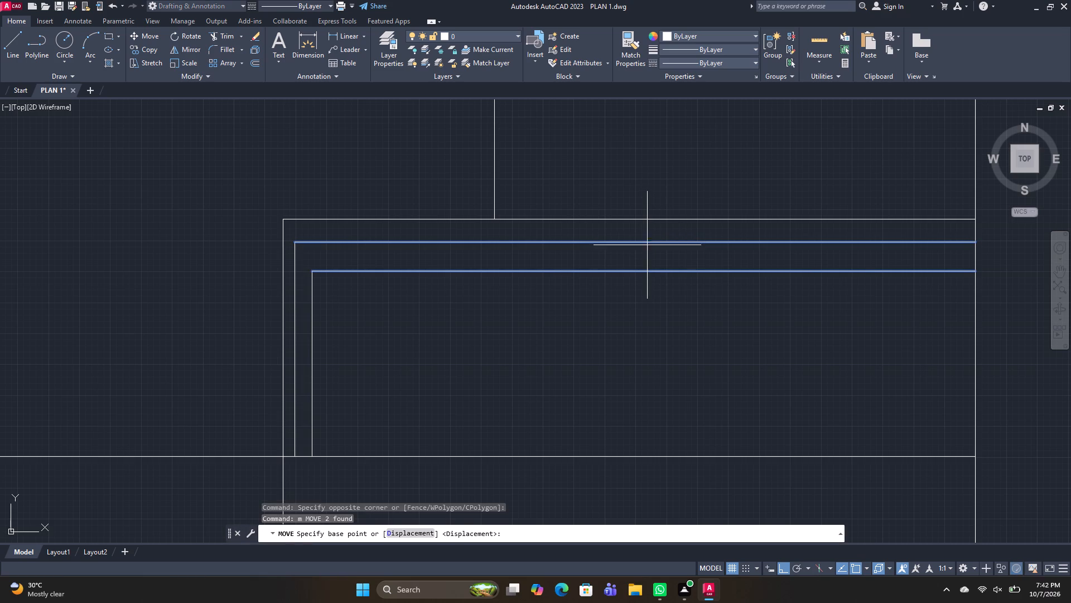
click(645, 243)
click(647, 234)
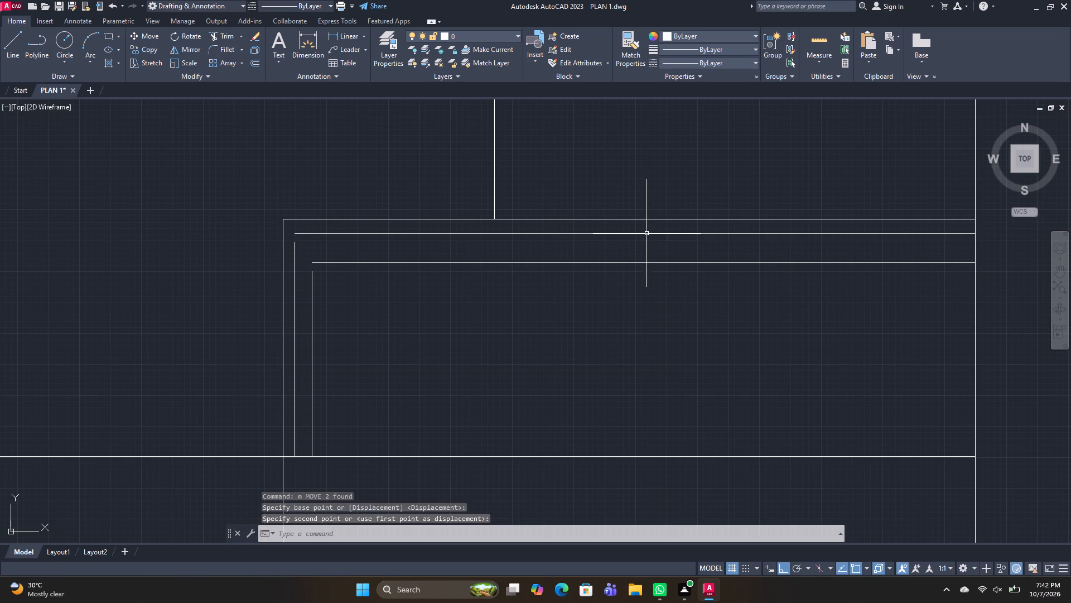
key(space)
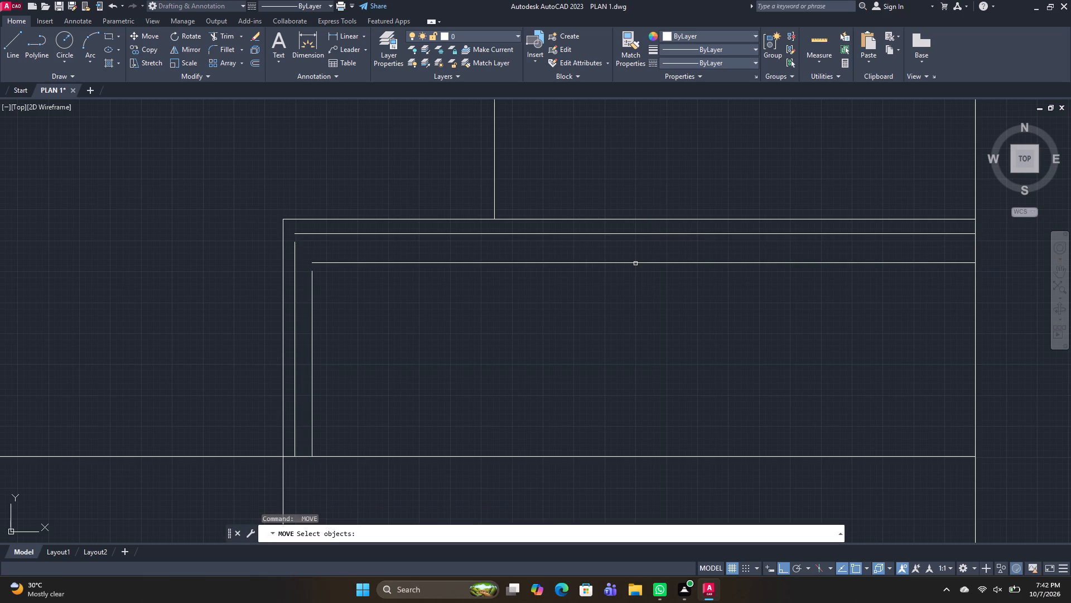
key(Escape)
key(Escape)
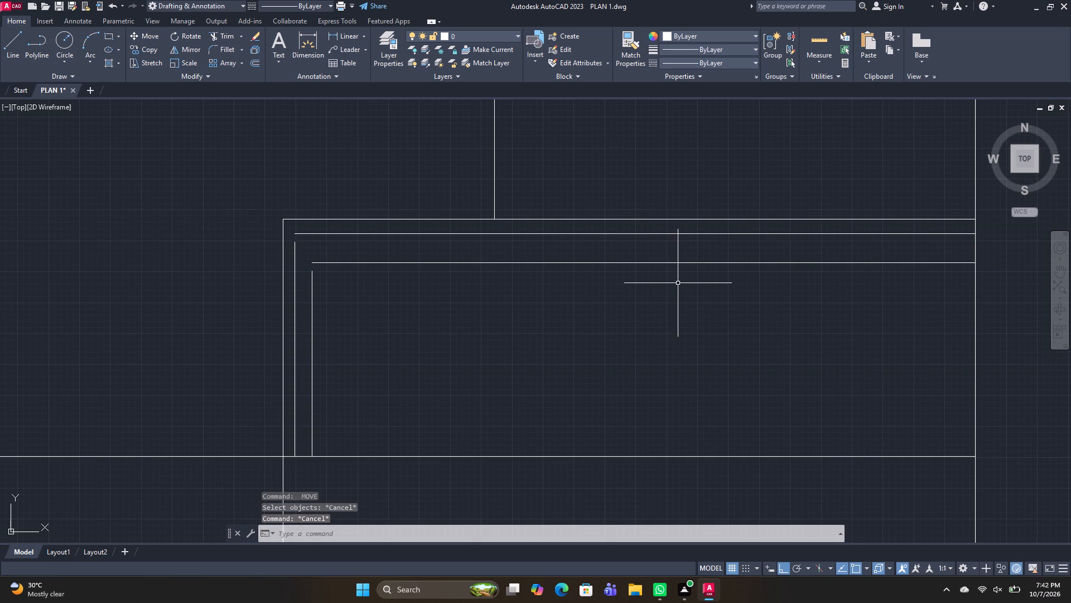
Move the innermost horizontal line farther up, closer to the horizontal line above it.
click(677, 282)
click(635, 252)
text(m)
key(space)
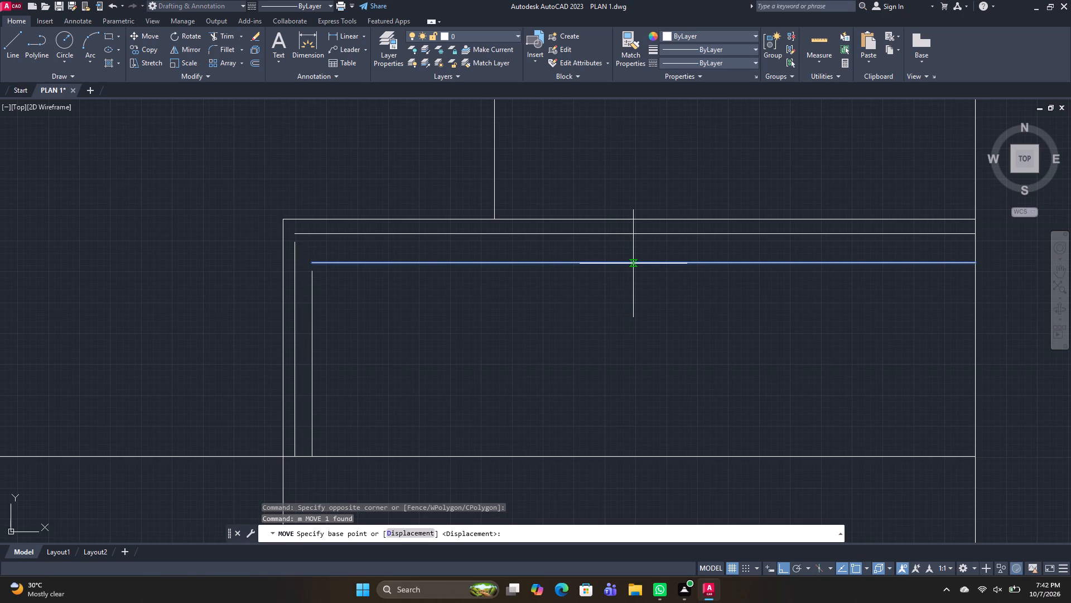
click(643, 264)
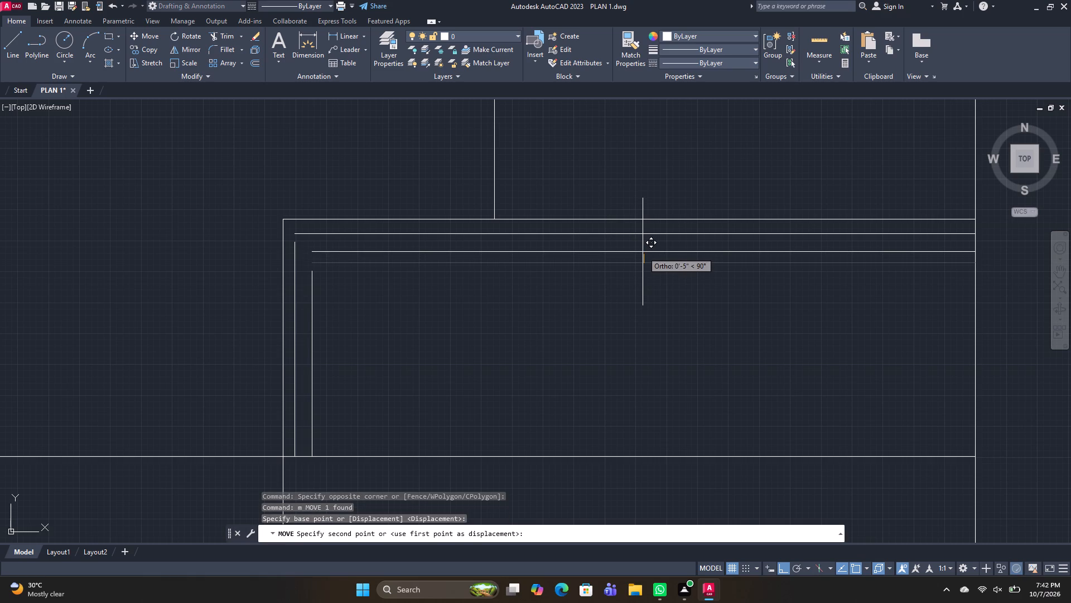
click(643, 248)
key(space)
key(t)
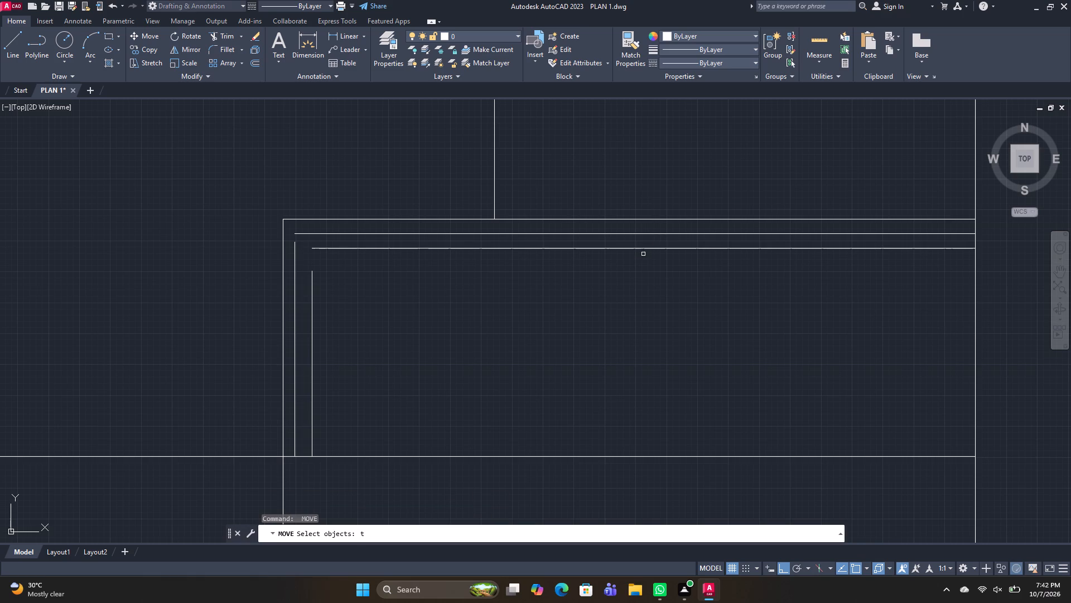
key(r)
key(Escape)
key(Escape)
Extend the two nested vertical lines up to meet their horizontal lines, closing both corners.
text(tr)
key(space)
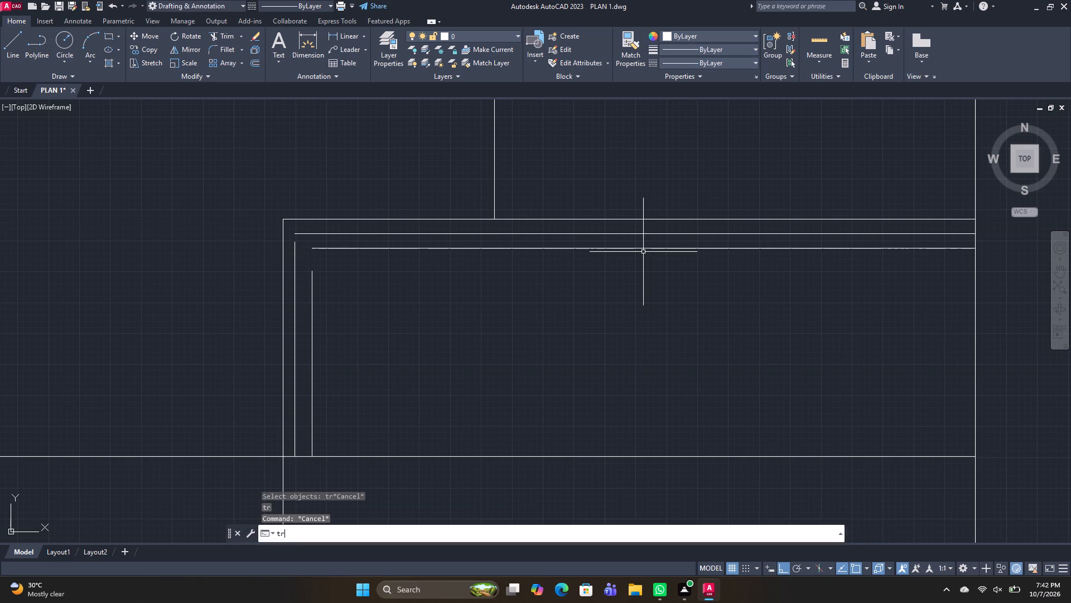
shift+click(312, 292)
shift+click(294, 269)
key(space)
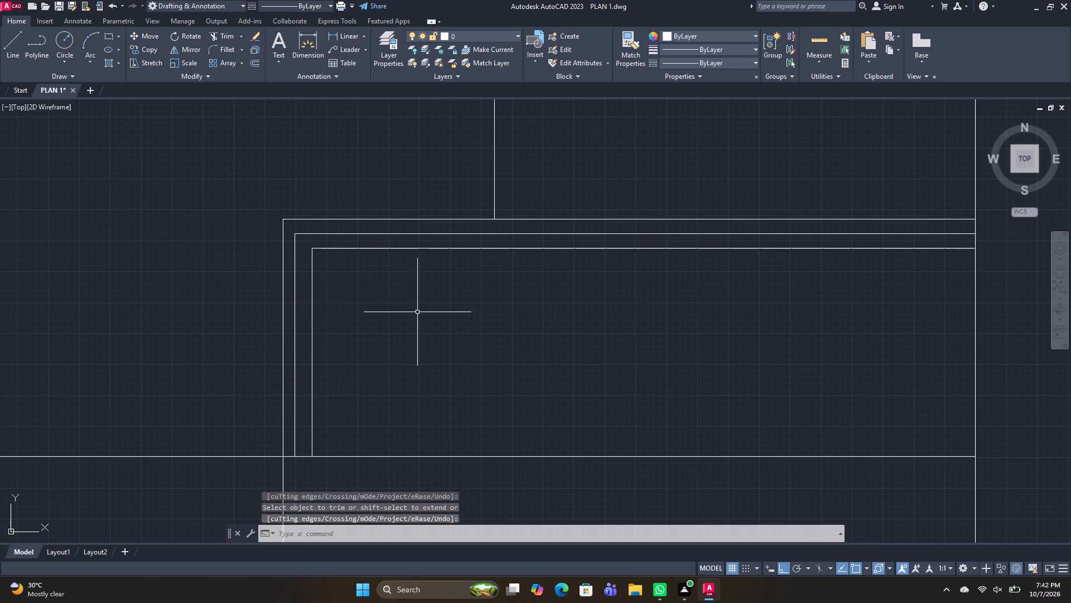
Draw a line down about 2'-7" from the innermost horizontal line near its east end, then west to the innermost vertical line.
middle_click(530, 315)
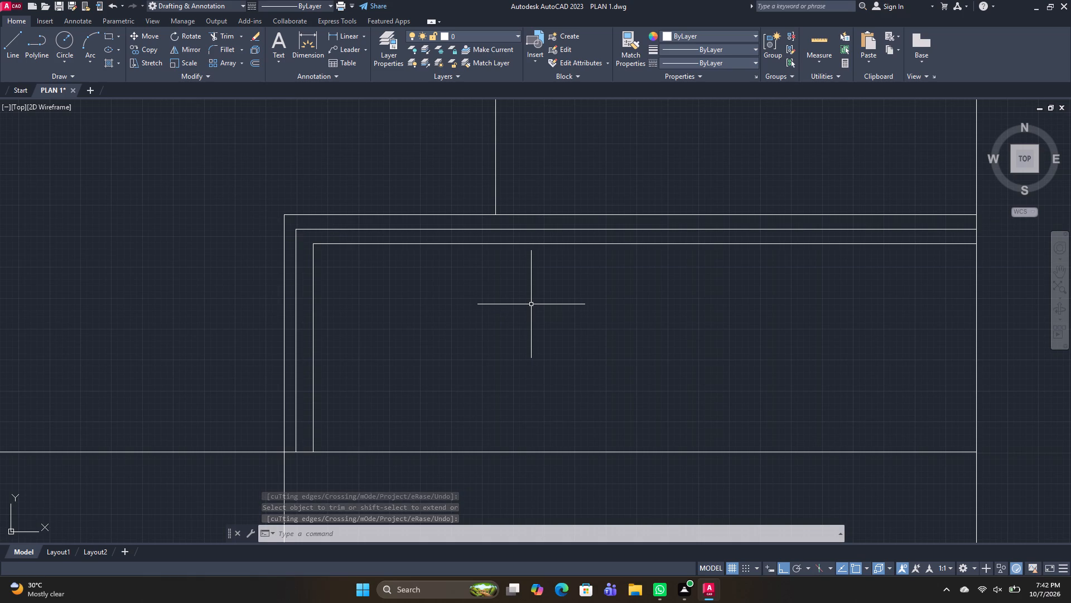
text(l)
key(space)
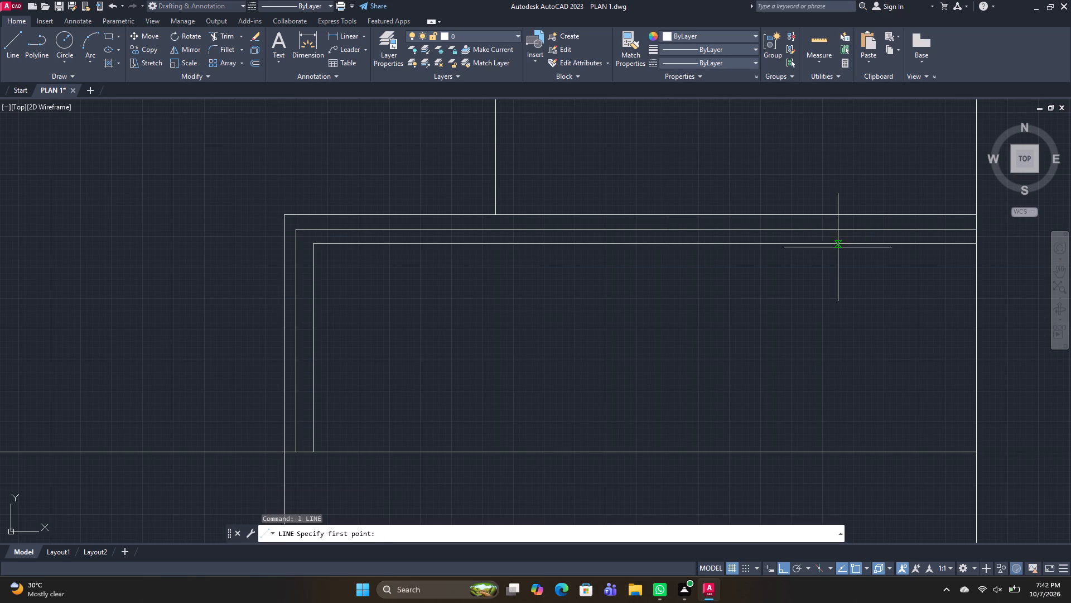
click(867, 246)
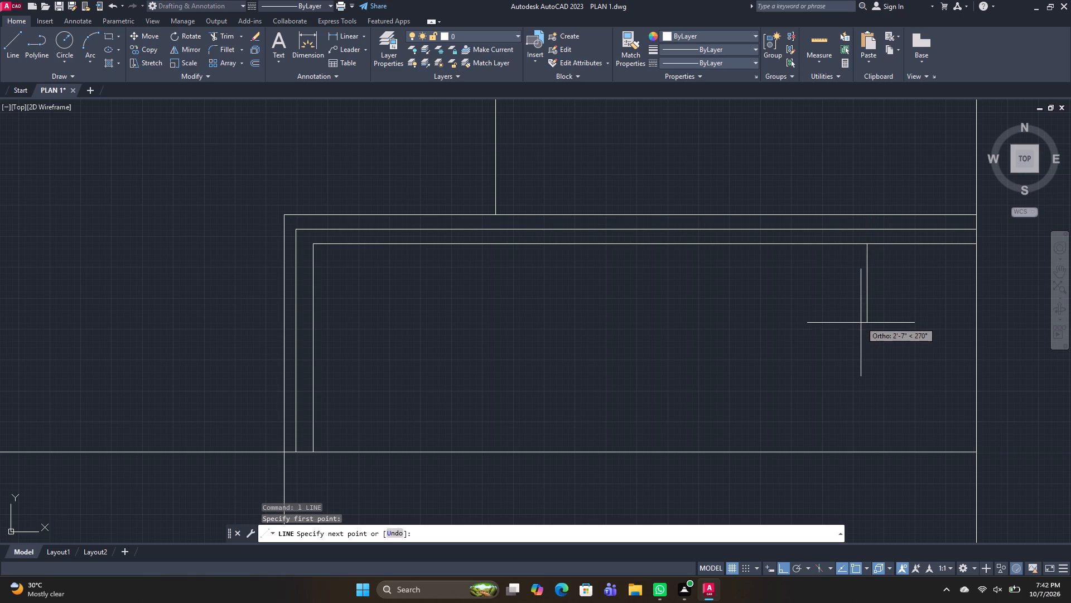
click(861, 325)
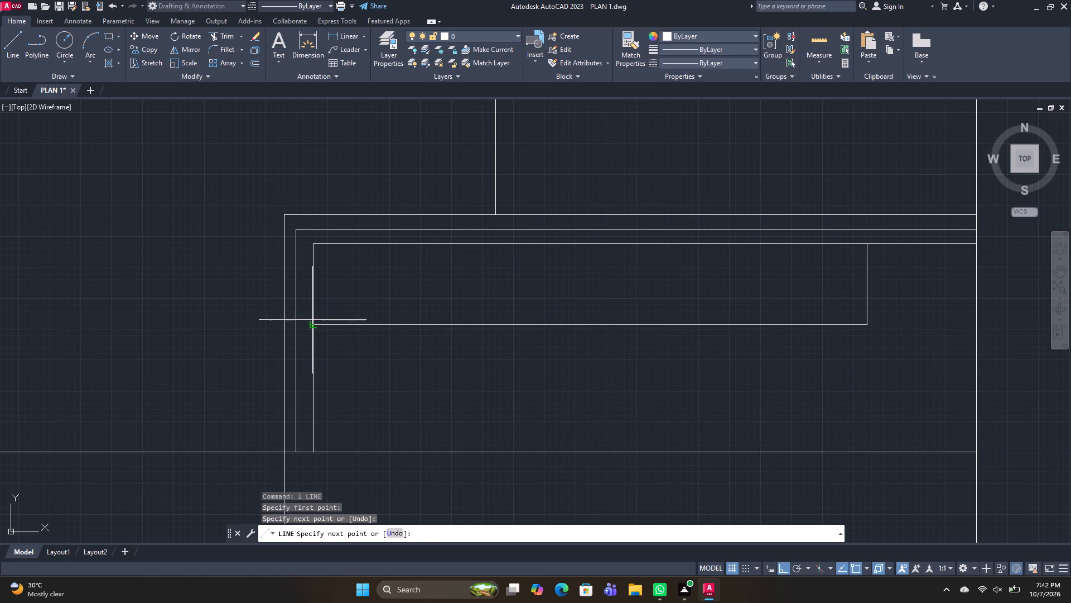
click(313, 319)
key(space)
Trim away the floor line between the innermost vertical line and the outer east line.
text(tr)
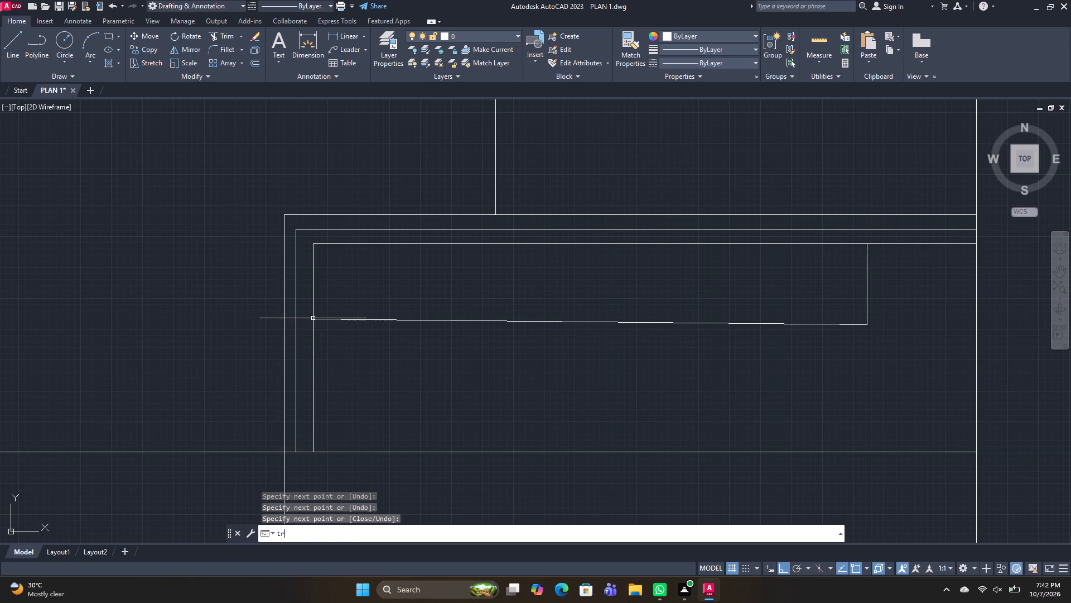
key(space)
drag(399, 468, 408, 423)
middle_drag(394, 455, 390, 368)
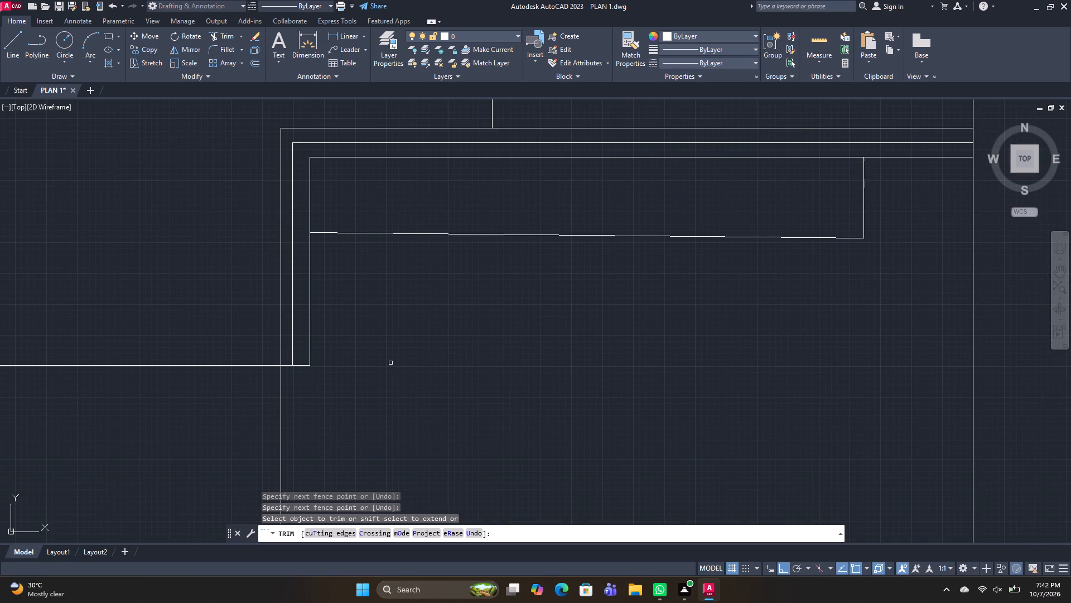
key(space)
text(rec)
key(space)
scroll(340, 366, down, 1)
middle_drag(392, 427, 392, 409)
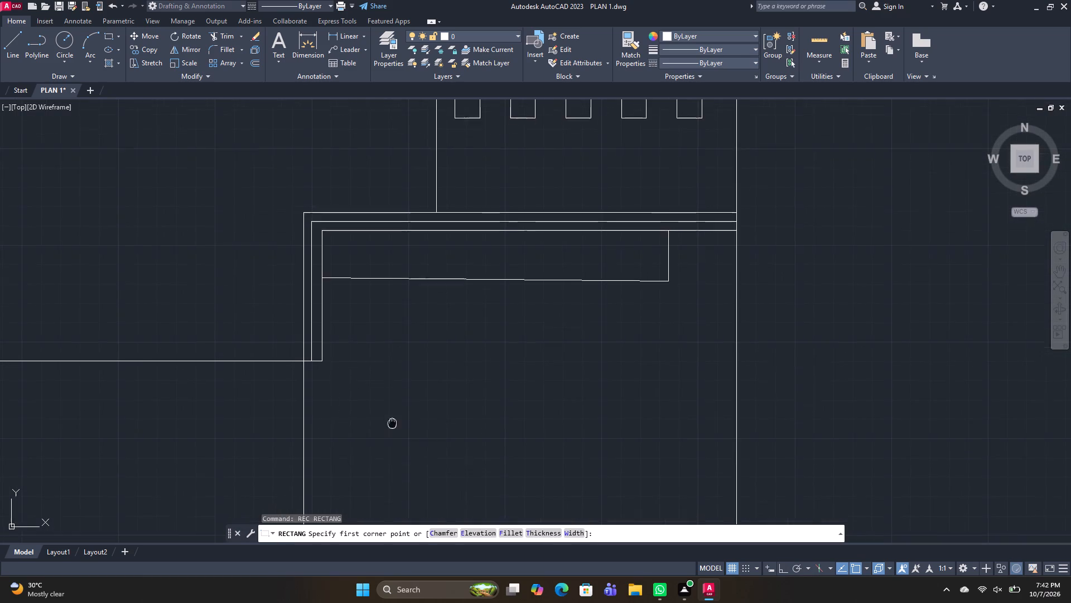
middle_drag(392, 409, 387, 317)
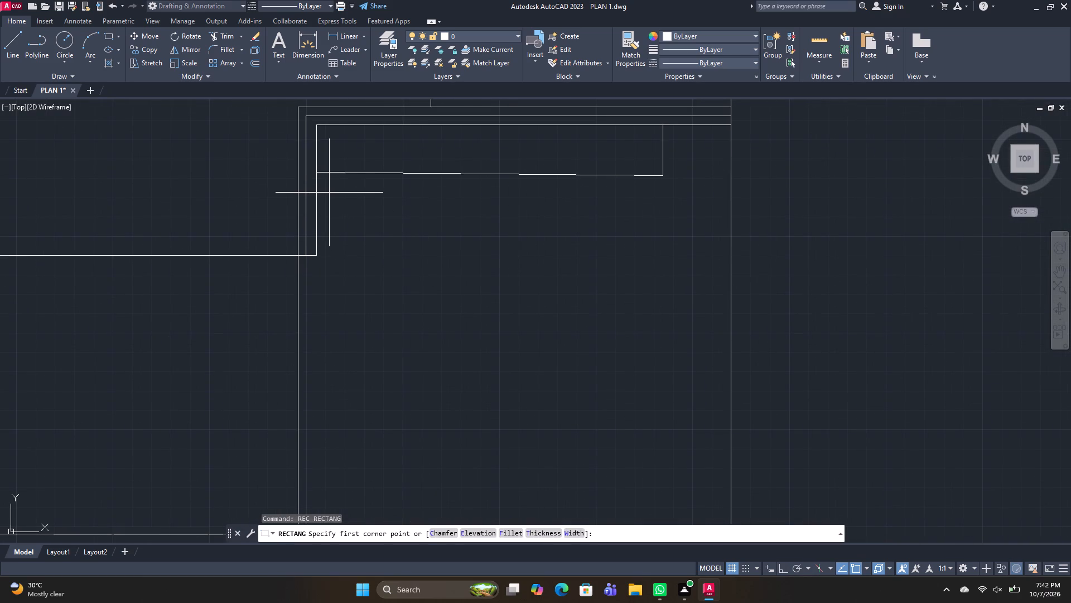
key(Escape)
Trim the two nested vertical lines below the slanted line, along with the floor line stub east of the outer vertical line.
key(t)
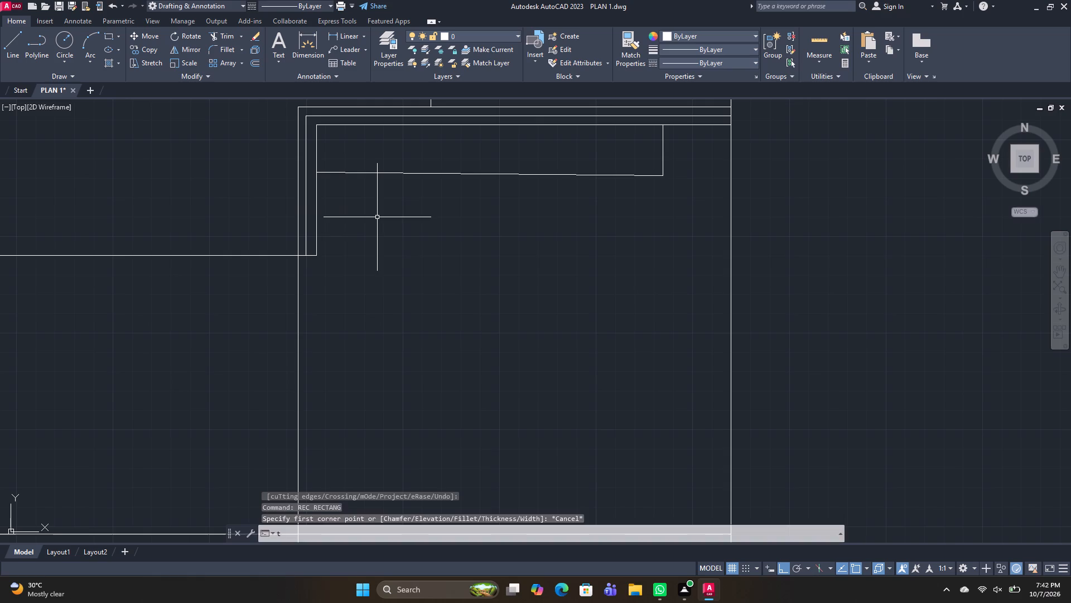
key(r)
key(space)
drag(324, 216, 292, 213)
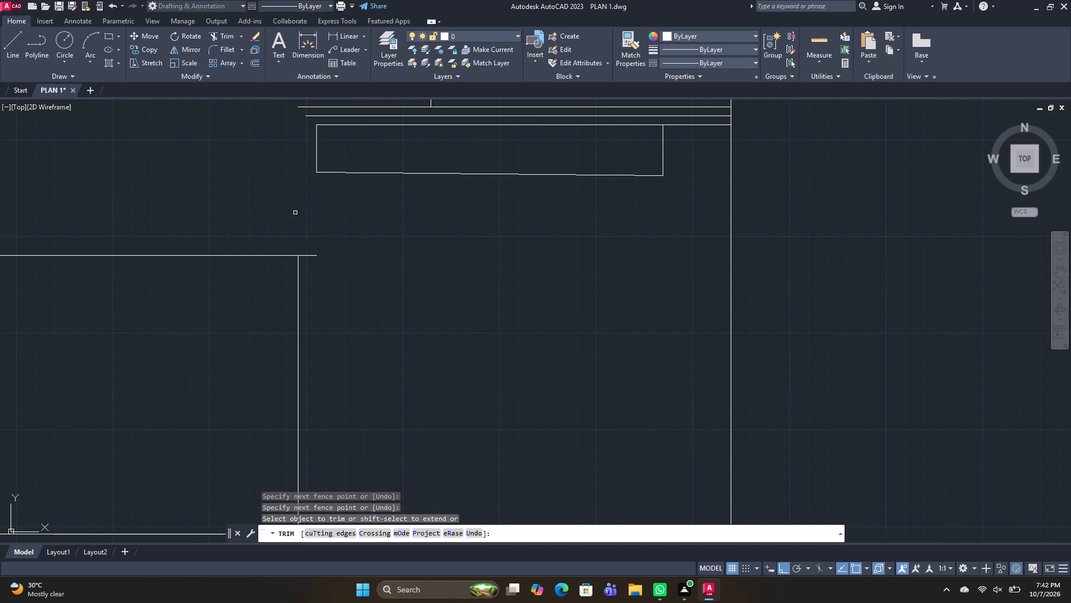
key(ctrl+z)
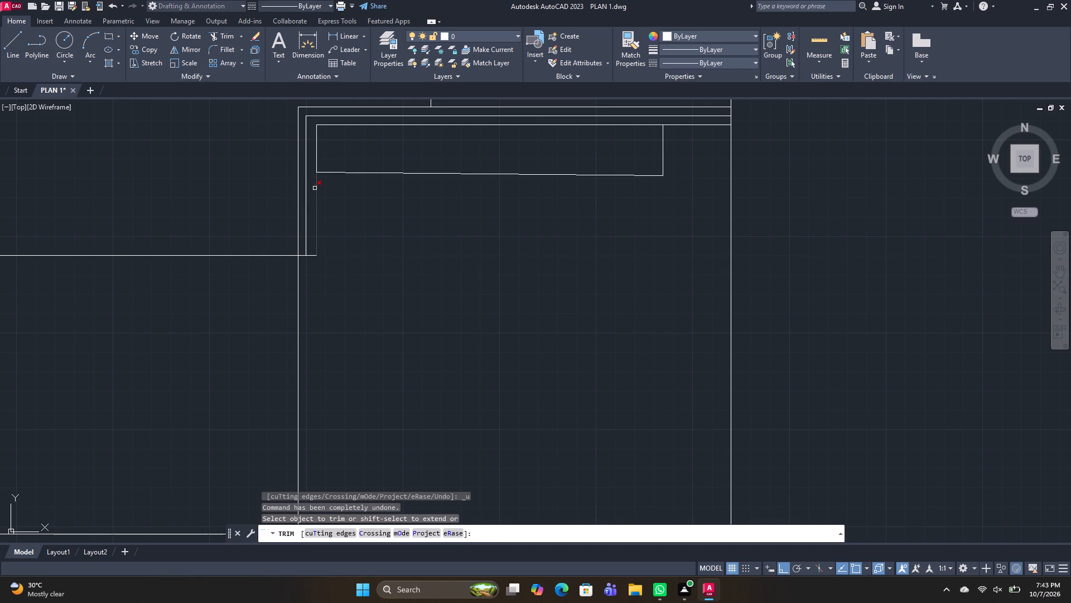
shift+click(324, 173)
shift+click(321, 173)
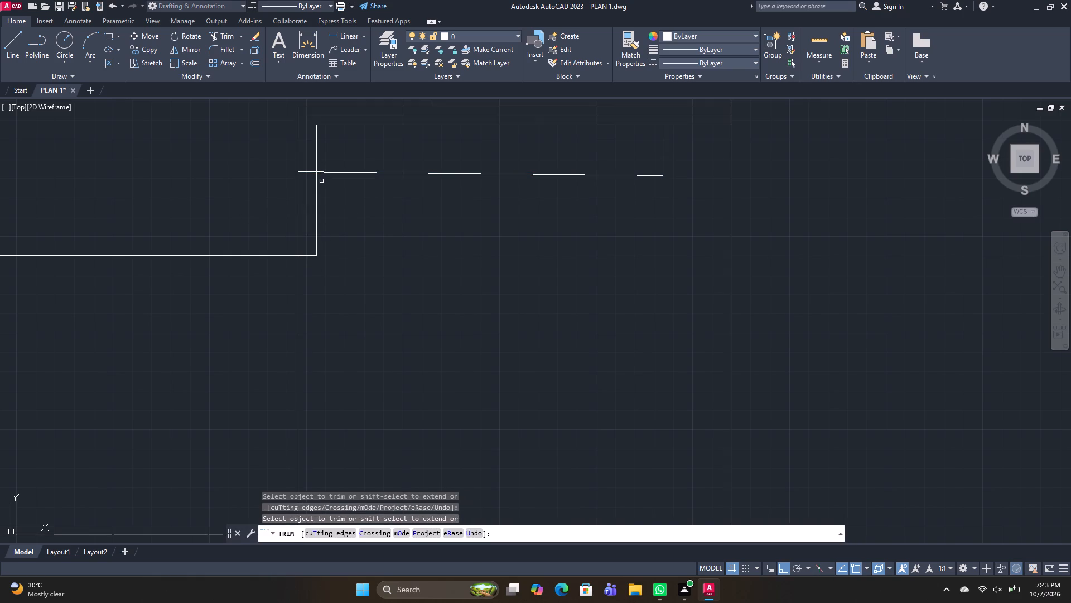
drag(321, 193, 305, 258)
drag(305, 258, 304, 248)
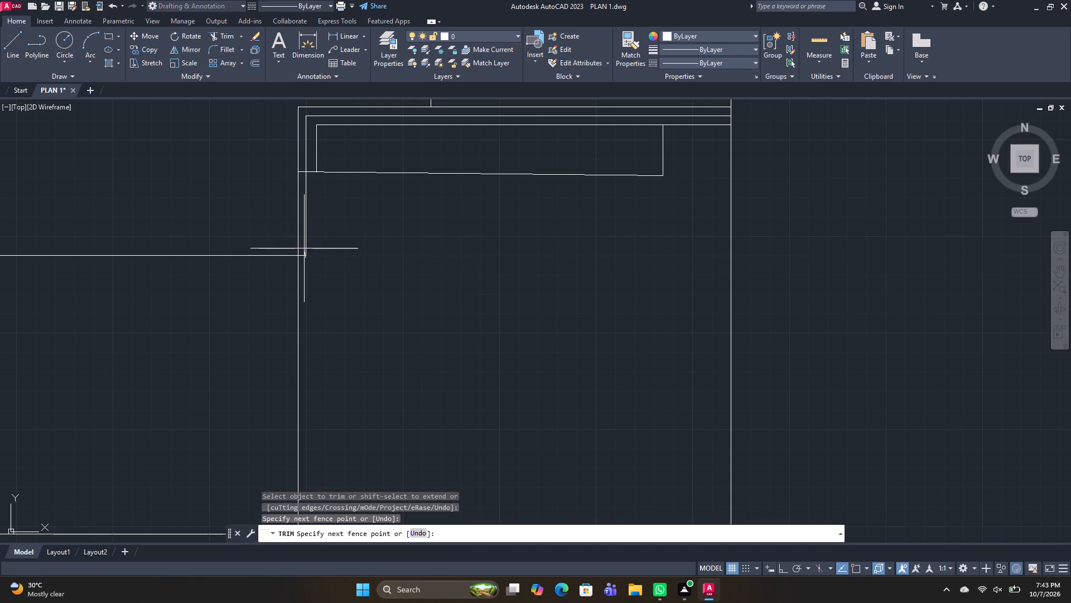
drag(304, 248, 305, 242)
drag(309, 239, 302, 237)
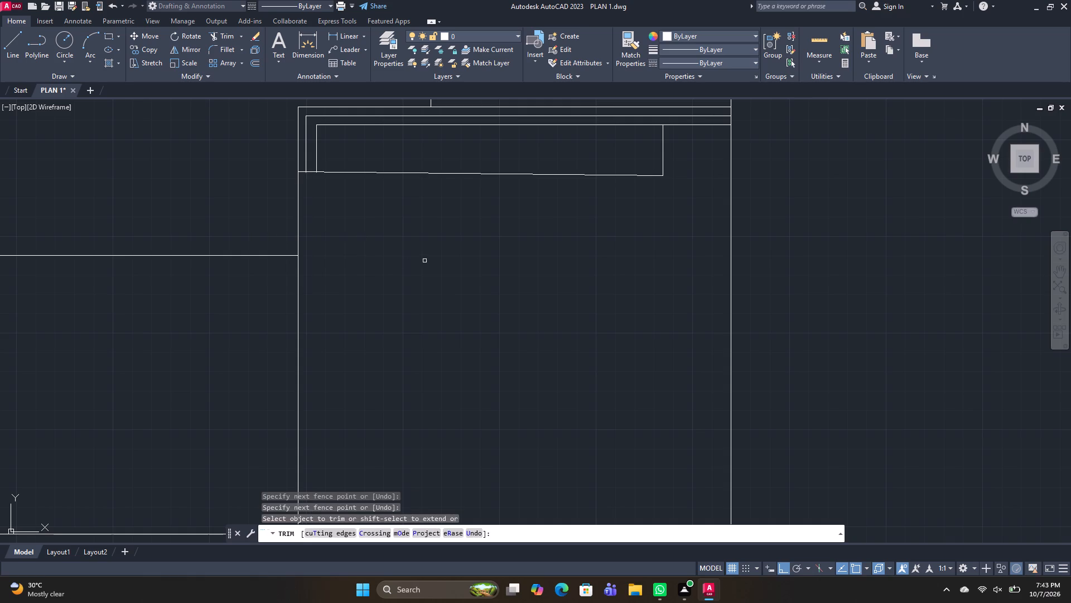
key(space)
Delete the slanted line below the nested frame lines.
scroll(325, 194, up, 2)
middle_drag(297, 170, 293, 255)
drag(535, 310, 505, 243)
click(475, 209)
key(Delete)
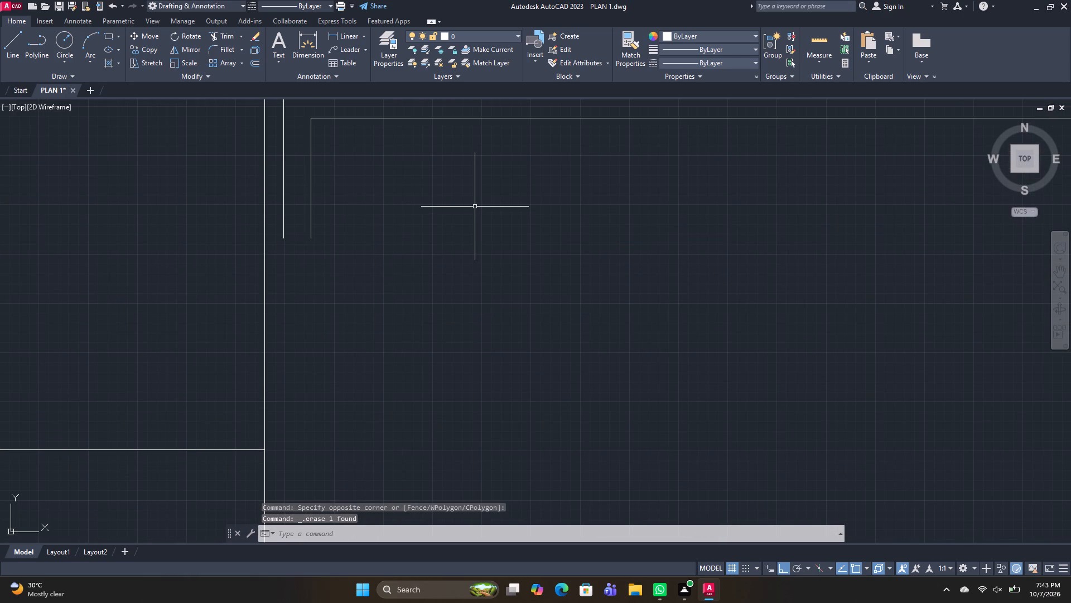
Draw a straight horizontal line from the lower end of the short east vertical line, westward past the outer vertical line.
text(l)
key(space)
scroll(465, 216, down, 3)
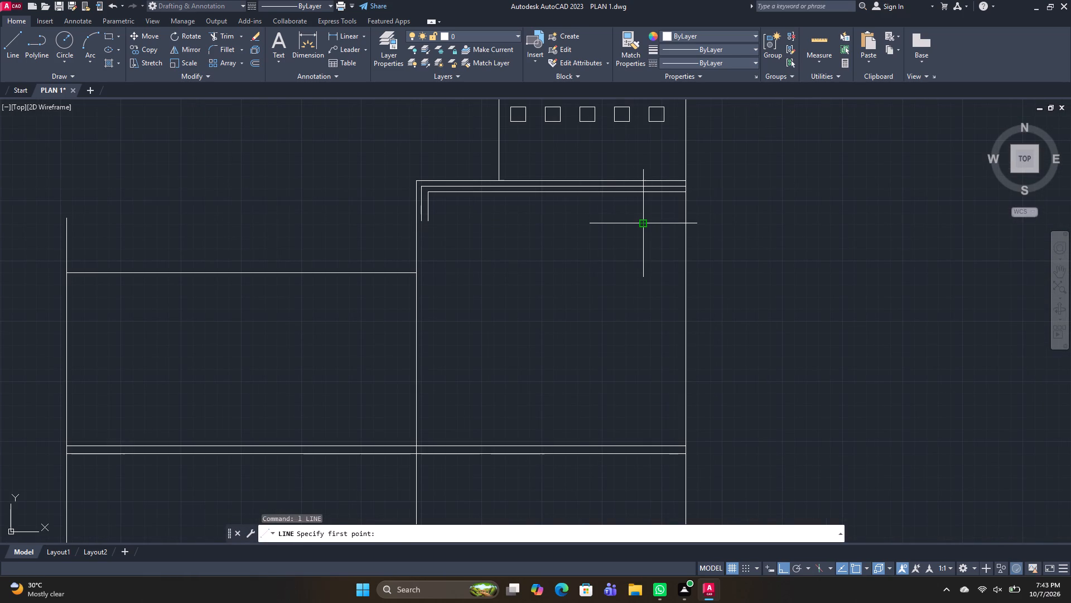
click(643, 222)
click(379, 222)
key(space)
Trim the new line's overhang west of the outer vertical line and extend both nested vertical lines down to the new line.
text(tr)
key(space)
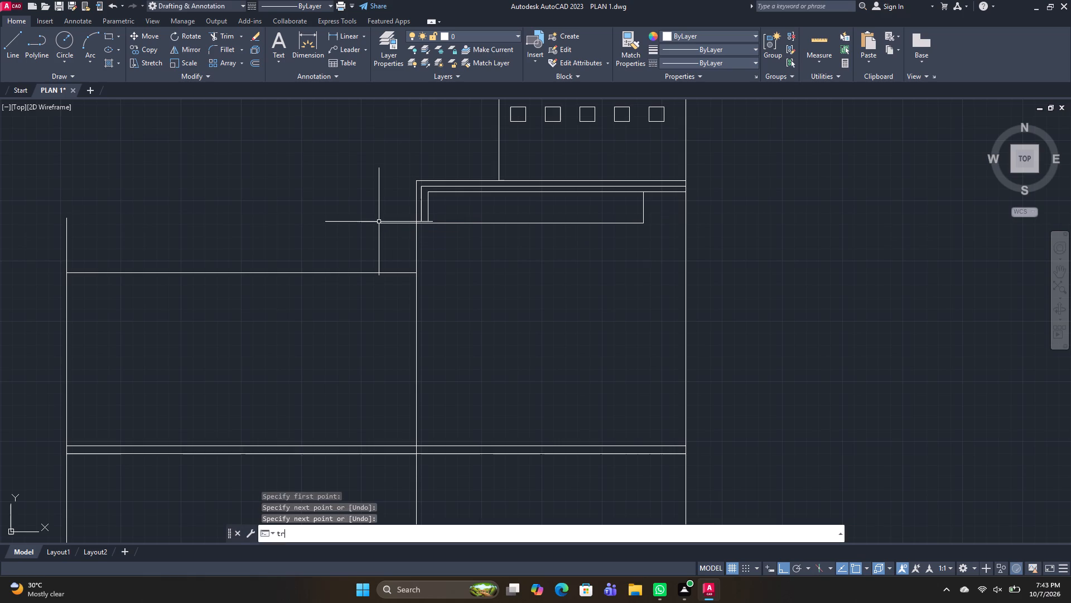
drag(396, 228, 396, 201)
scroll(439, 208, up, 2)
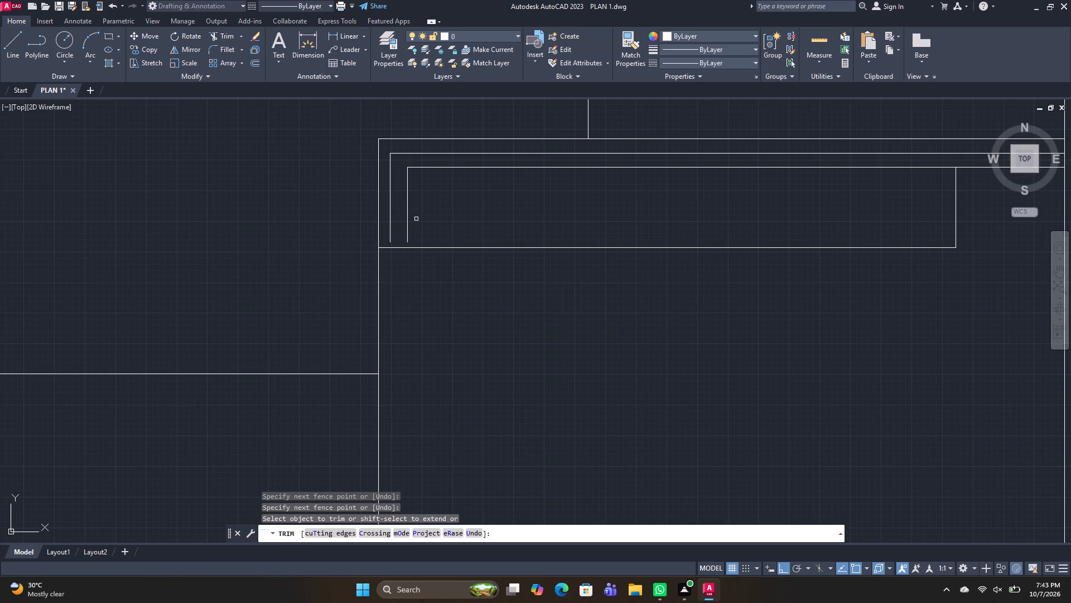
shift+drag(417, 220, 383, 216)
scroll(441, 262, down, 2)
key(space)
Trim away the pair of middle floor lines across the east bay.
scroll(457, 322, down, 1)
middle_drag(479, 319, 471, 284)
key(r)
key(Escape)
text(tr)
key(space)
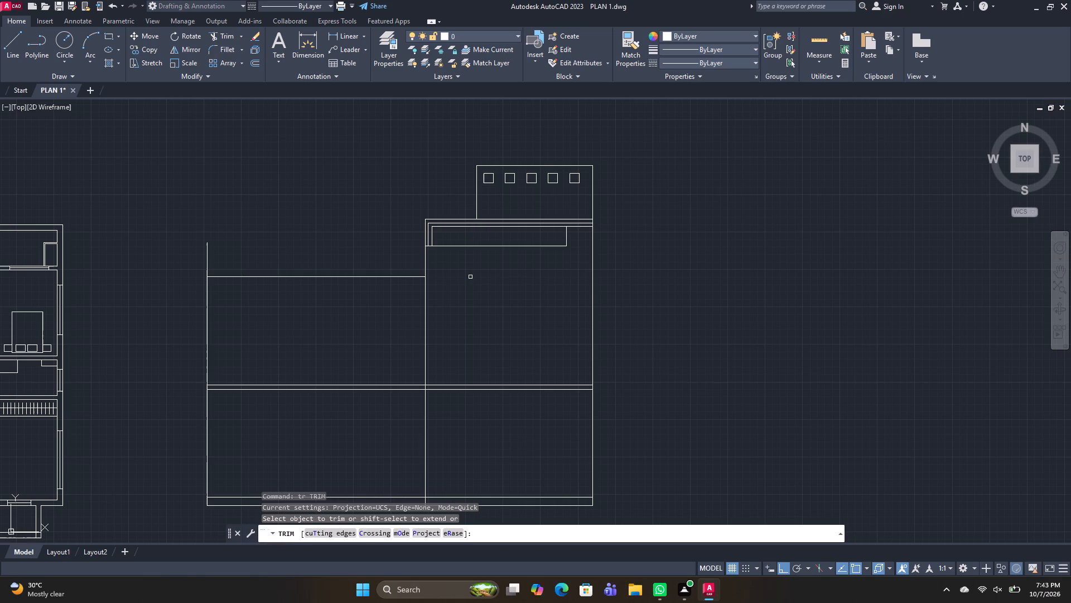
drag(483, 399, 476, 330)
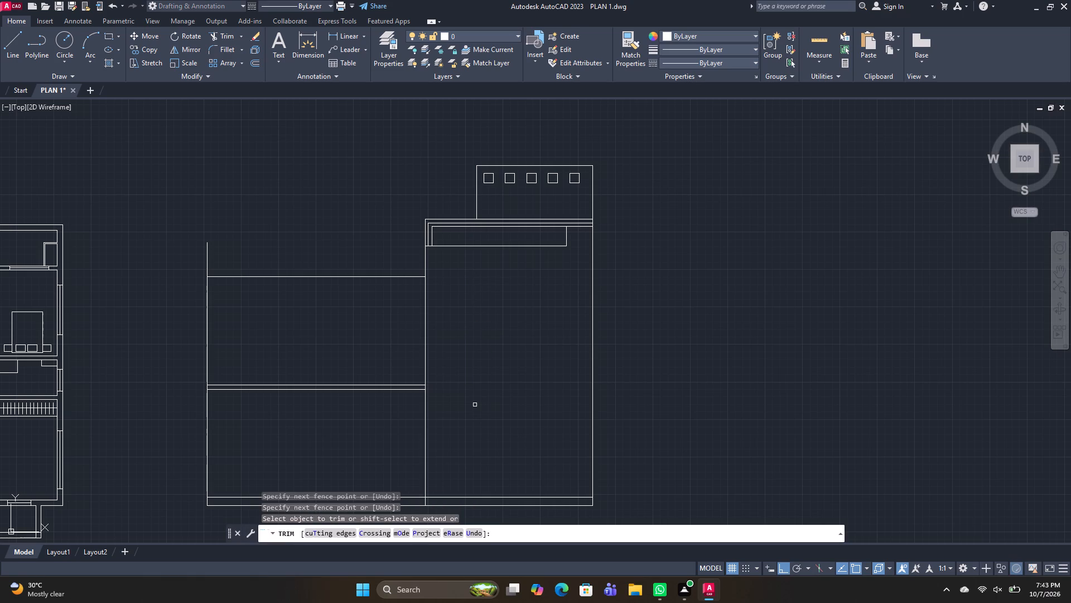
key(space)
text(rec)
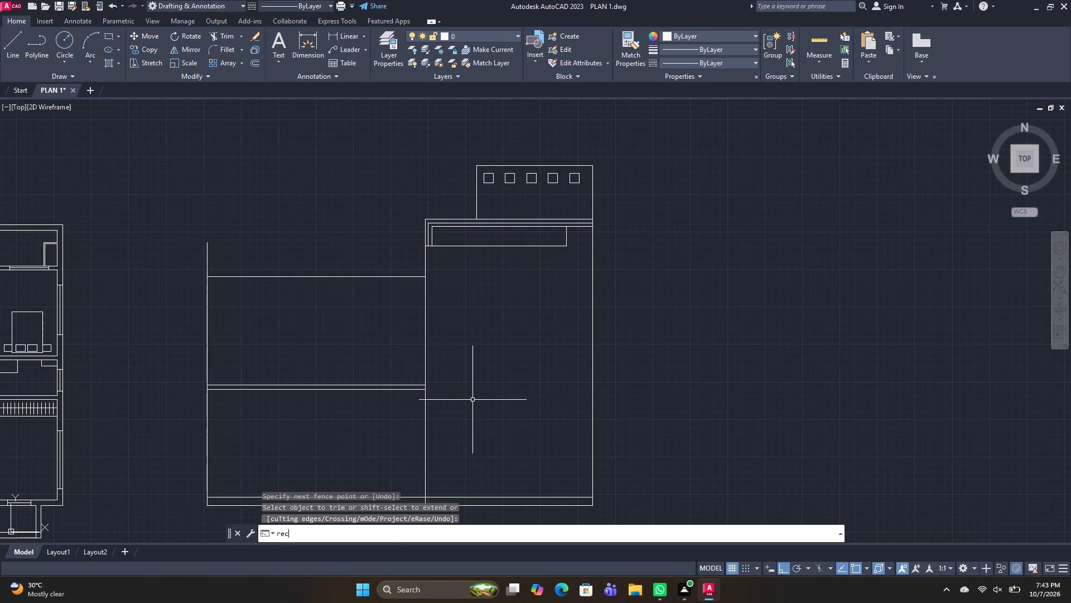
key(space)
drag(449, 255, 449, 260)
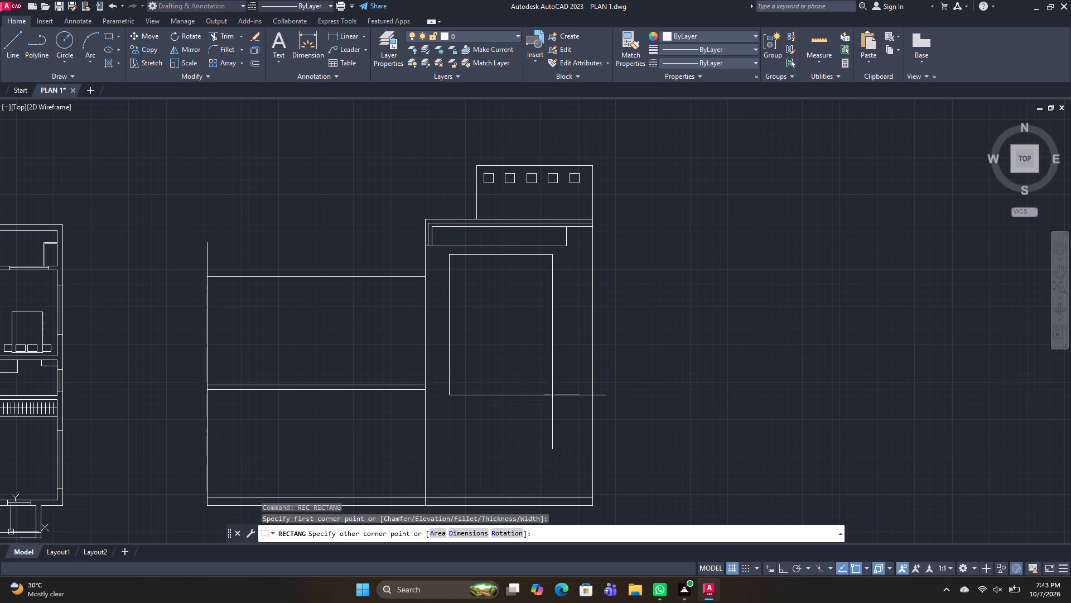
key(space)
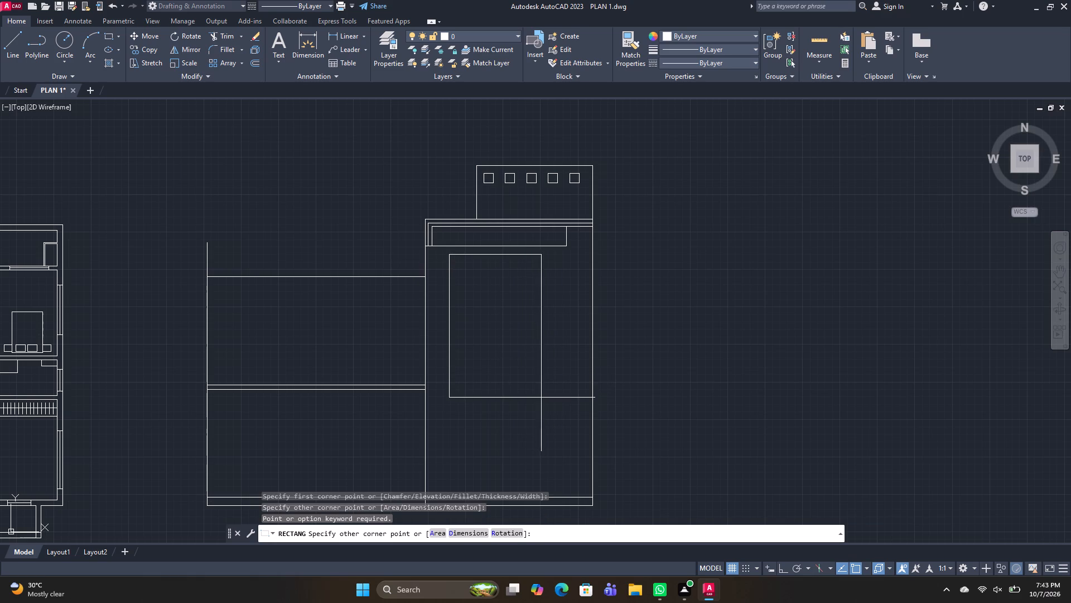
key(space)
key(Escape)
Draw a tall rectangle in the east bay under the frame band, and a shorter one of similar width below it.
key(space)
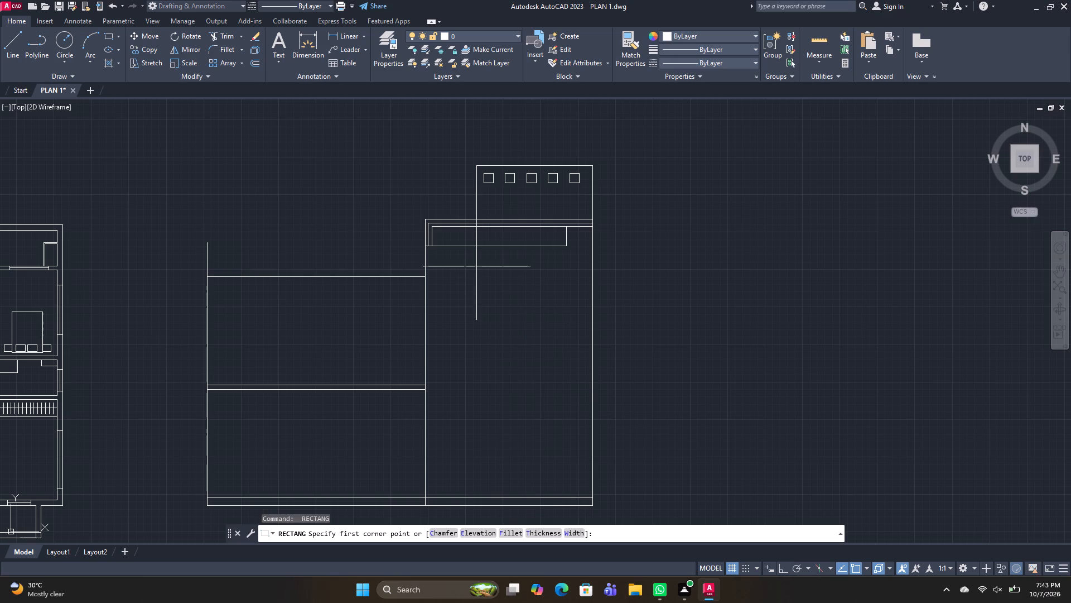
click(464, 259)
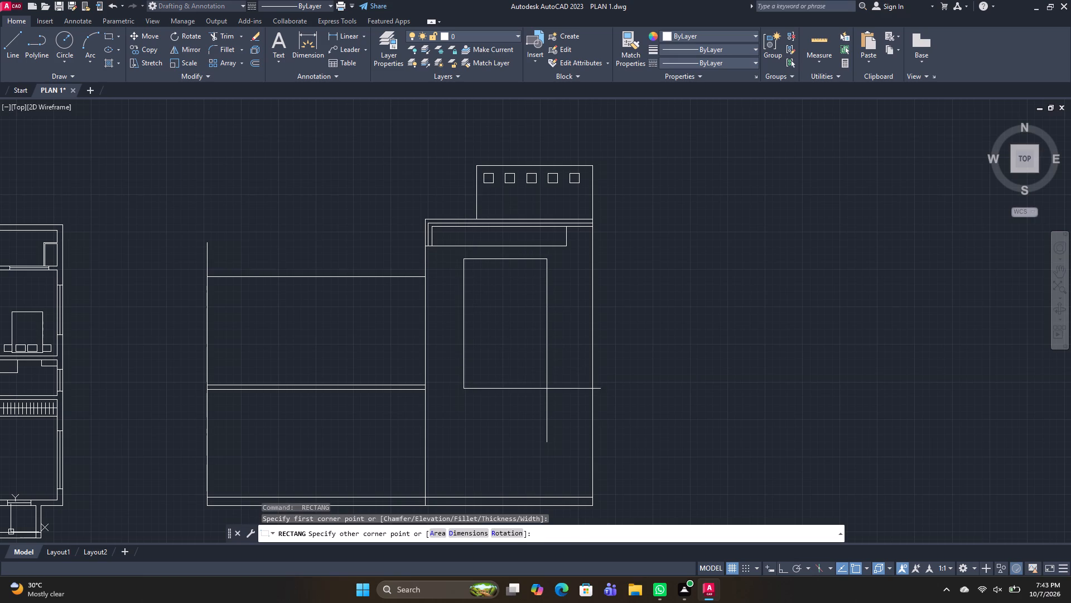
click(548, 394)
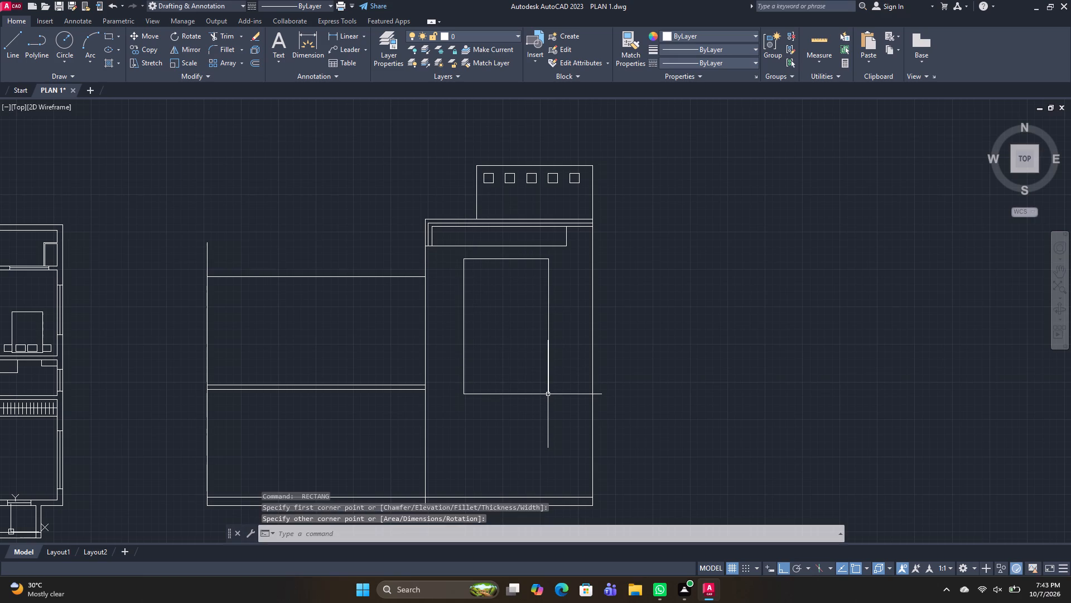
key(space)
key(space)
click(463, 409)
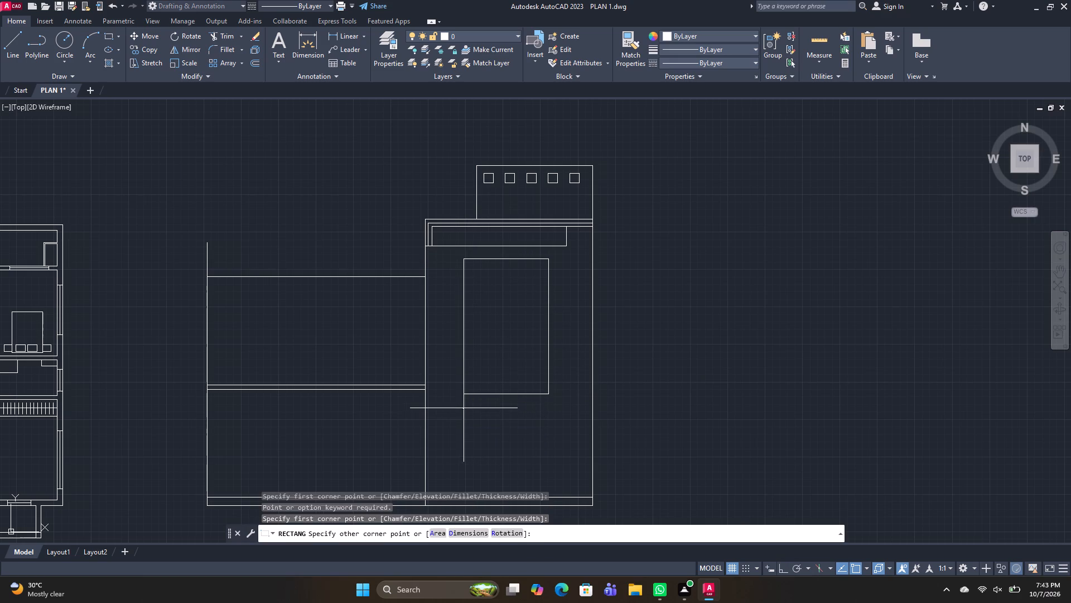
click(550, 484)
Offset the tall rectangle slightly inward with the Through option to form a window frame.
key(o)
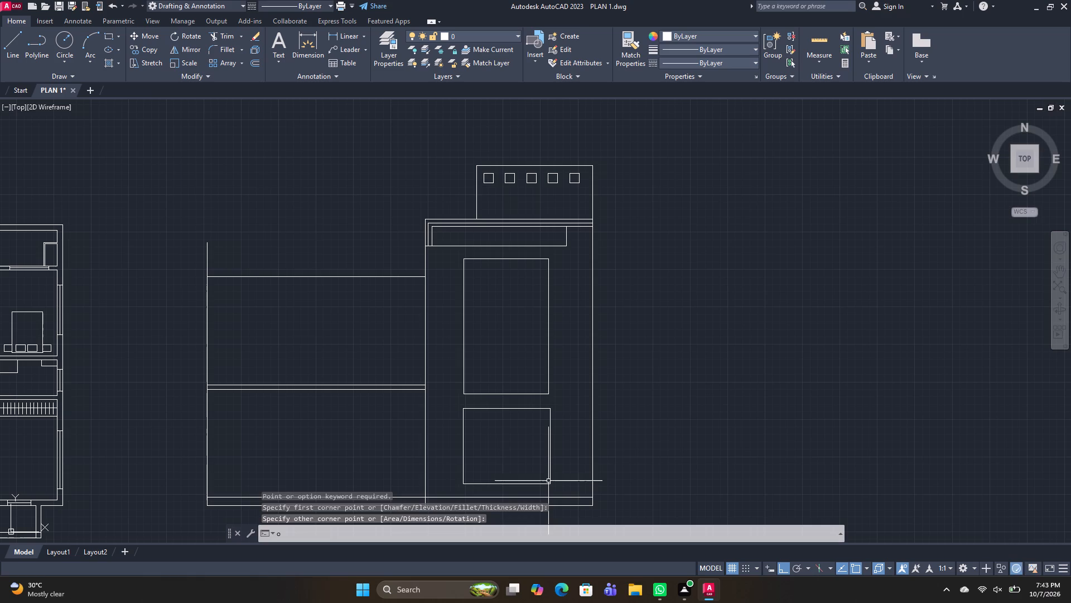
key(space)
key(t)
key(space)
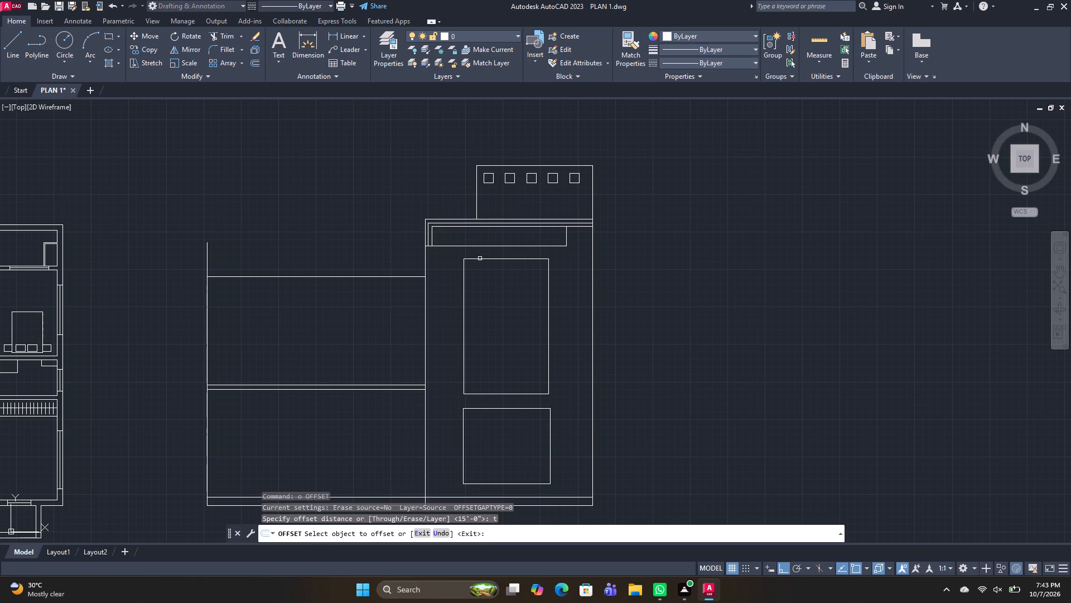
click(480, 257)
scroll(483, 269, up, 1)
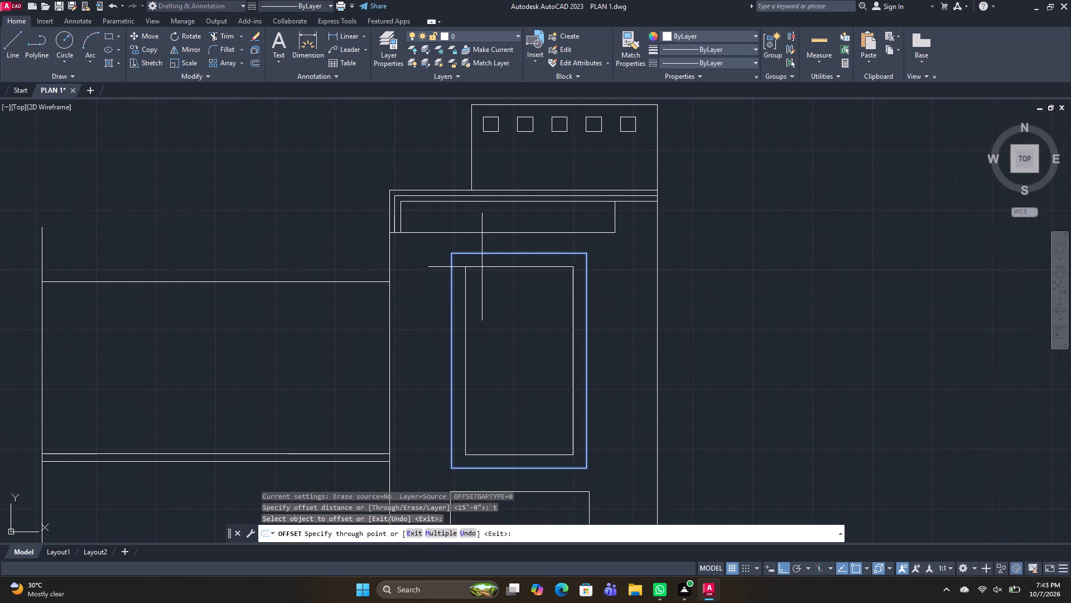
scroll(480, 265, up, 2)
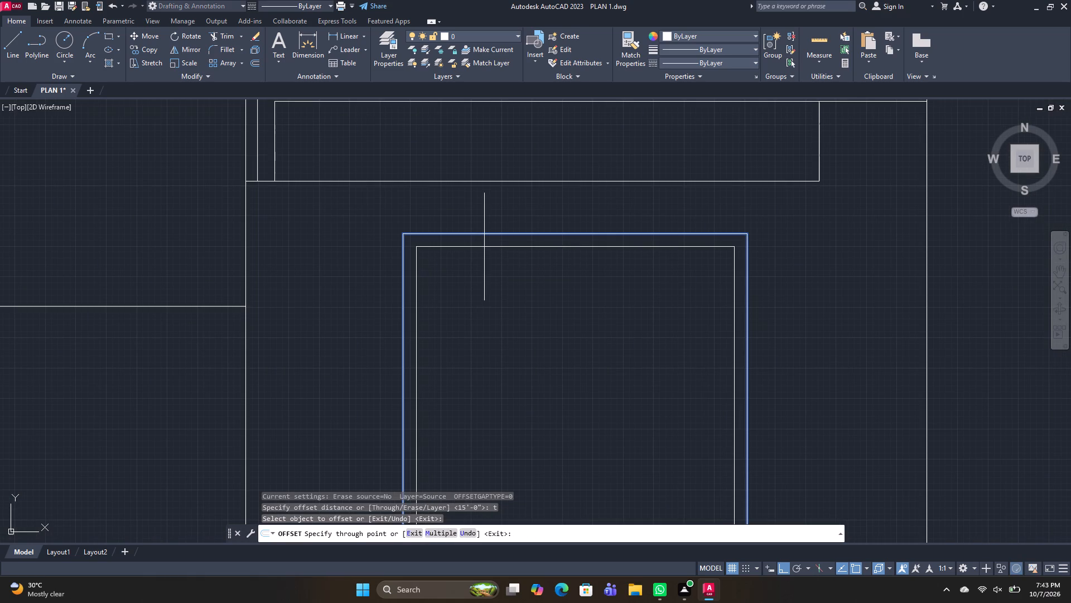
click(484, 247)
middle_drag(487, 315, 476, 251)
key(space)
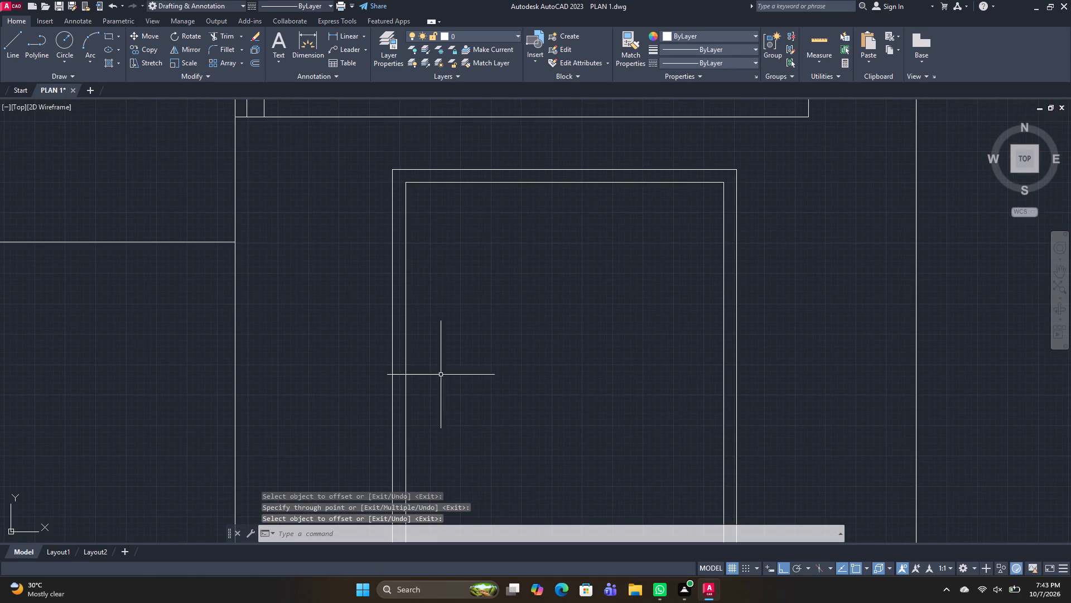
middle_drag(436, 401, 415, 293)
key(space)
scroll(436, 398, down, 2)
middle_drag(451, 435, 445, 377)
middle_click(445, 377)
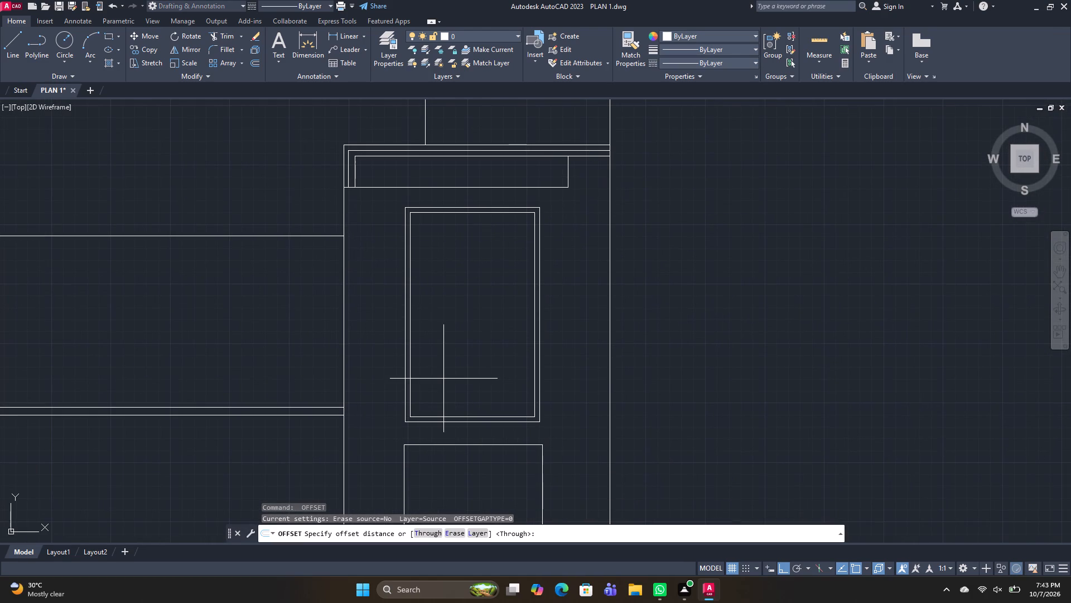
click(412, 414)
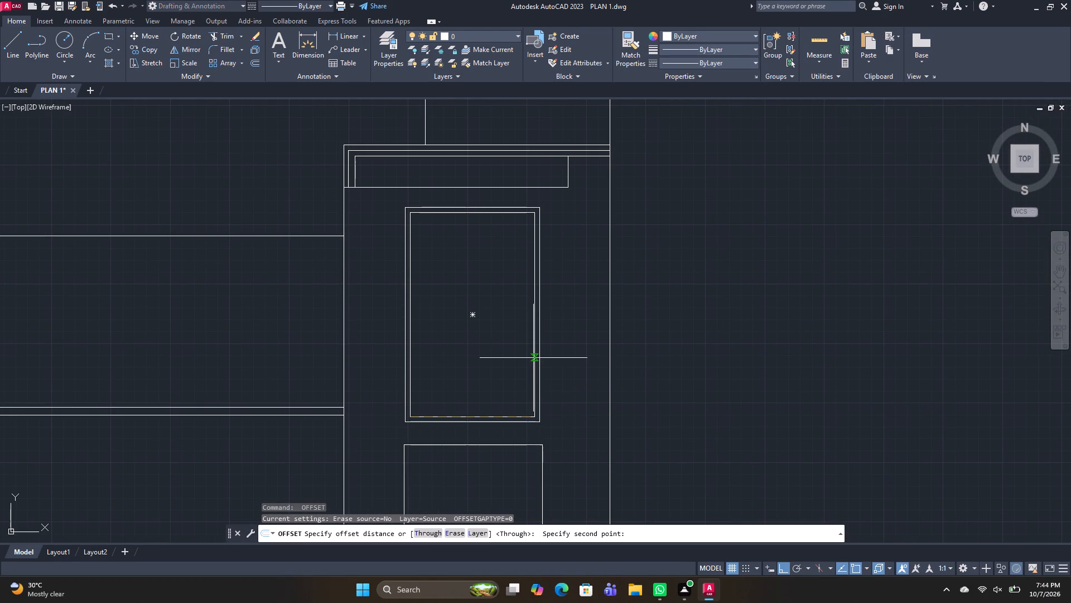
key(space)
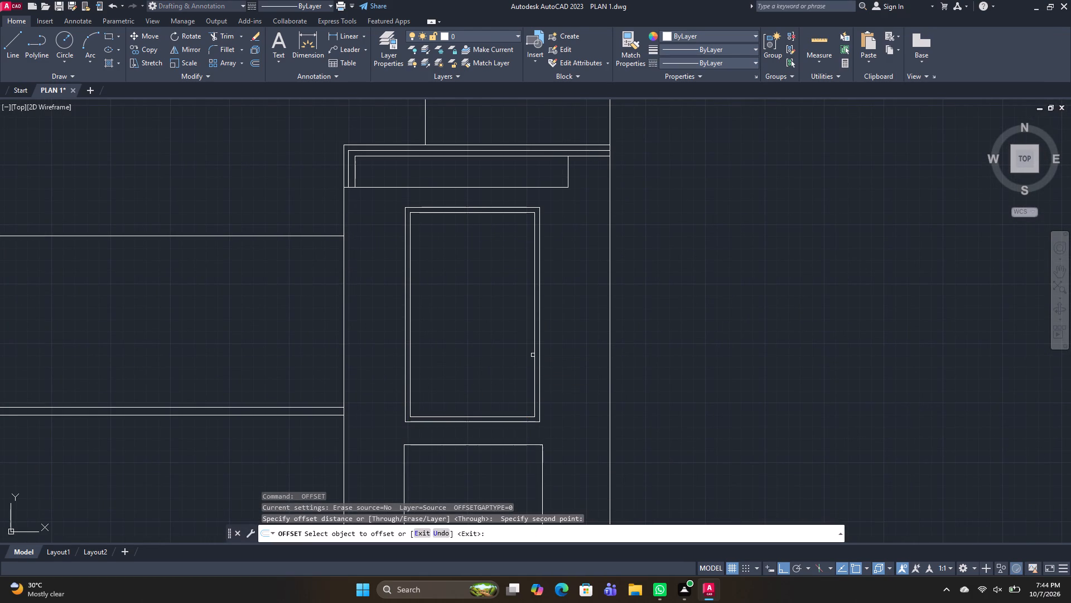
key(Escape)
Draw a rectangle across the full width of the inner window frame, filling roughly its bottom quarter.
text(rec)
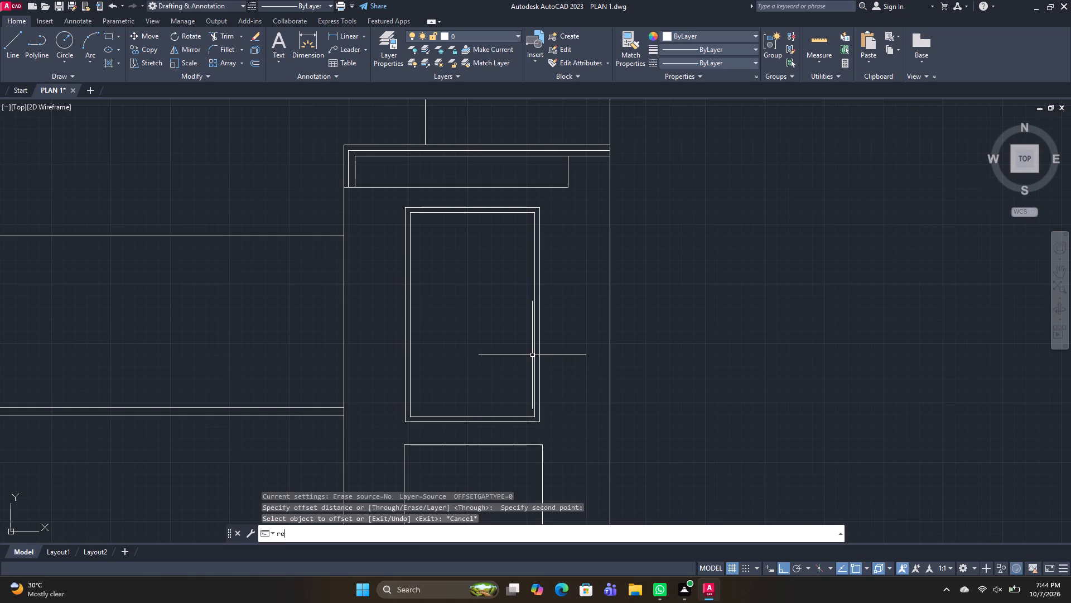
key(space)
key(space)
click(409, 415)
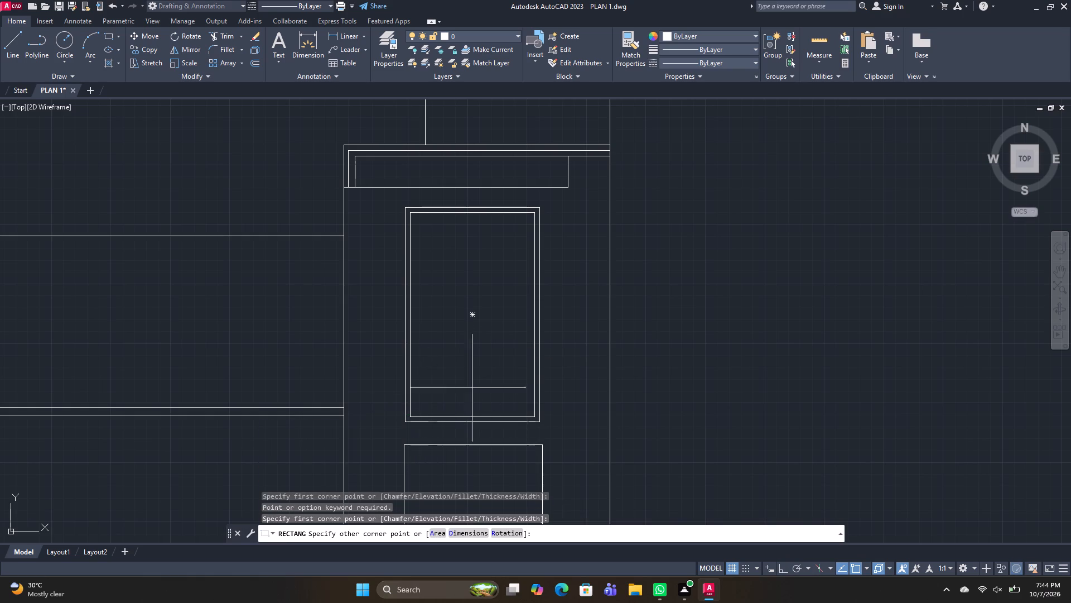
click(534, 360)
Draw a narrow, tall rectangle inside the window frame near its west side, spanning most of the frame's height.
key(space)
click(419, 408)
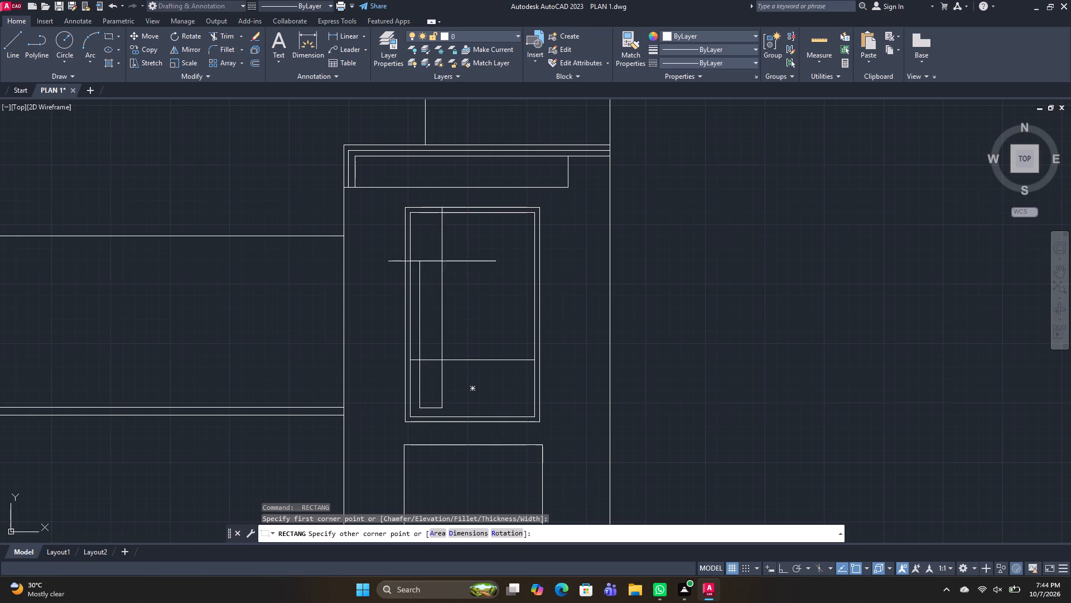
click(451, 230)
Copy the narrow tall rectangle east twice inside the window frame, to the middle and about 6'-11" away near the east side.
click(454, 277)
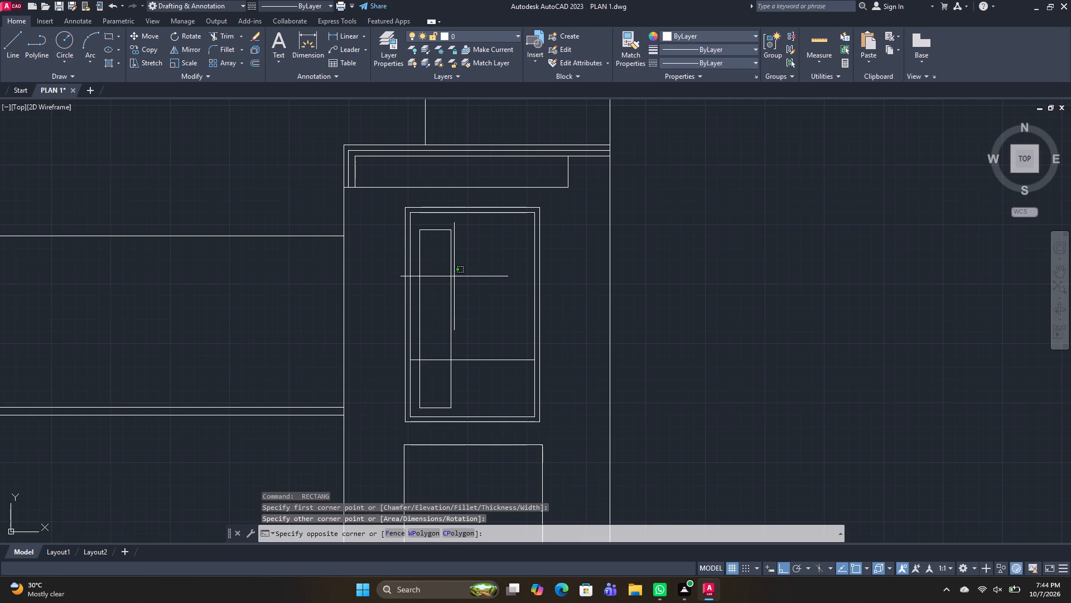
click(445, 267)
text(co)
key(space)
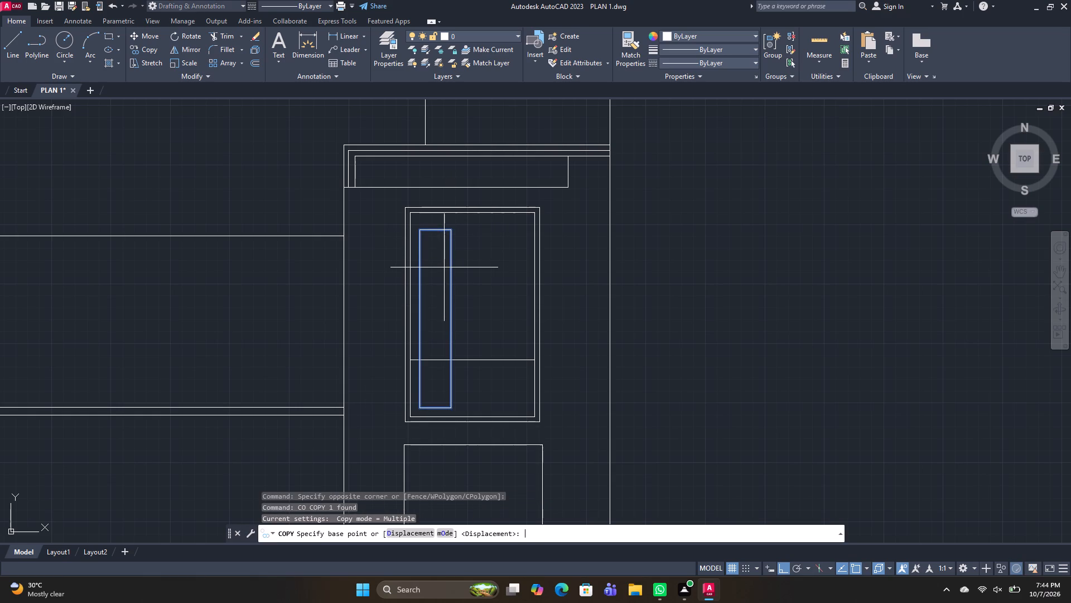
click(434, 324)
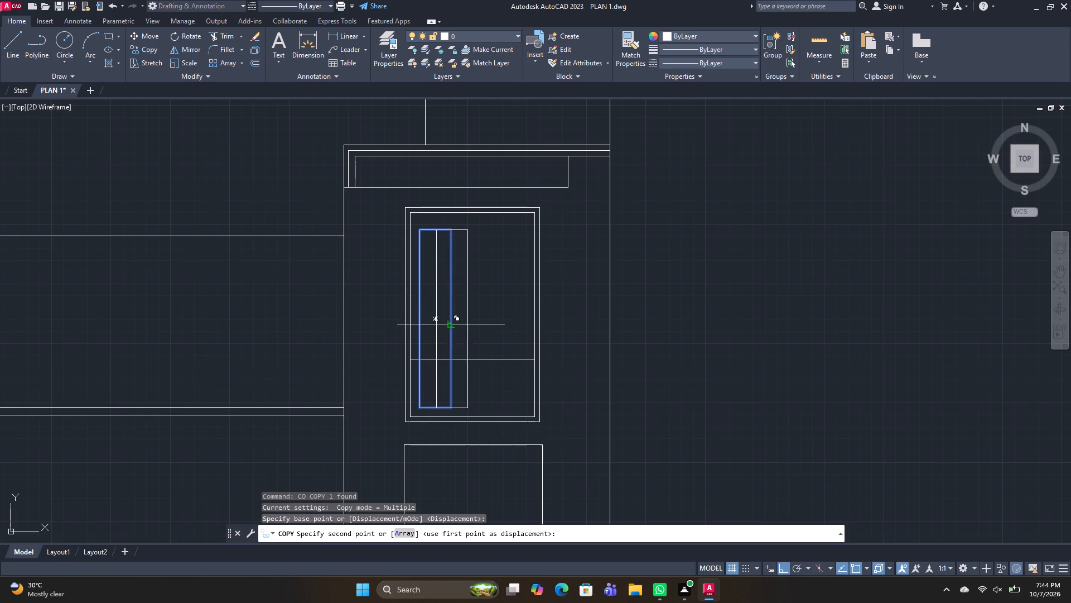
click(476, 323)
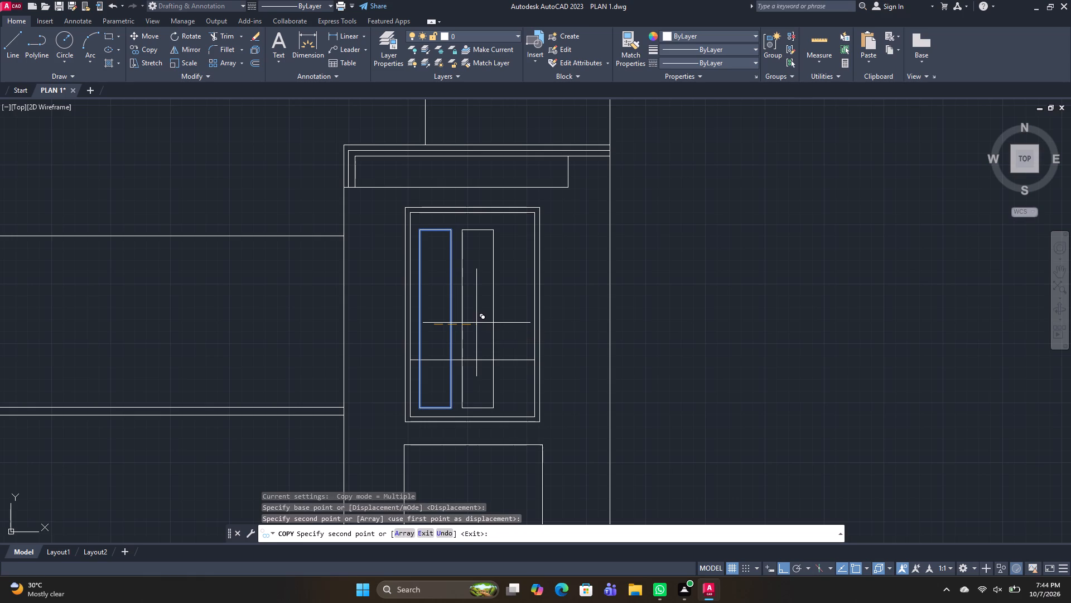
click(513, 326)
key(space)
Move the middle tall rectangle slightly west to even out the gaps between the three window panels.
scroll(467, 327, up, 1)
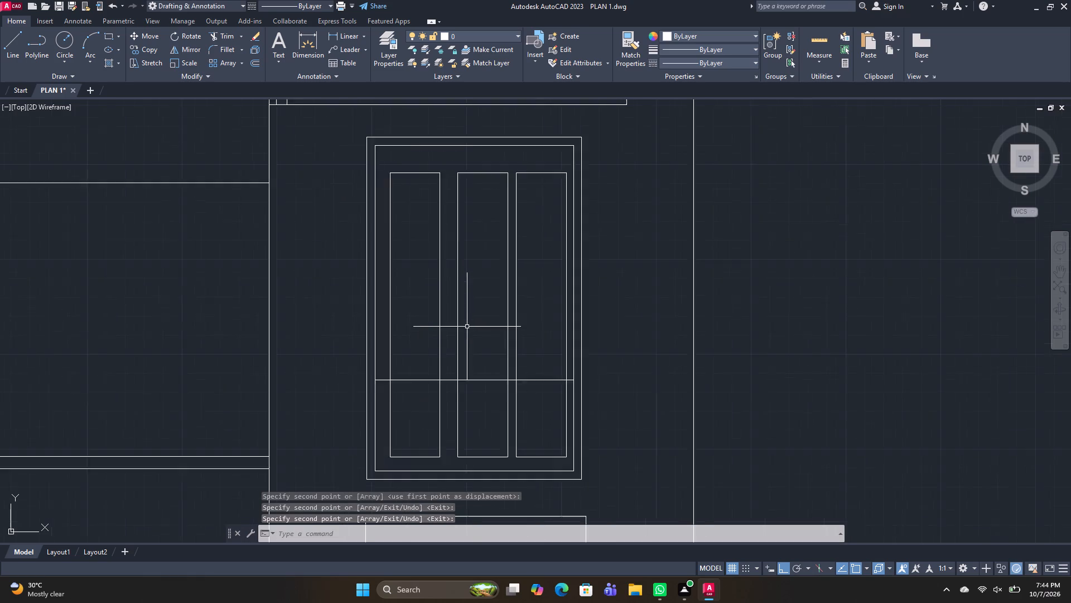
scroll(467, 327, up, 1)
click(456, 324)
click(445, 319)
text(m)
key(space)
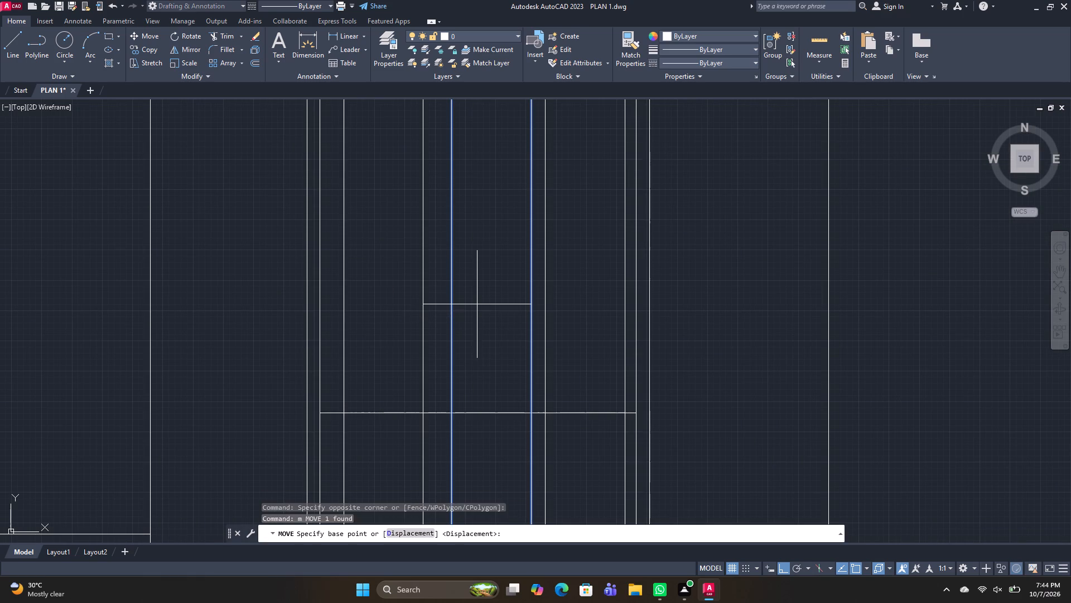
click(488, 300)
click(483, 299)
key(space)
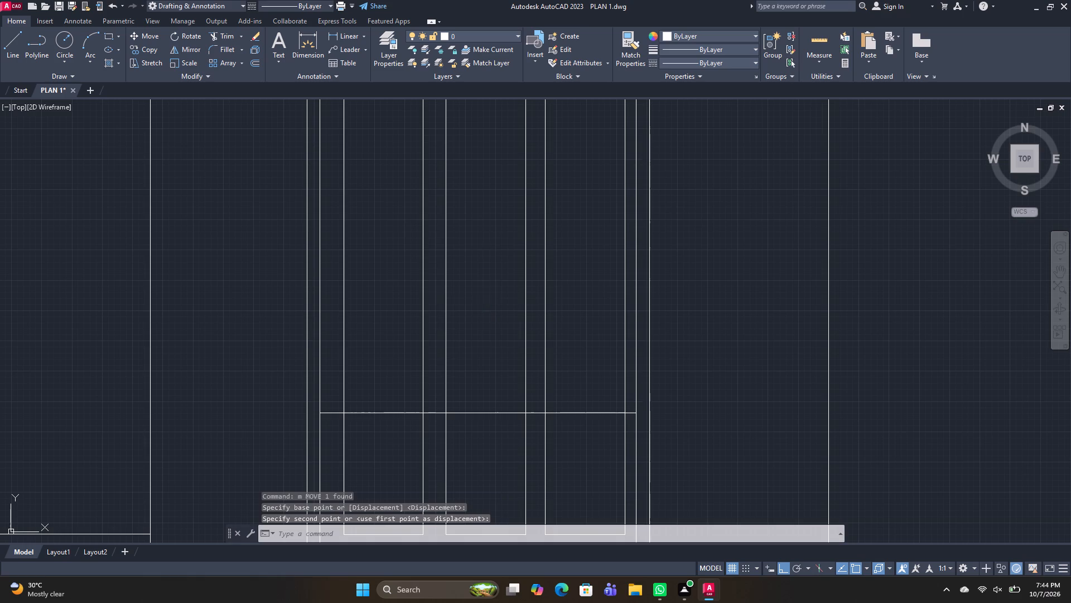
Draw a short rectangle from the west panel's upper-left corner, spanning the panel's full width.
middle_drag(484, 309, 486, 373)
key(Escape)
key(r)
key(e)
key(e)
key(e)
key(e)
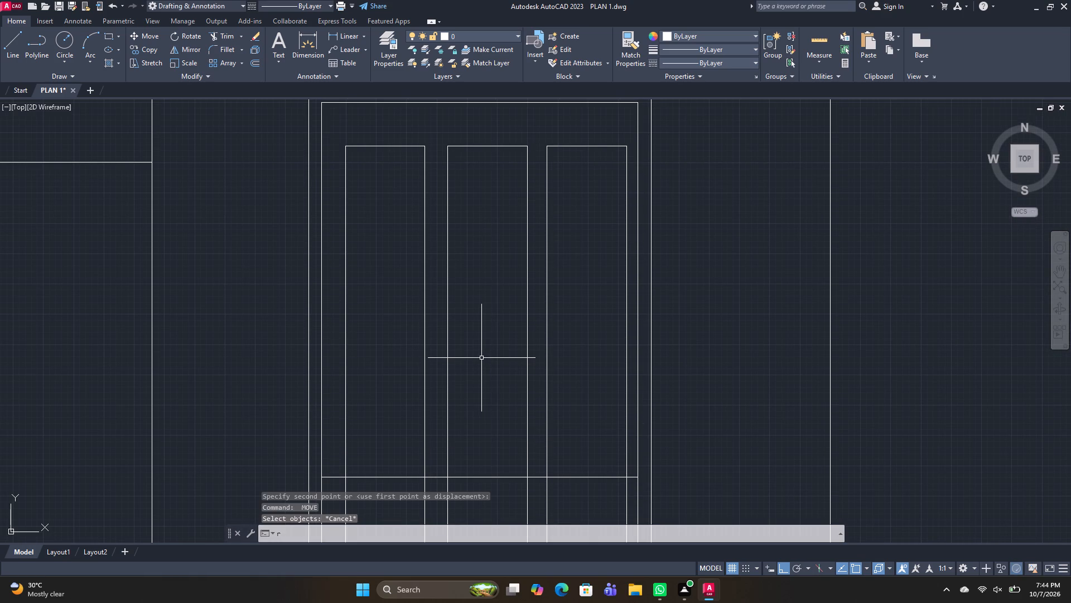
key(space)
text(rec)
key(space)
click(345, 146)
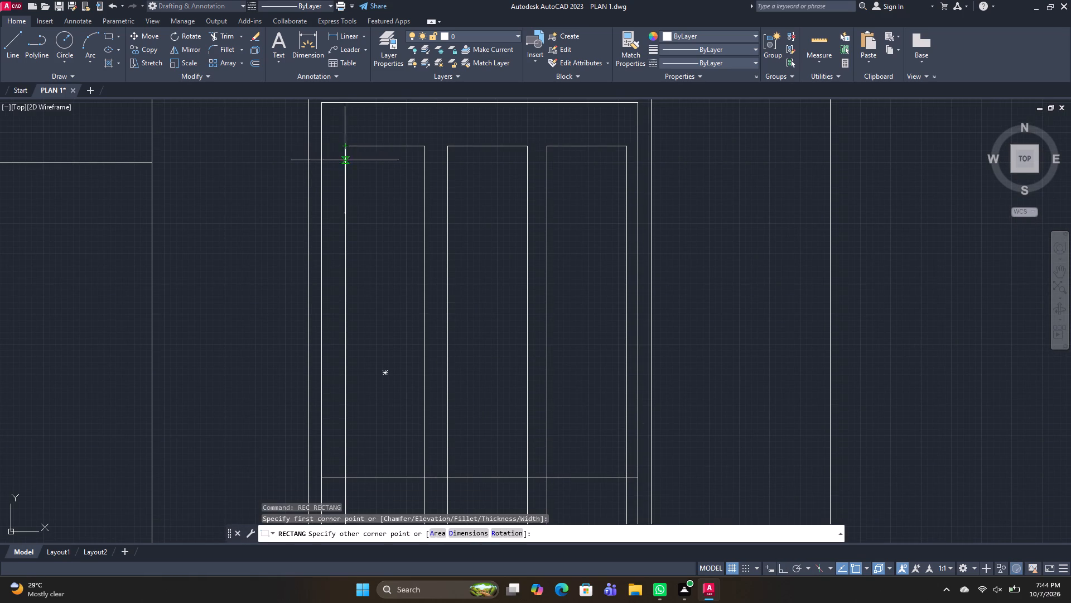
click(424, 196)
key(space)
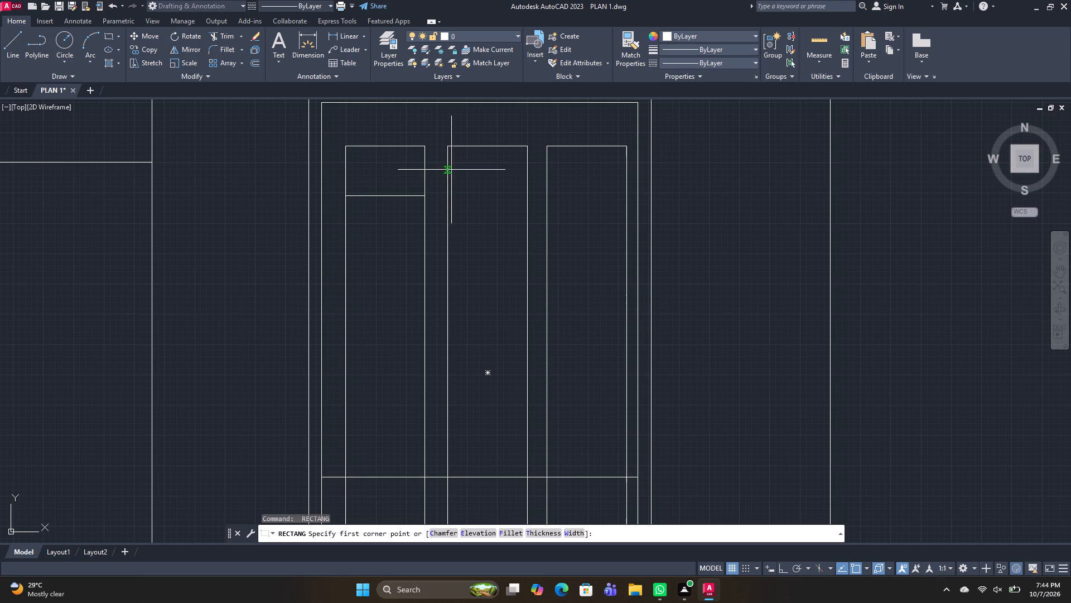
key(Escape)
Copy the short top rectangle to the upper-left corners of the middle and east panels.
click(396, 202)
click(378, 183)
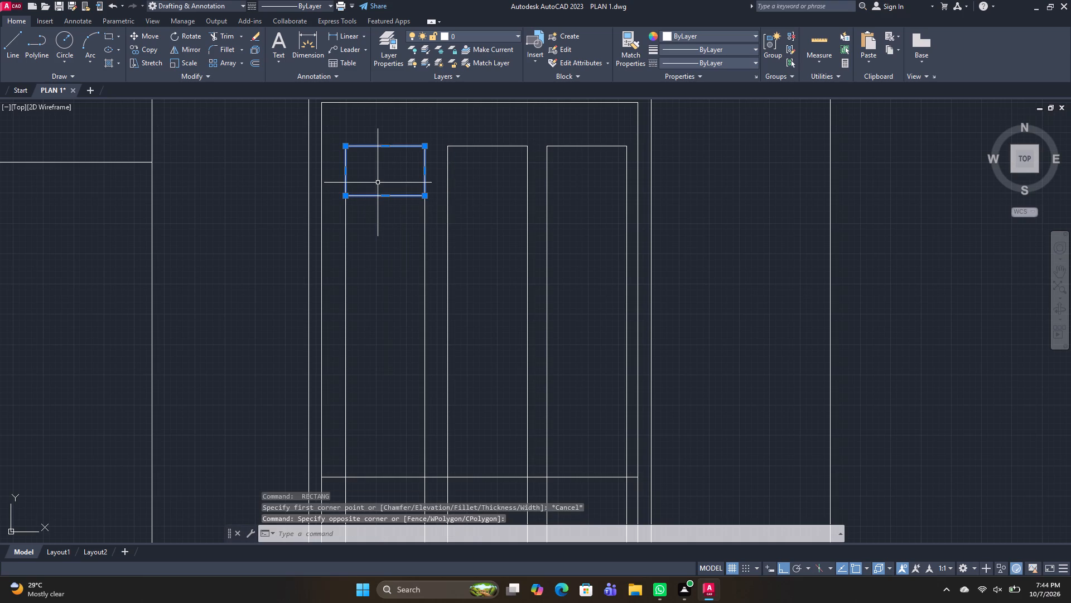
text(co)
key(space)
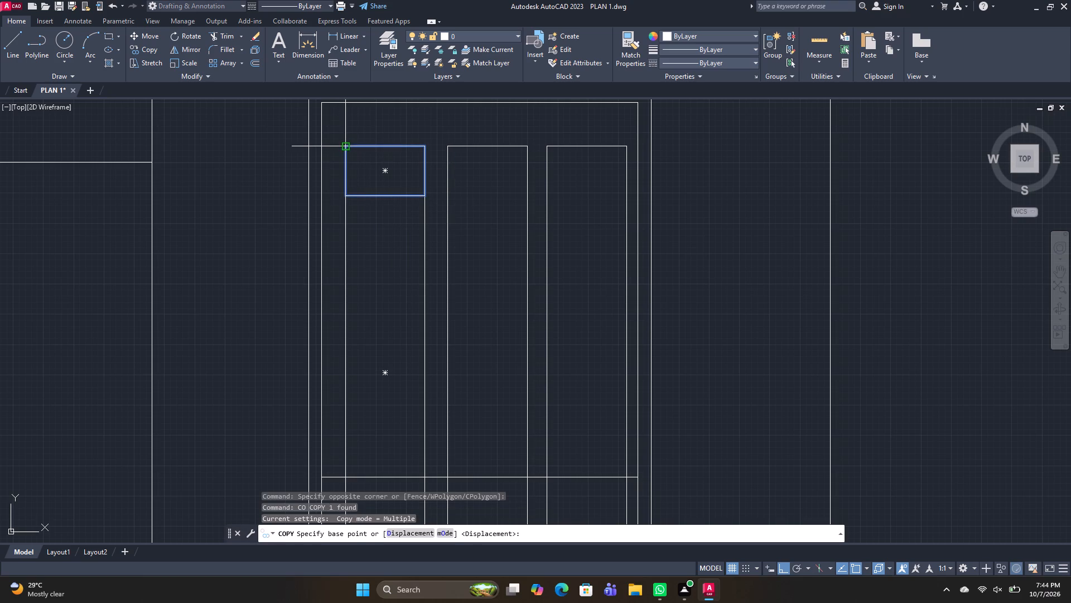
click(343, 145)
click(451, 147)
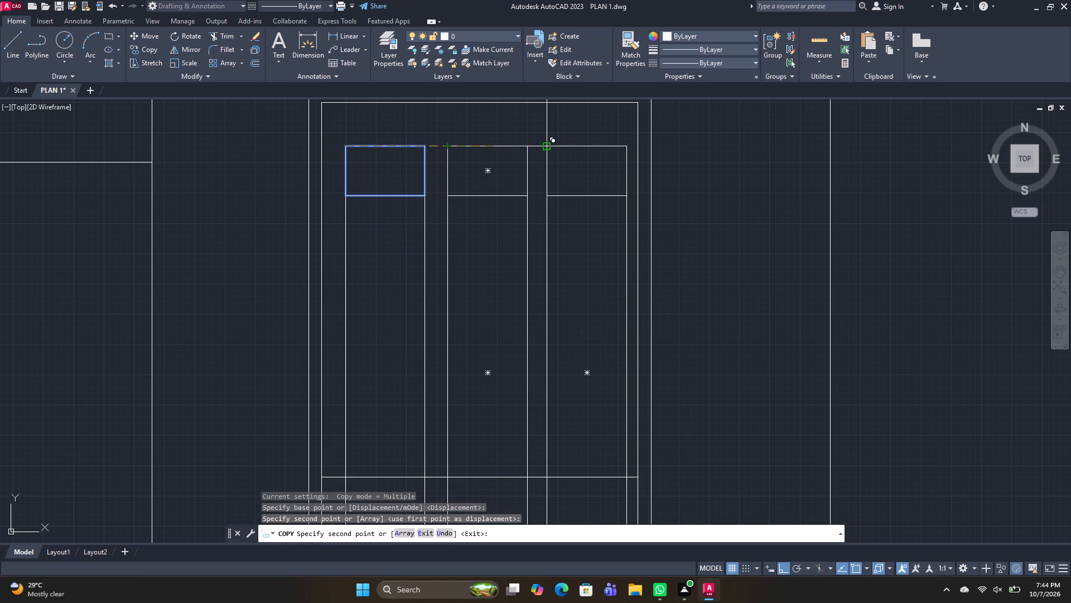
click(549, 147)
key(space)
Draw a horizontal line across all three panels, slightly below the short top rectangles.
key(l)
key(space)
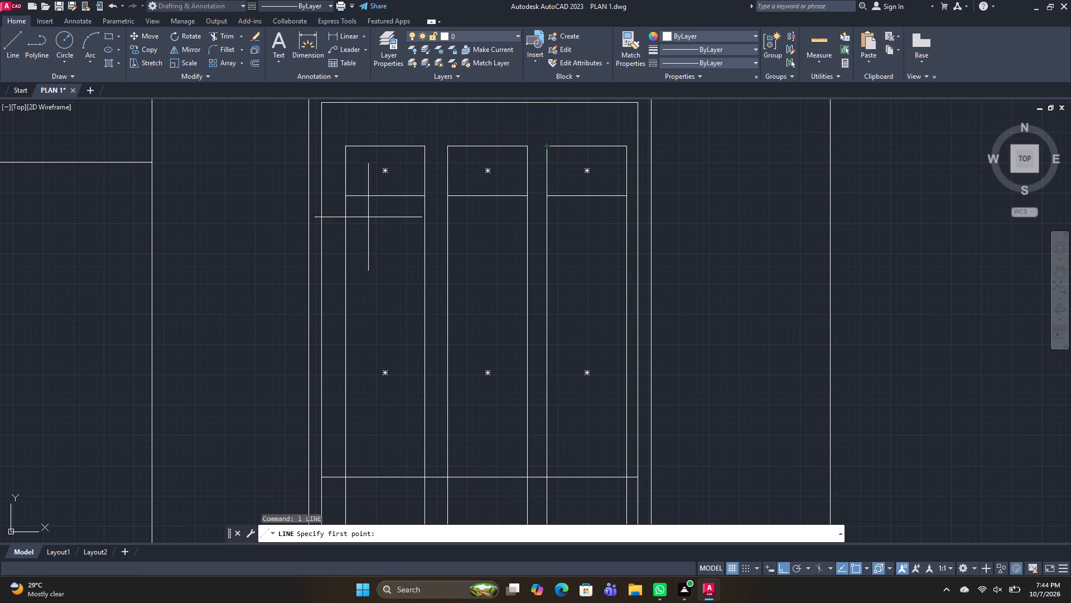
click(346, 210)
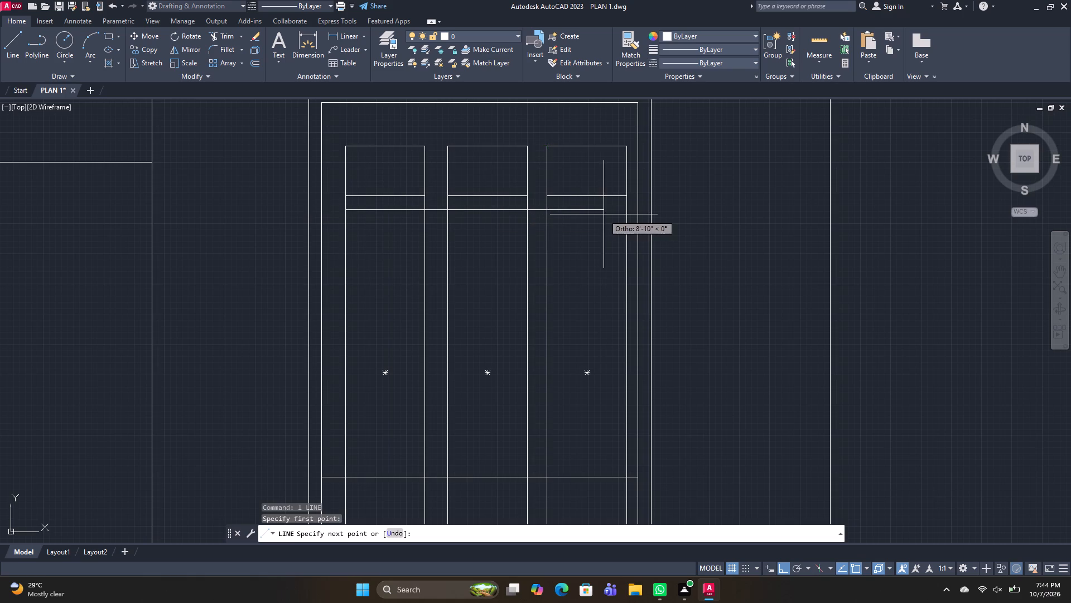
click(625, 212)
key(space)
Trim the panel sides between the short rectangles and the horizontal line, and the line's pieces between panels.
text(tr)
key(space)
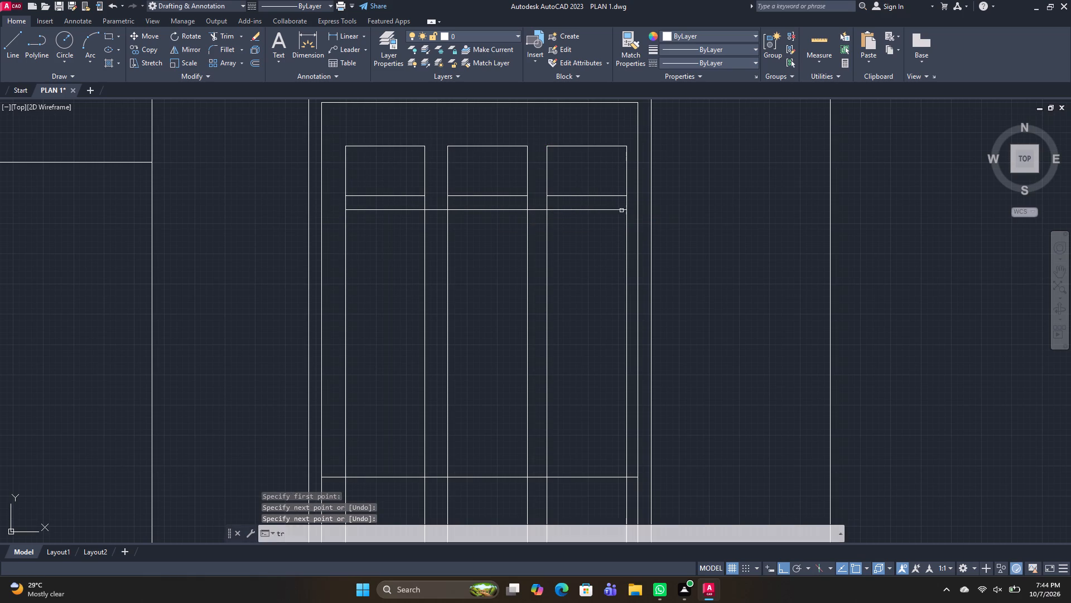
click(344, 204)
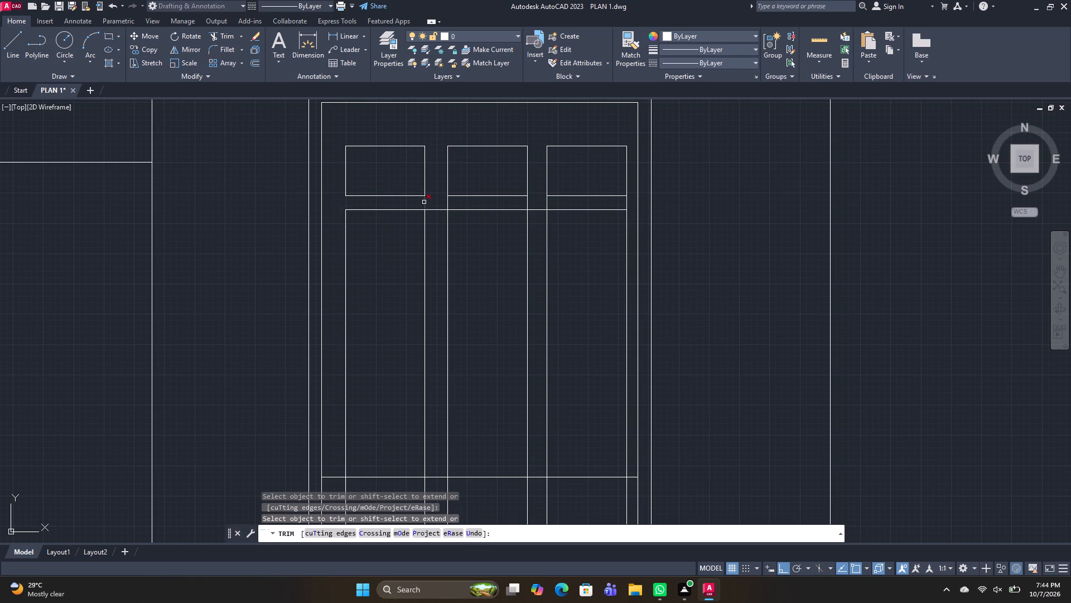
click(424, 202)
click(447, 203)
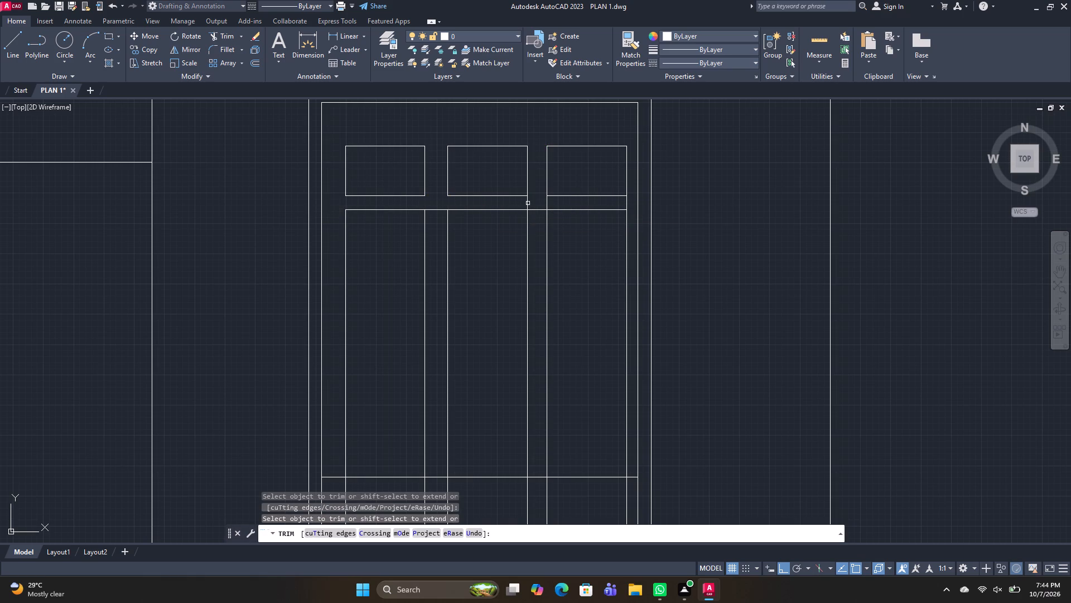
click(528, 203)
click(547, 203)
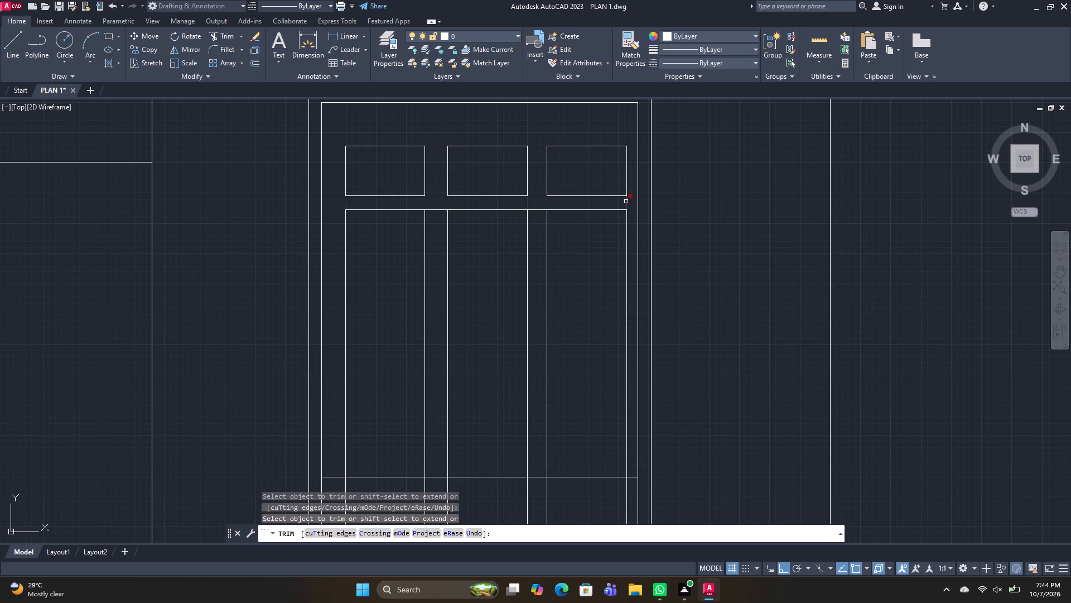
click(626, 202)
click(537, 212)
click(534, 203)
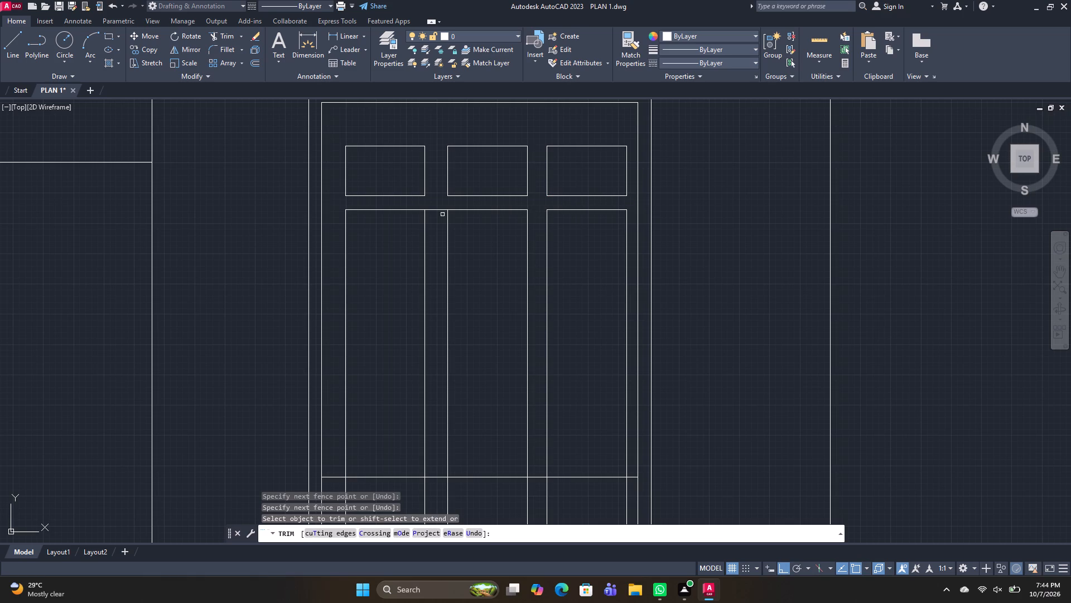
click(435, 214)
click(436, 200)
scroll(436, 200, down, 2)
middle_drag(428, 304, 428, 289)
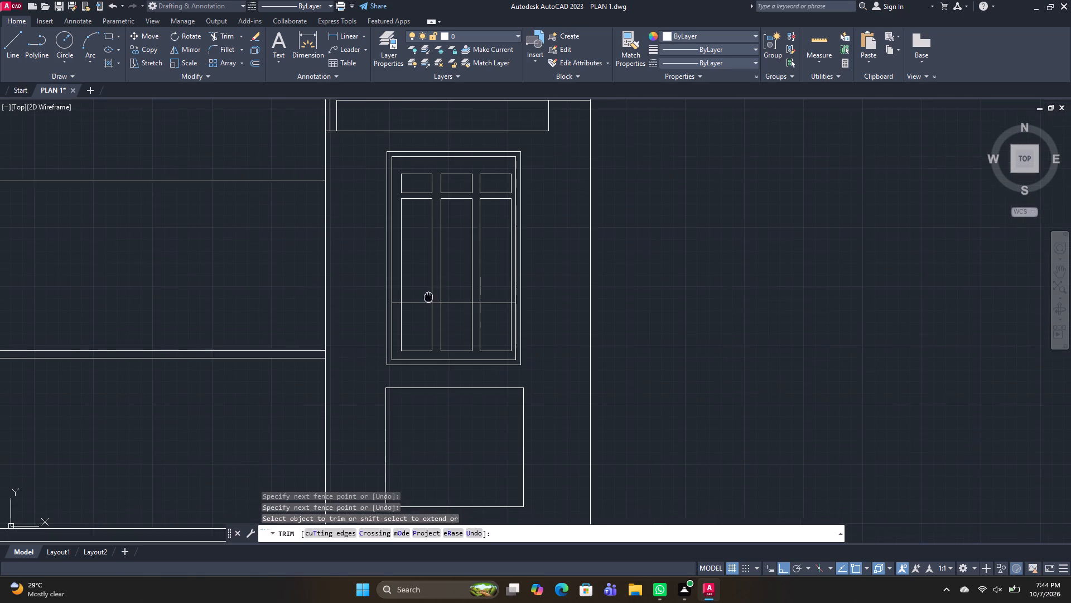
middle_drag(428, 289, 421, 254)
middle_click(419, 247)
key(space)
Offset the west tall panel's outline slightly inward with the Through option.
key(o)
key(space)
key(t)
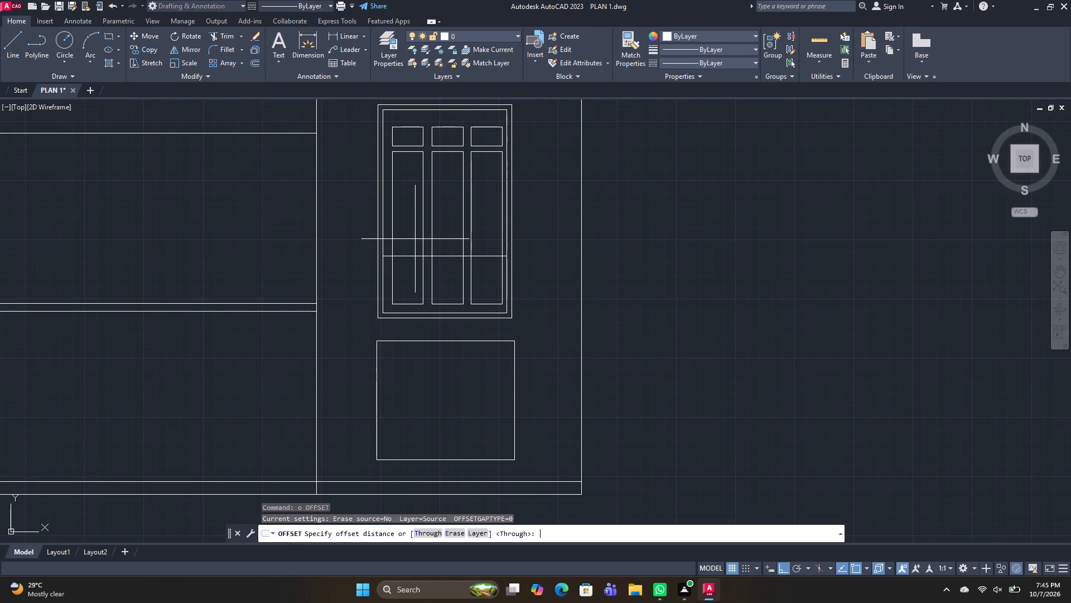
key(space)
scroll(401, 202, up, 1)
click(386, 205)
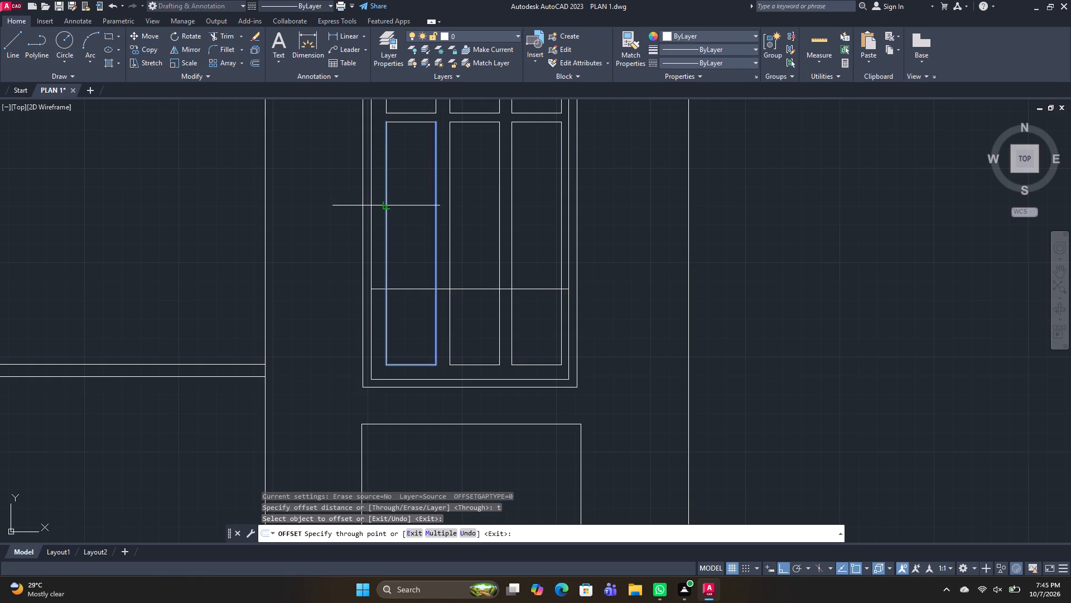
scroll(391, 205, up, 2)
click(385, 210)
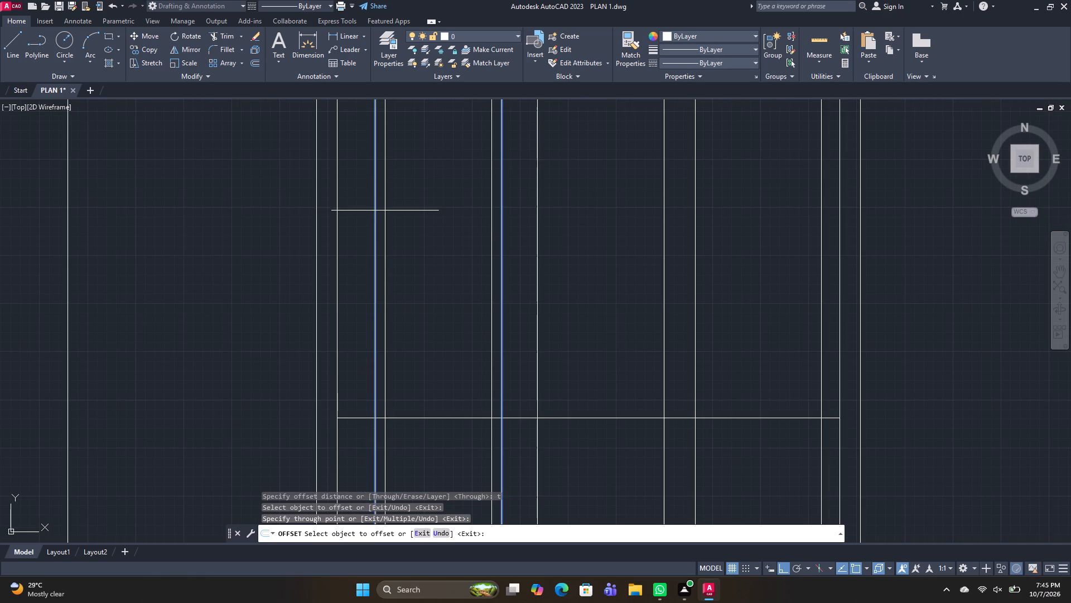
key(space)
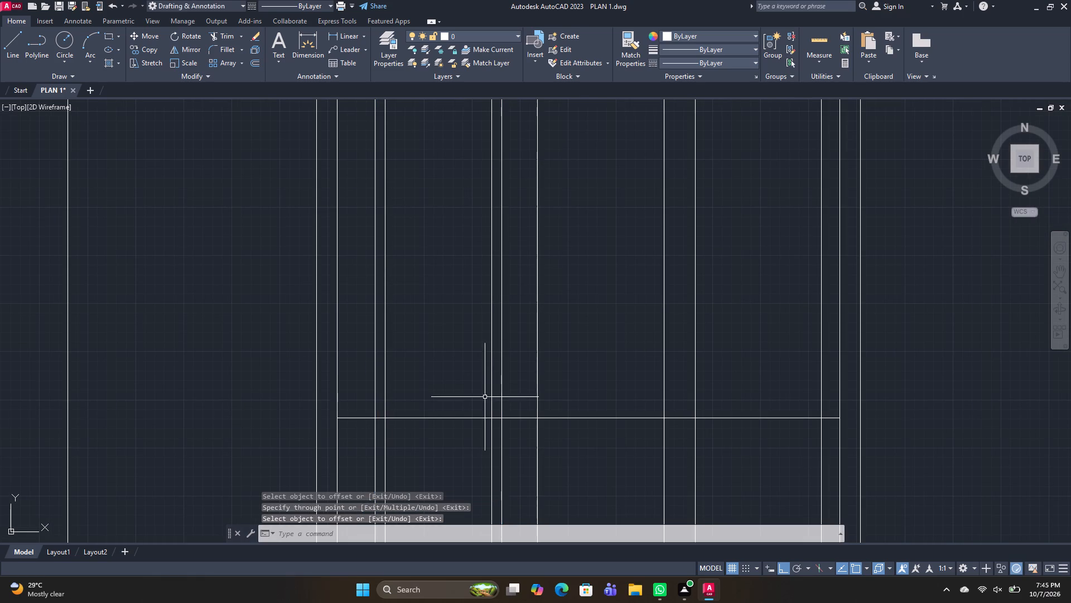
Offset the middle and east tall panels' outlines inward, picking the west panel's frame gap as the distance.
key(space)
click(493, 418)
click(502, 417)
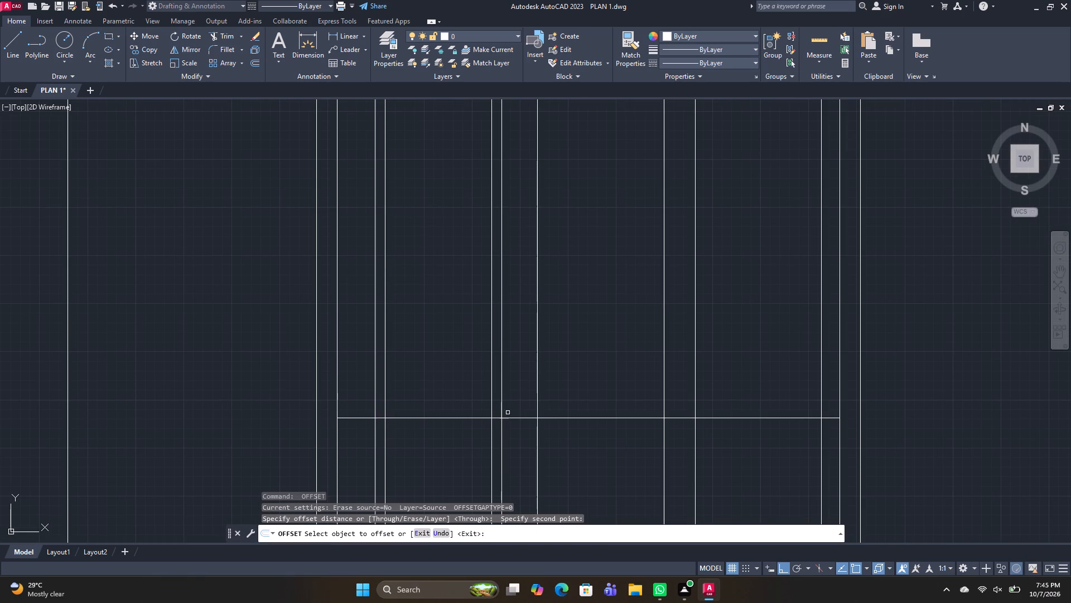
click(538, 398)
click(576, 388)
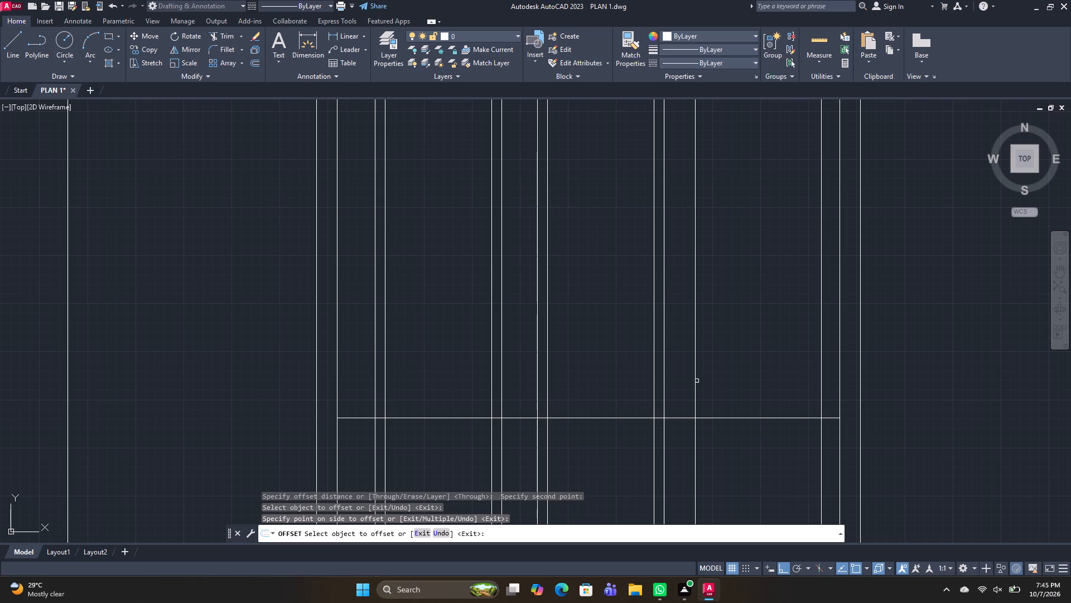
click(694, 381)
click(708, 370)
Offset the top line of each of the three tall panels downward by the same frame distance.
middle_drag(430, 239, 466, 390)
scroll(454, 339, down, 1)
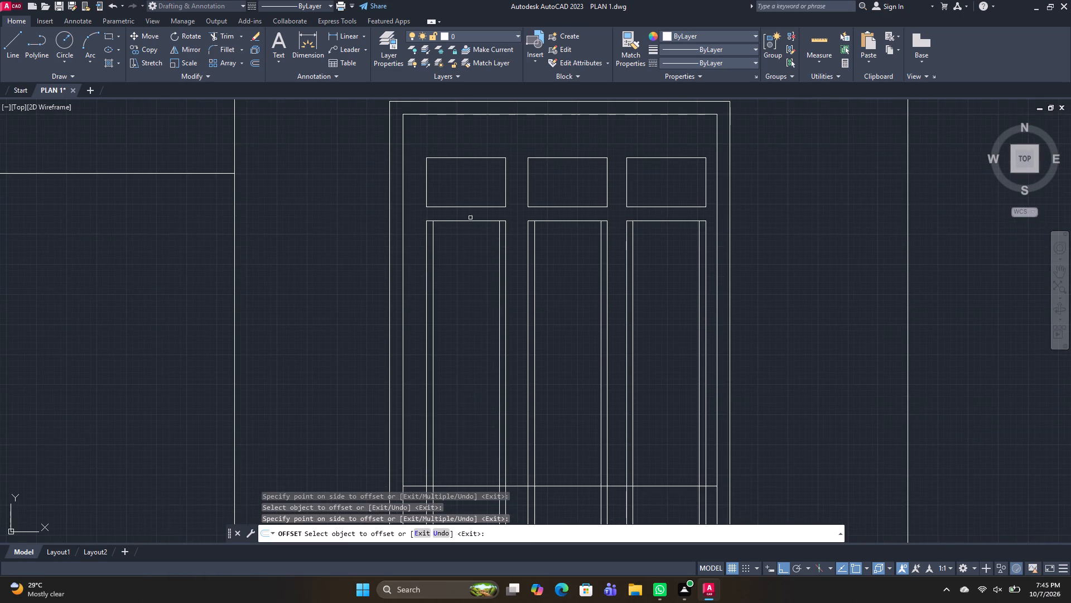
scroll(468, 217, up, 1)
drag(466, 225, 467, 236)
click(467, 260)
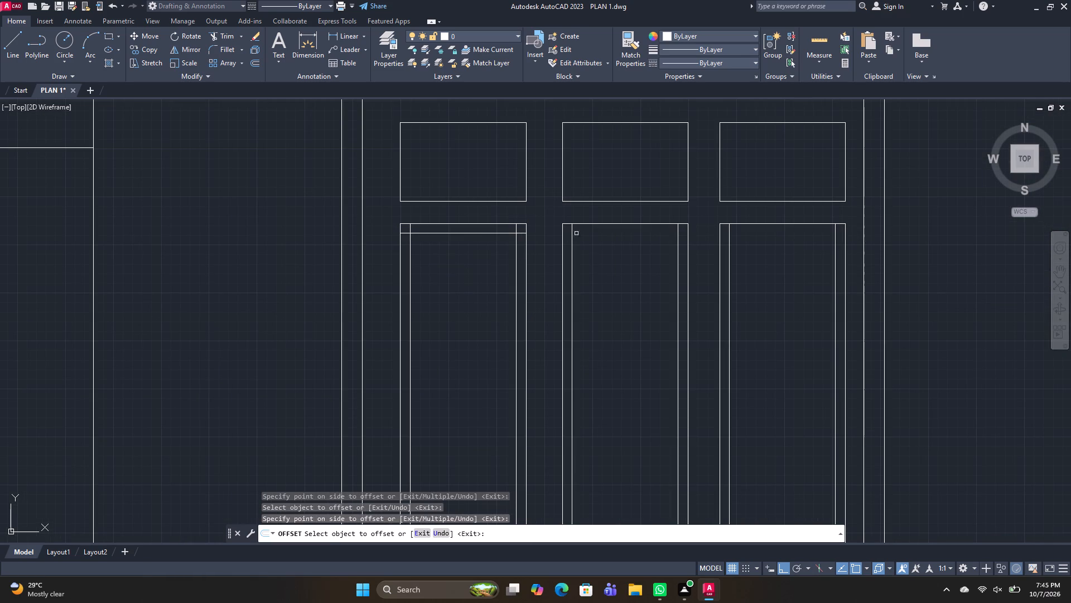
drag(596, 224, 598, 232)
click(606, 270)
drag(769, 225, 770, 246)
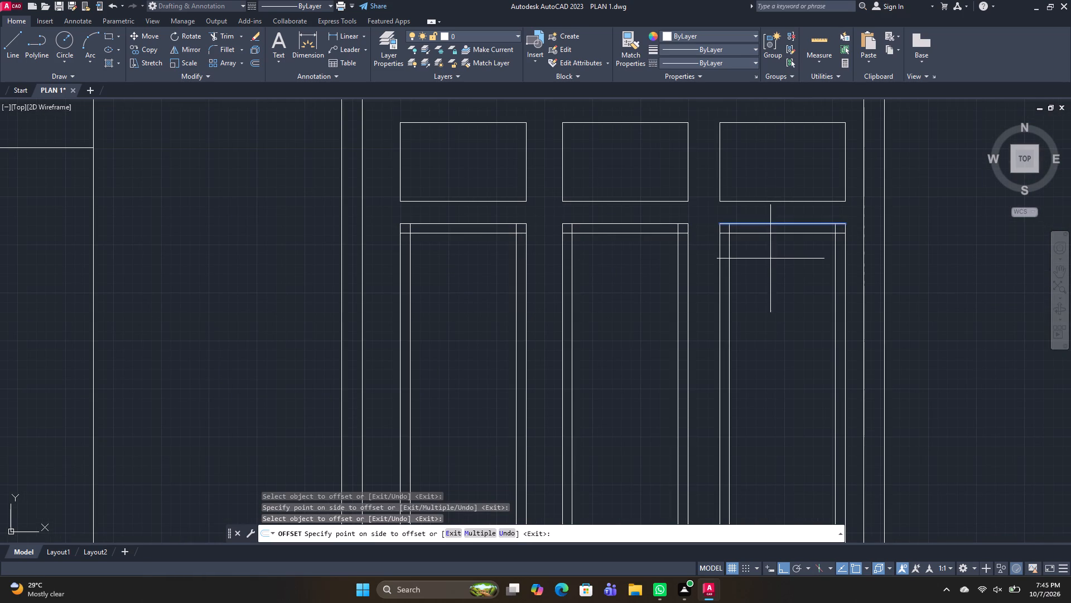
click(768, 250)
Offset the three short rectangles above the tall panels inward by the same frame distance.
click(736, 202)
click(736, 185)
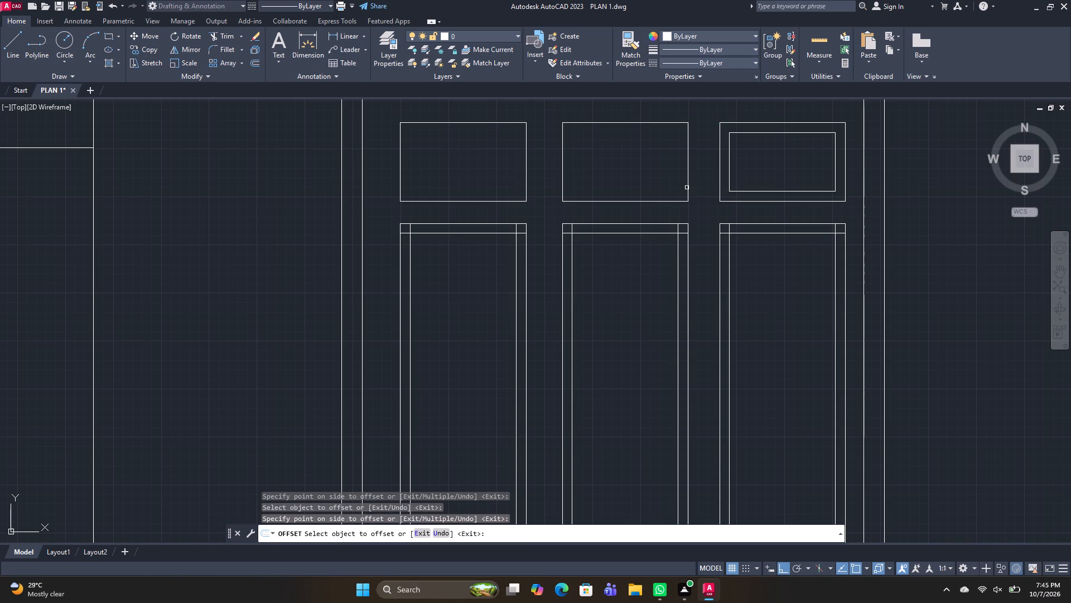
click(669, 202)
click(659, 181)
click(514, 199)
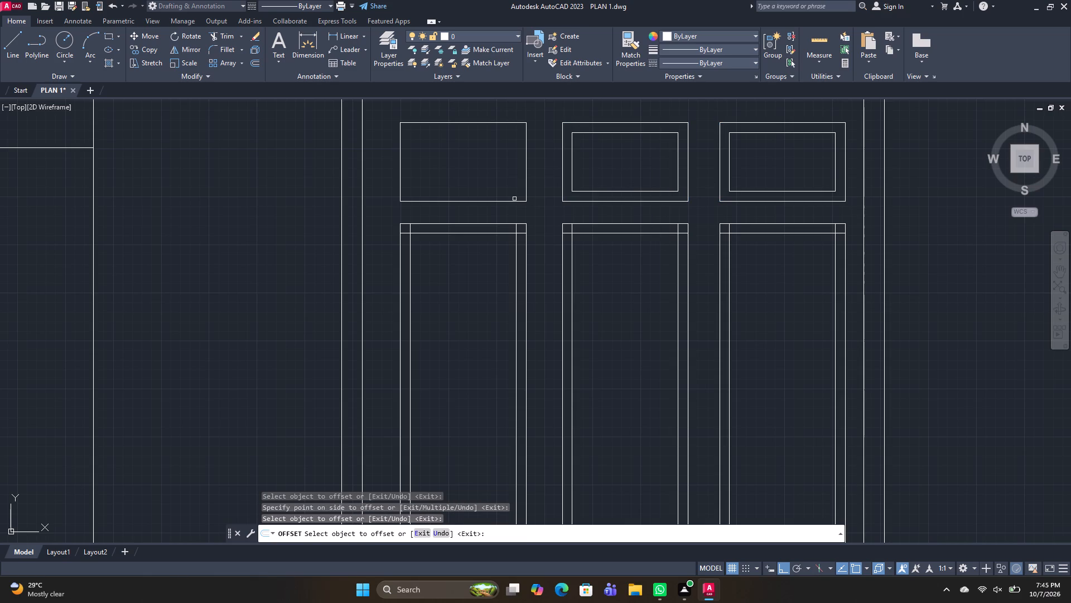
click(500, 202)
click(493, 181)
key(space)
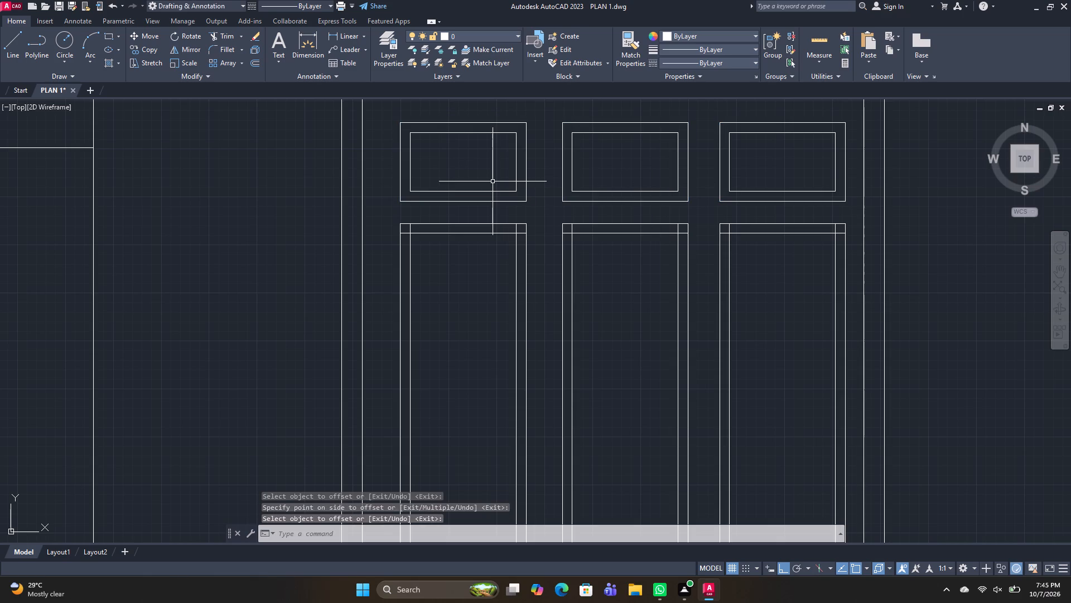
Trim the overlapping inner frame lines at both top corners of the west tall panel.
text(tr)
key(space)
scroll(443, 229, up, 2)
scroll(360, 246, up, 1)
drag(348, 242, 348, 241)
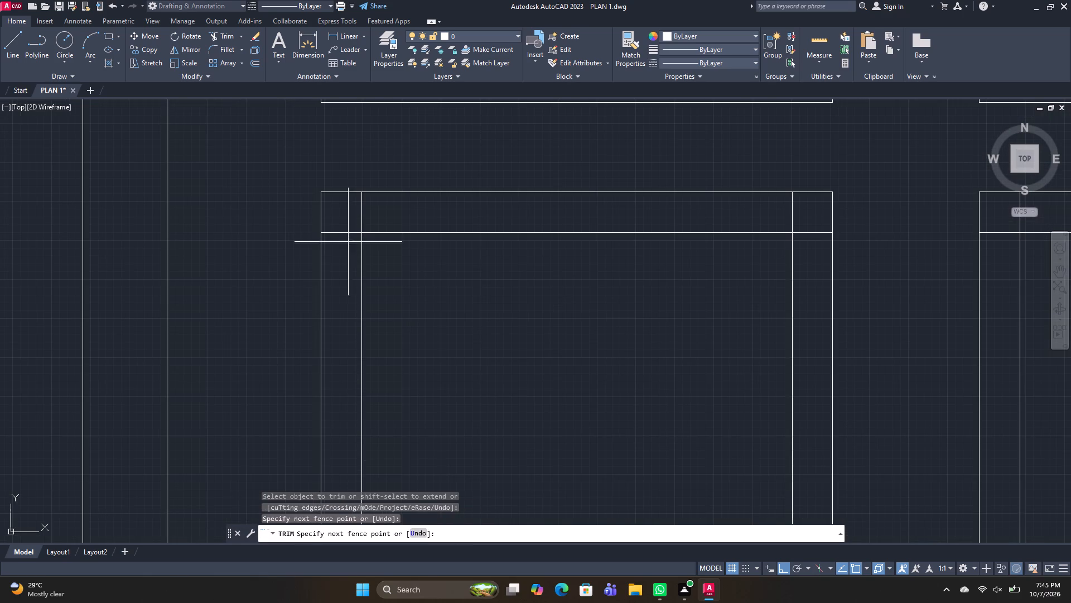
drag(348, 241, 384, 205)
drag(787, 219, 811, 238)
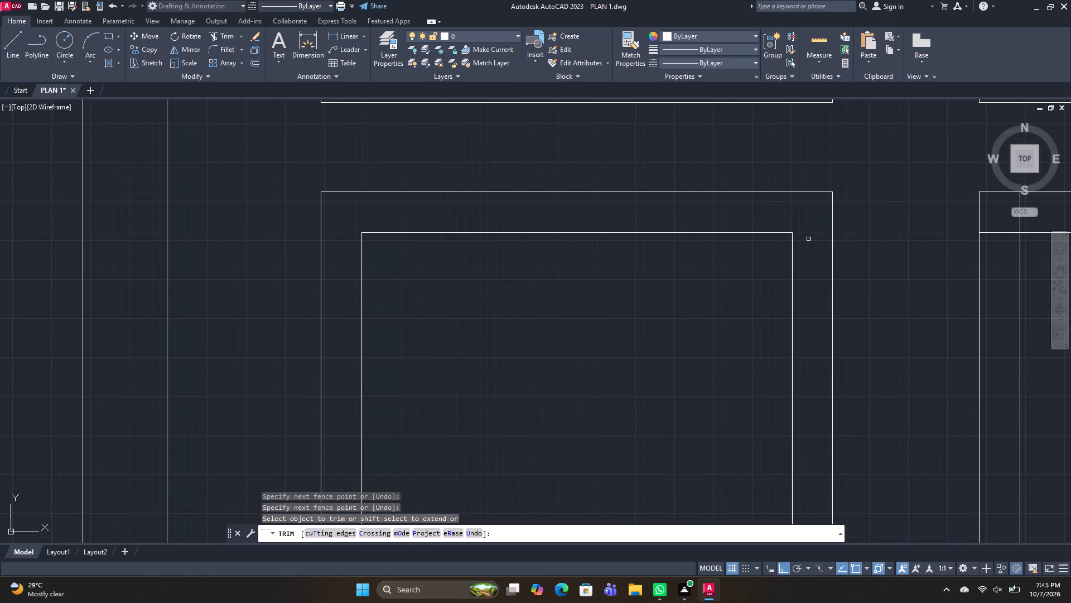
Trim the overlapping inner frame lines at the top corners of the middle and east tall panels.
scroll(884, 267, down, 3)
scroll(925, 252, up, 3)
drag(898, 259, 859, 287)
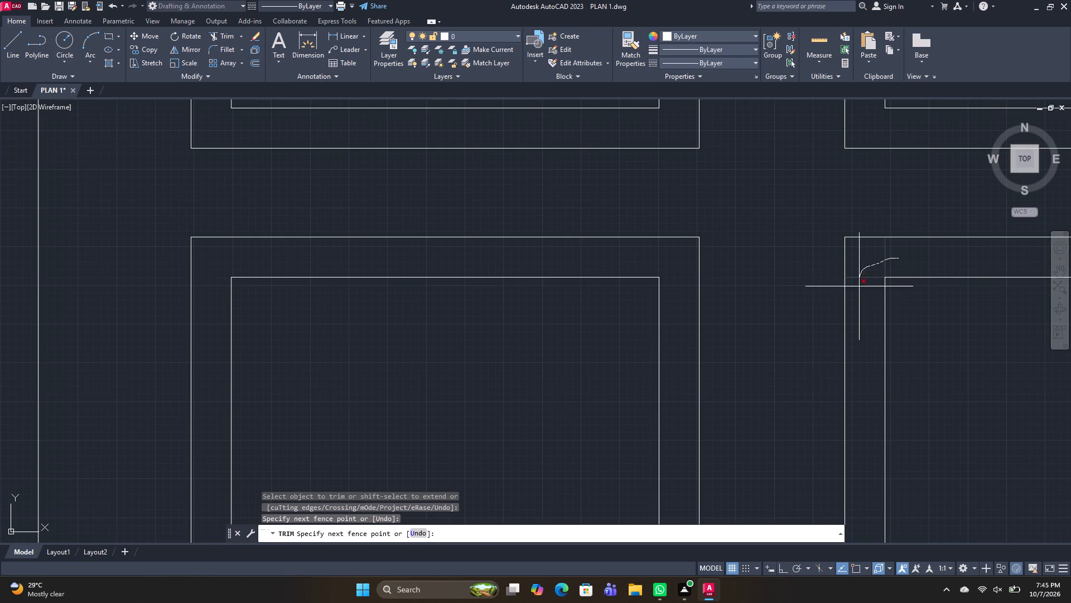
drag(859, 287, 859, 290)
middle_drag(950, 314, 541, 276)
drag(877, 213, 911, 242)
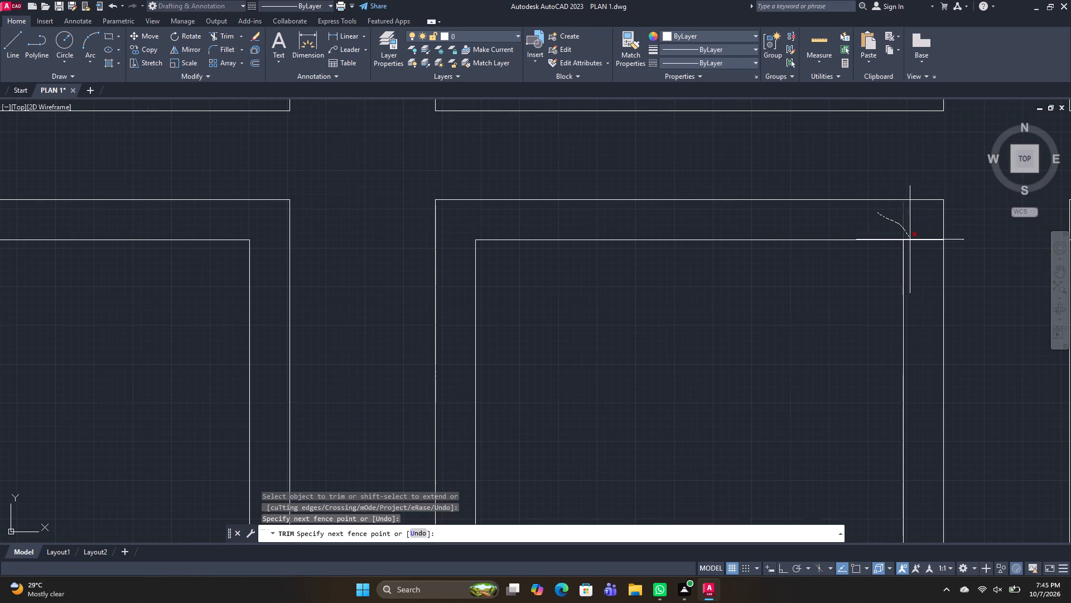
drag(911, 242, 920, 261)
scroll(911, 260, down, 3)
middle_drag(949, 281, 736, 288)
scroll(737, 273, up, 3)
drag(739, 250, 740, 244)
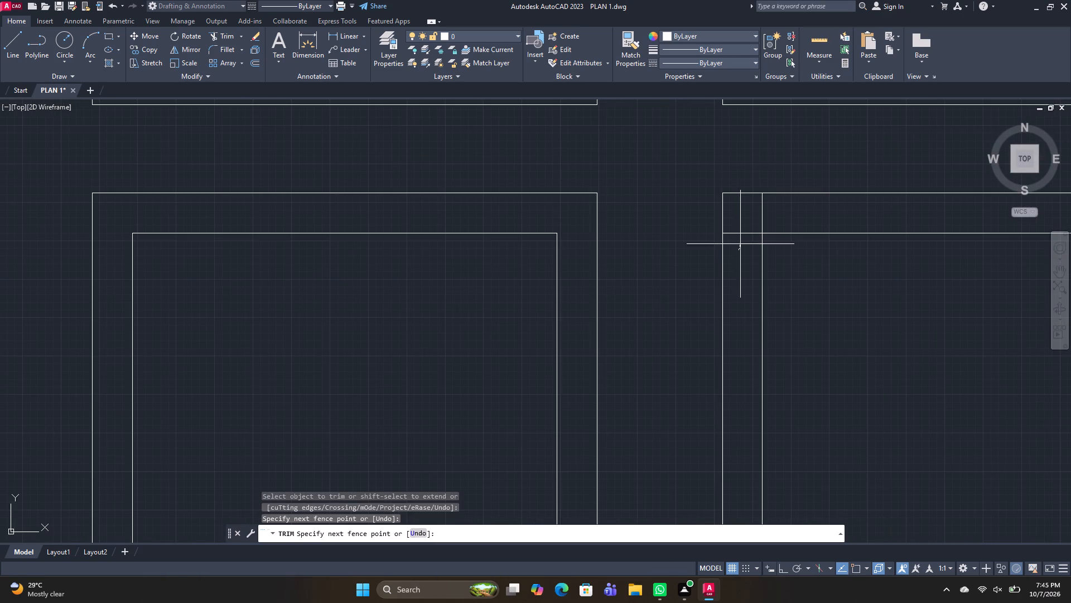
drag(740, 244, 776, 216)
middle_drag(792, 314, 382, 316)
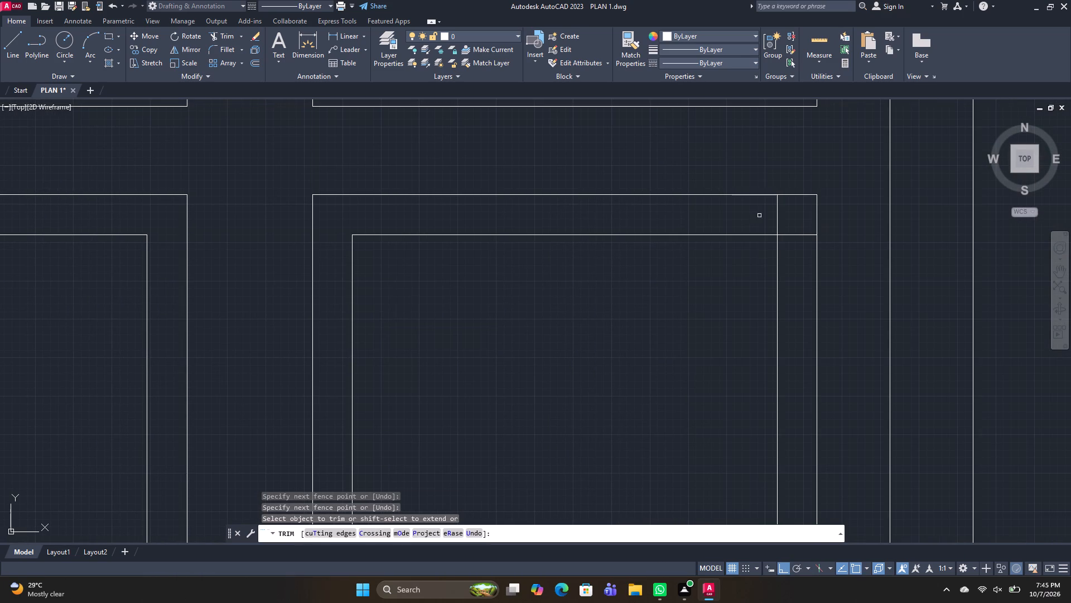
drag(760, 216, 802, 270)
key(space)
Save the drawing.
scroll(553, 360, down, 3)
middle_drag(539, 401, 561, 319)
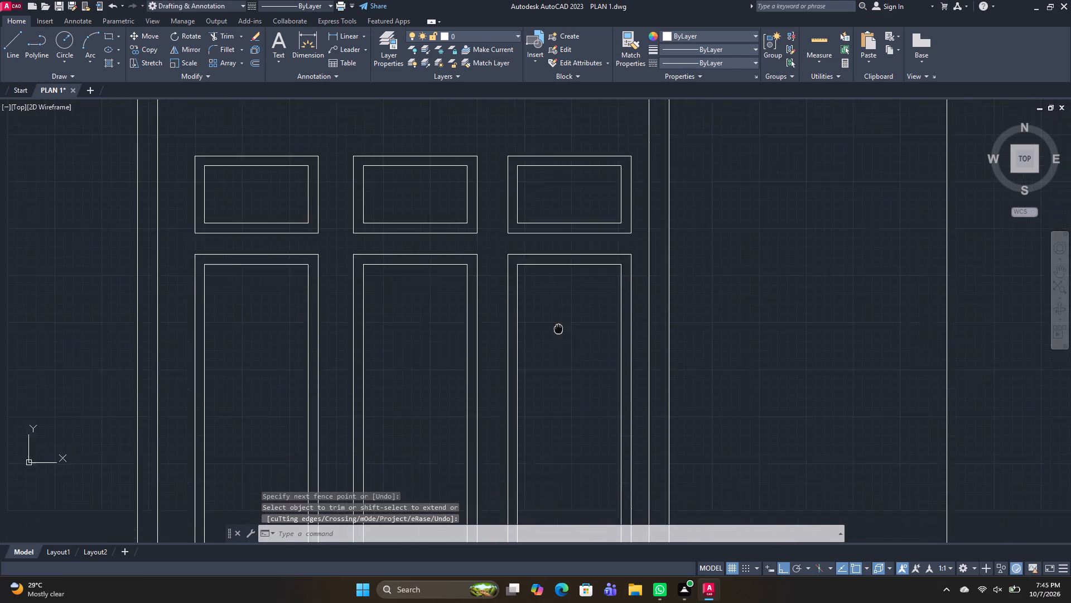
middle_drag(561, 319, 562, 317)
key(ctrl+s)
Draw a second horizontal line just below the existing crossing line, spanning between the window's inner frame sides.
scroll(476, 376, down, 2)
middle_drag(442, 413, 461, 324)
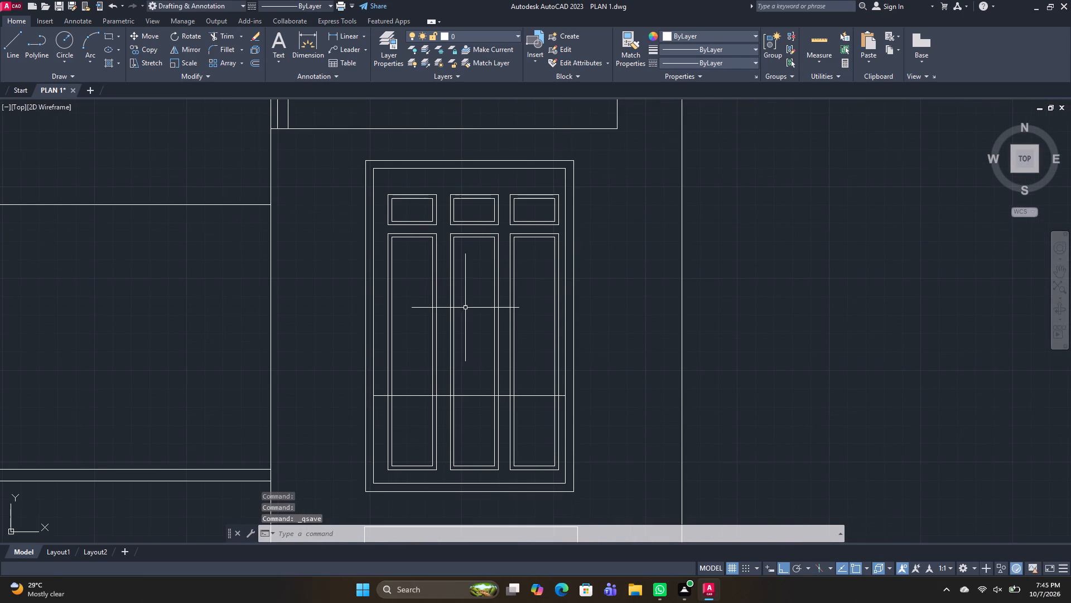
key(l)
key(space)
scroll(382, 425, up, 3)
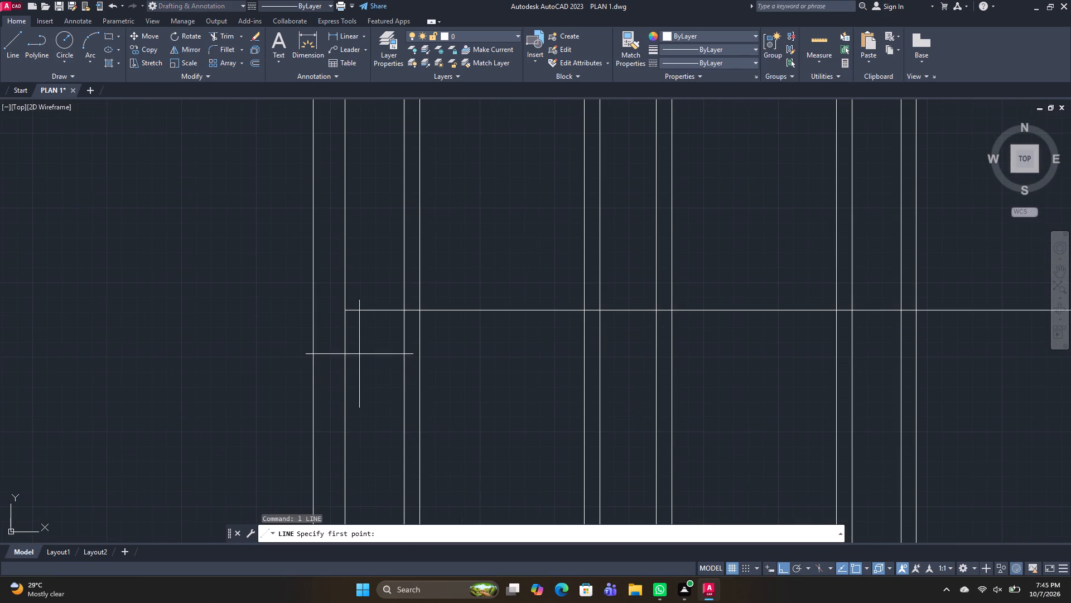
click(347, 319)
middle_drag(730, 362, 480, 368)
middle_click(480, 368)
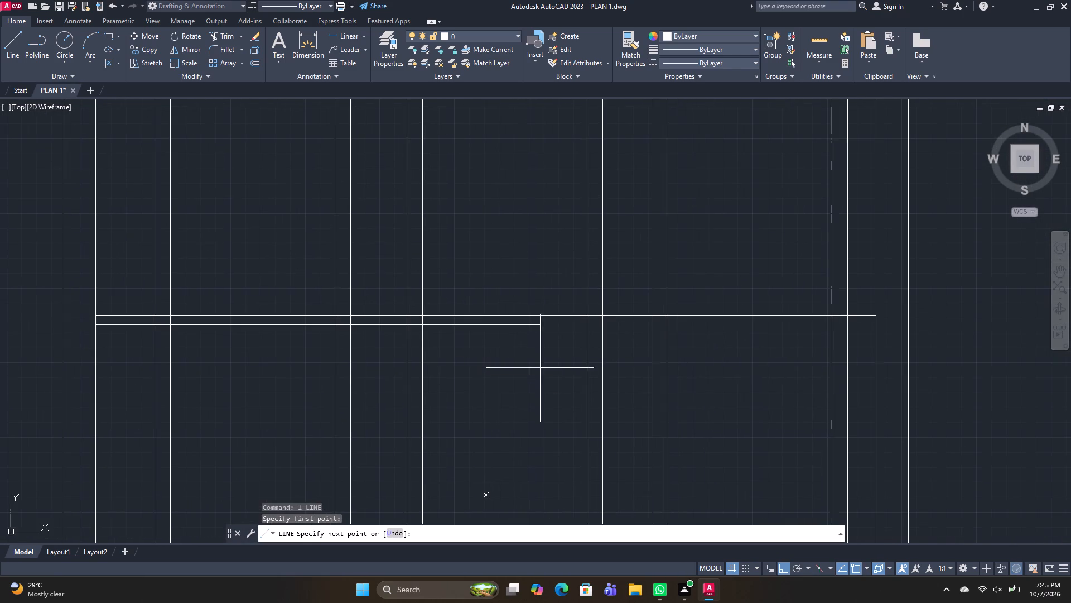
click(877, 325)
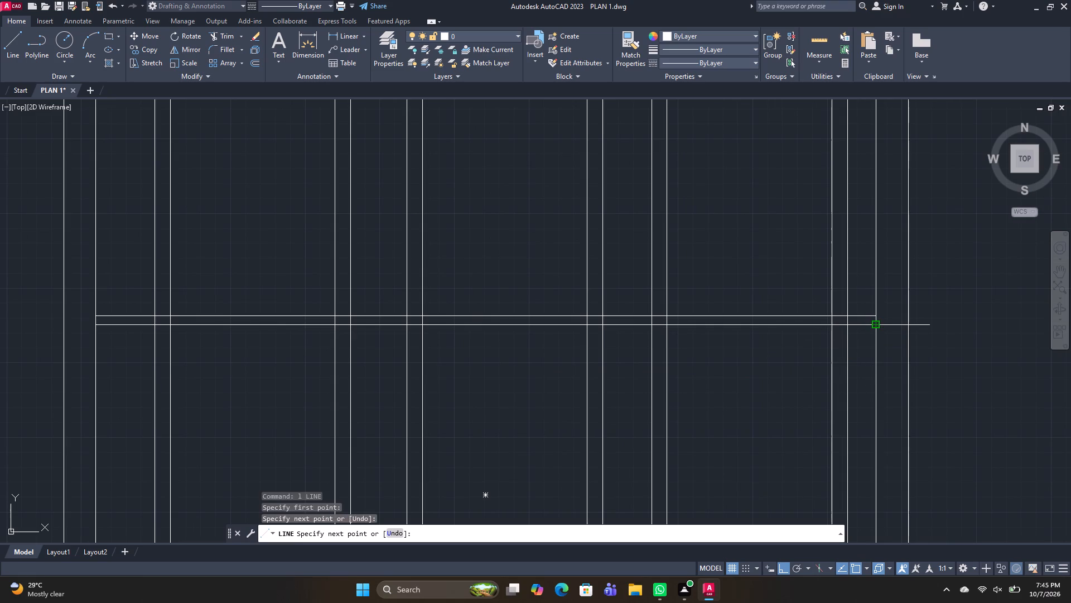
scroll(770, 280, down, 1)
text(tr)
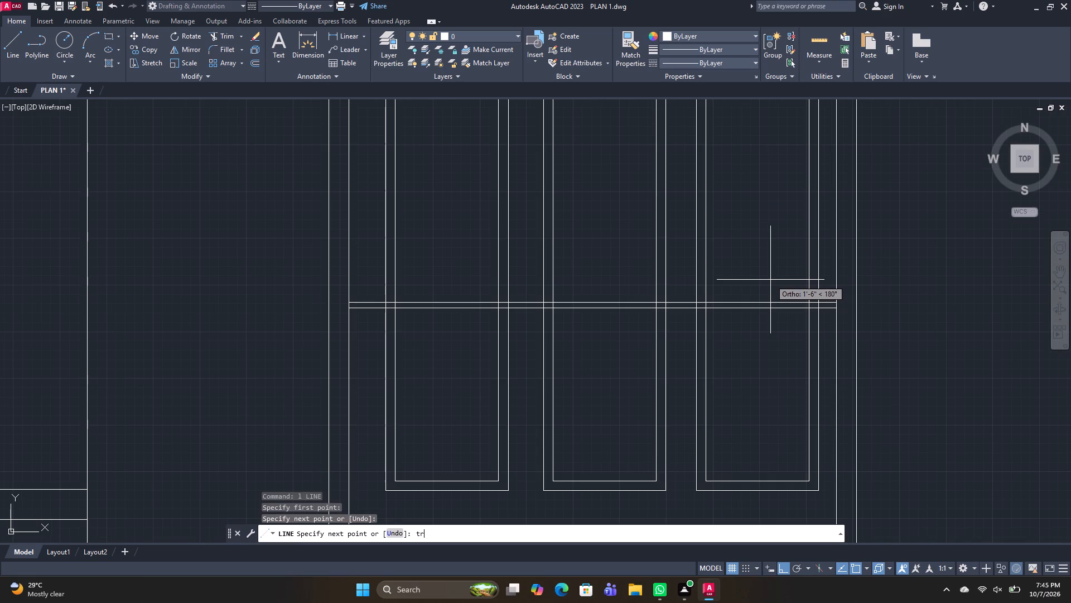
key(space)
key(Escape)
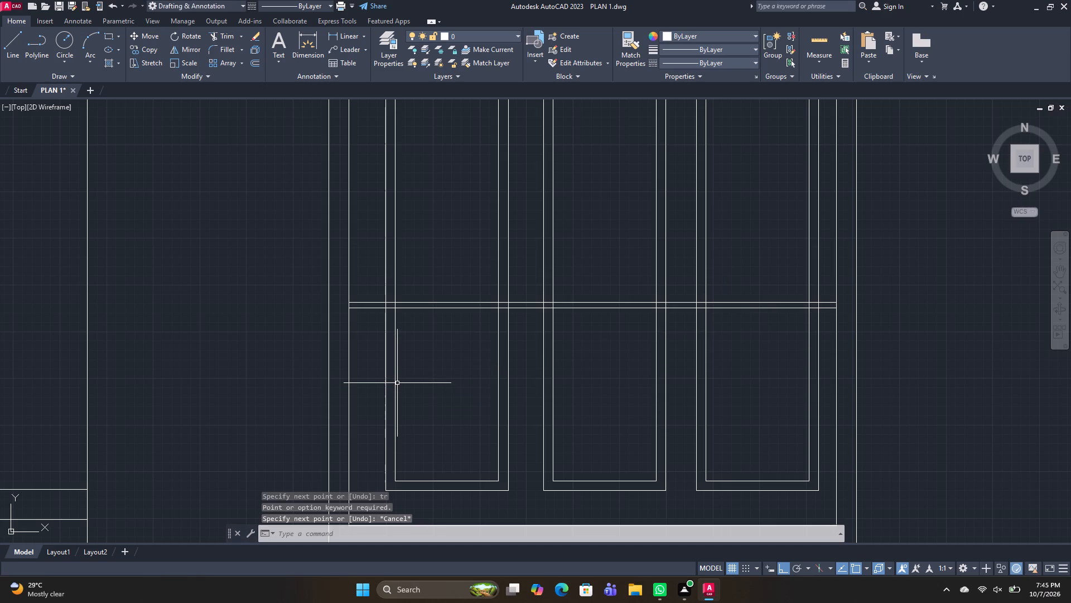
Trim away all parts of the three tall panels below the lower horizontal line, including their bottom edges.
text(tr)
key(space)
drag(378, 394, 754, 398)
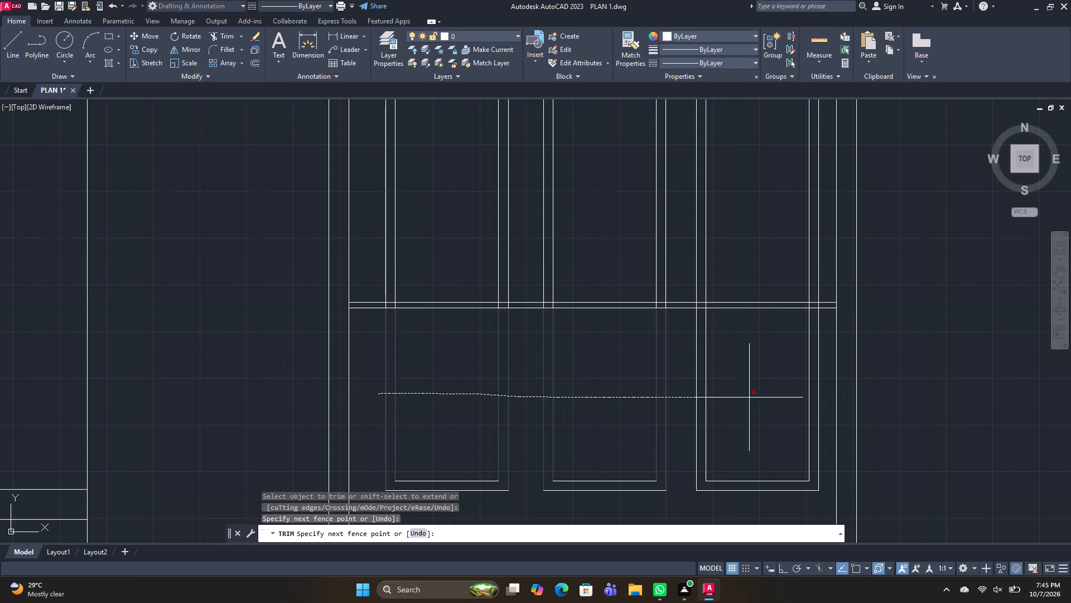
drag(754, 398, 823, 399)
drag(781, 462, 483, 471)
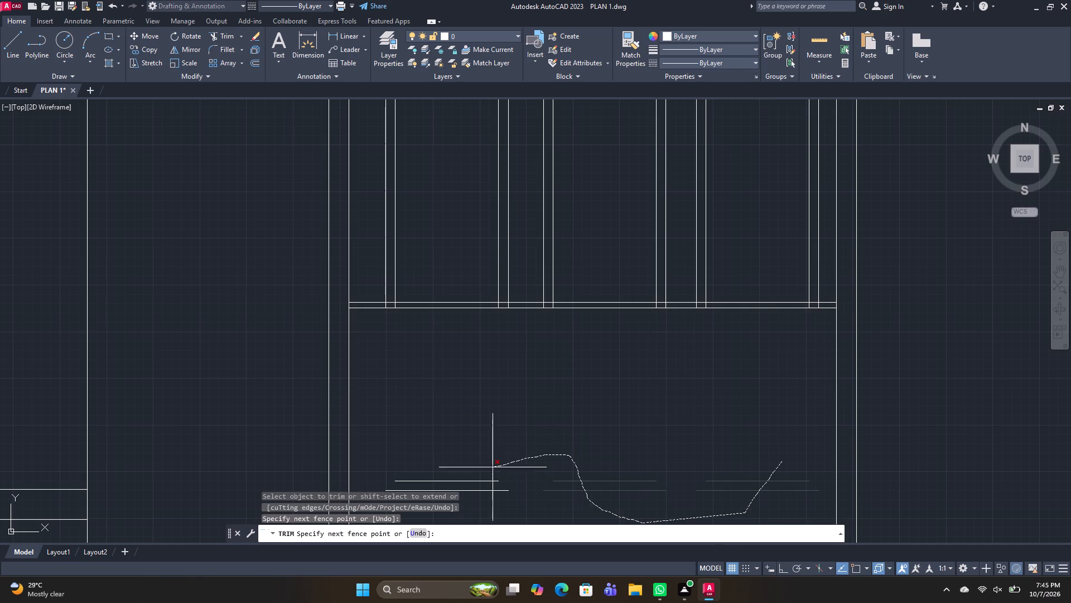
drag(483, 471, 467, 496)
middle_drag(573, 446, 563, 355)
key(space)
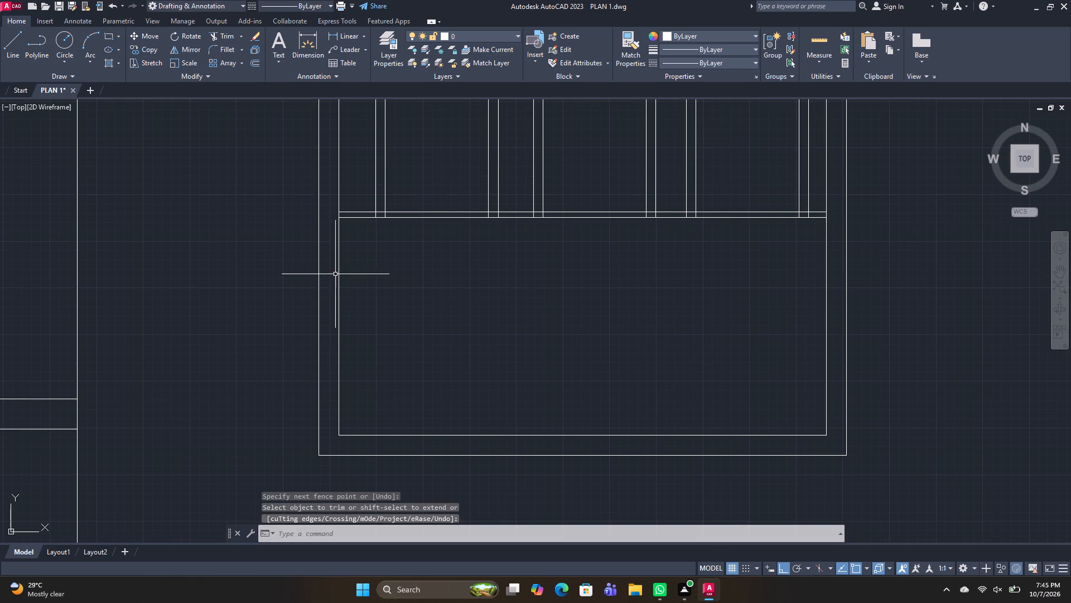
Trim the west and middle panels' vertical lines and the east panel's west pair out of the gap between the two horizontal lines.
key(t)
key(r)
key(space)
scroll(332, 236, up, 2)
scroll(437, 165, up, 1)
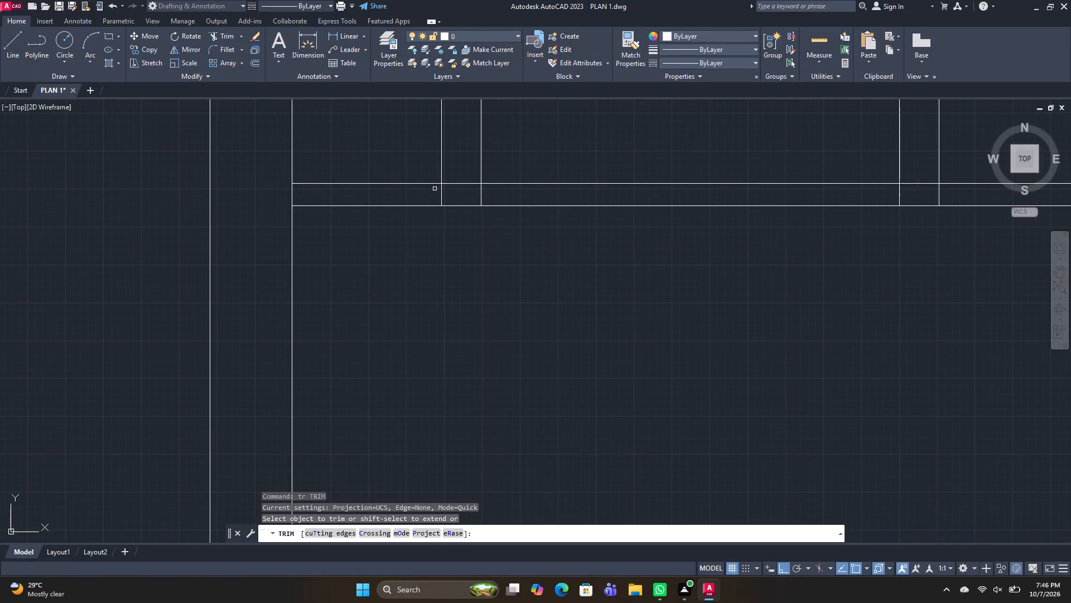
drag(425, 192, 501, 192)
middle_drag(636, 194, 348, 320)
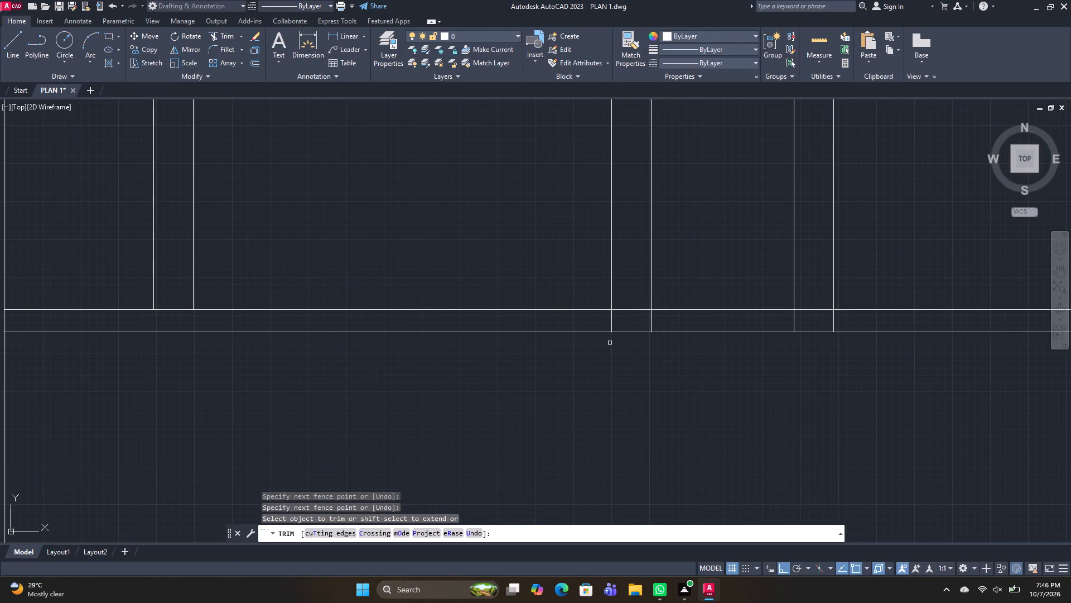
drag(610, 326, 670, 318)
drag(749, 321, 854, 321)
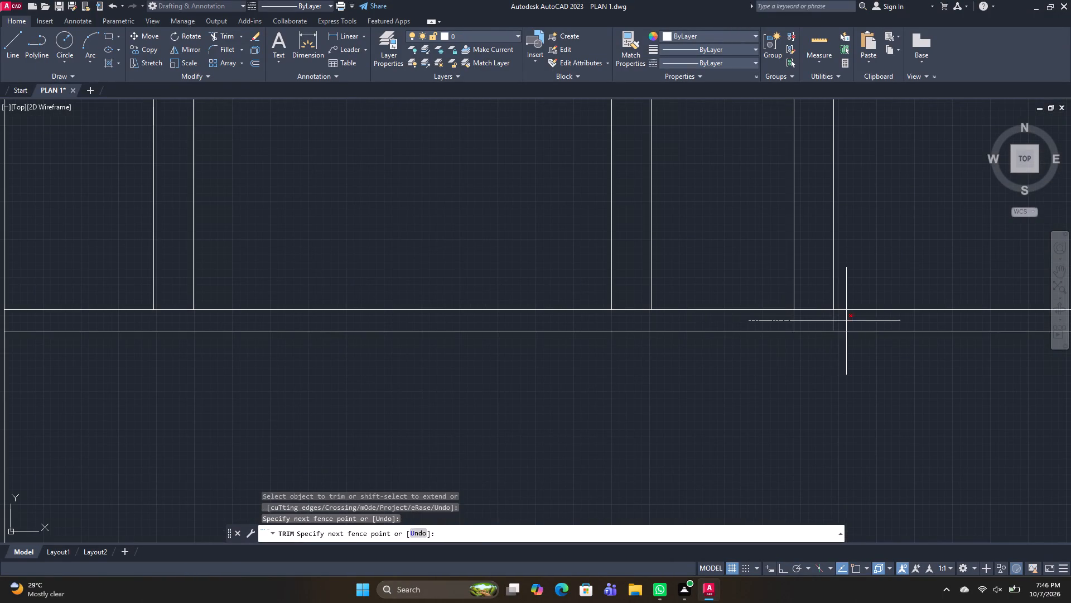
drag(854, 321, 858, 321)
middle_drag(853, 322, 527, 348)
drag(912, 346, 952, 345)
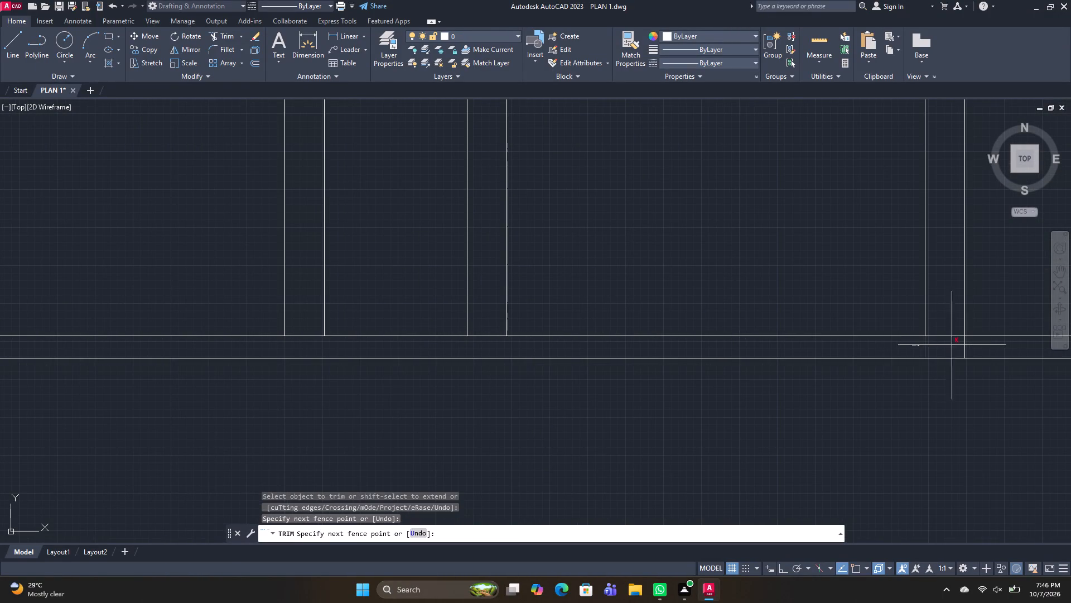
drag(952, 345, 986, 344)
middle_drag(983, 346, 510, 363)
drag(583, 368, 696, 361)
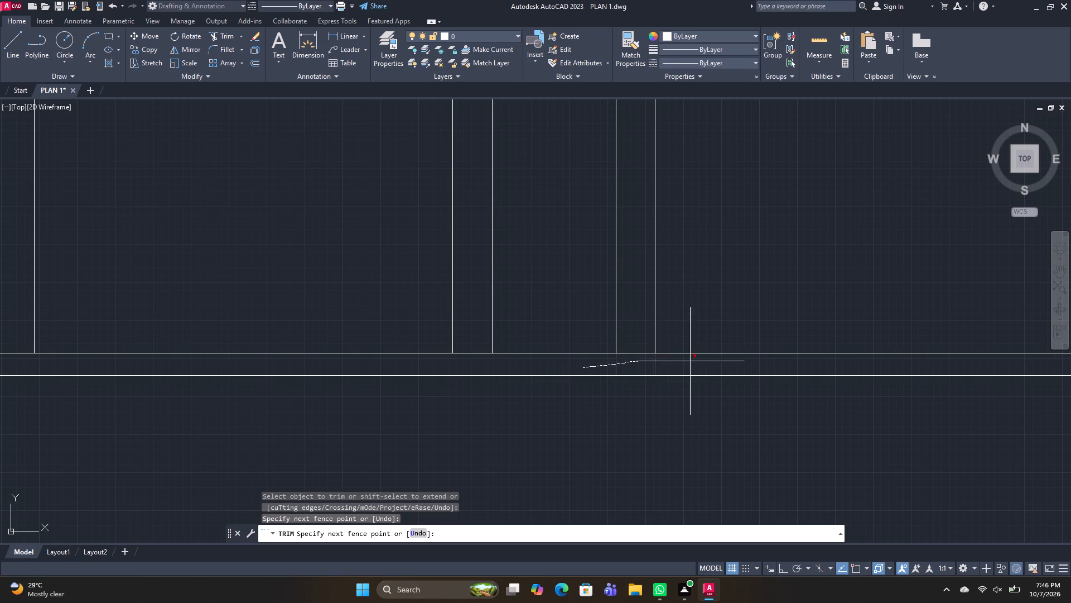
drag(696, 361, 697, 361)
key(space)
Draw a thin vertical rectangle near the inner frame's west side, from the lower horizontal line to the frame's bottom line.
scroll(524, 430, down, 1)
middle_drag(526, 425, 570, 307)
middle_drag(582, 278, 586, 268)
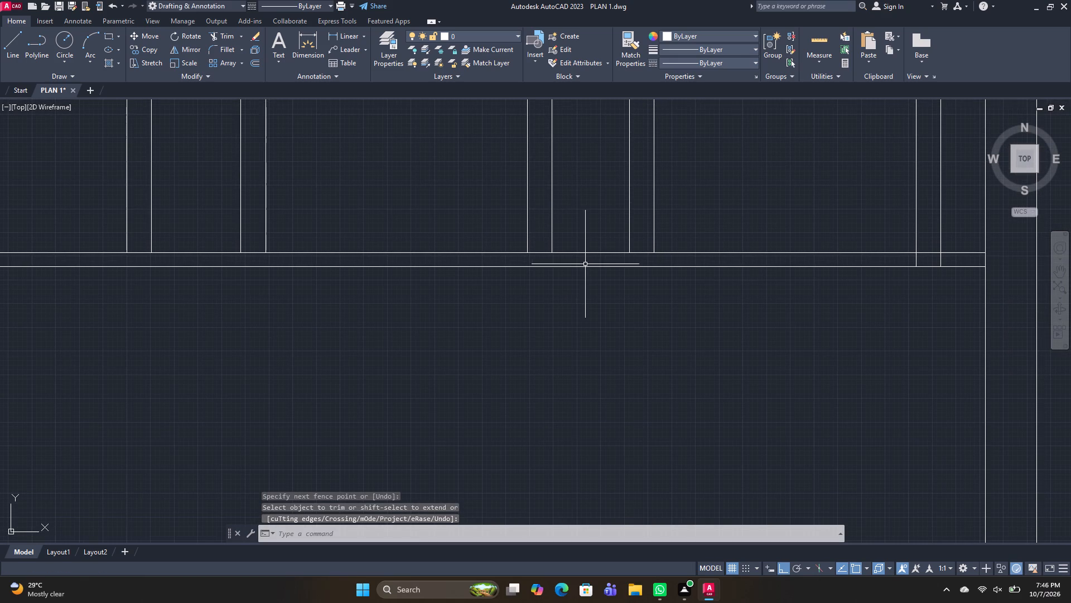
key(r)
key(e)
key(c)
key(space)
scroll(399, 361, down, 2)
middle_drag(289, 410, 380, 218)
scroll(257, 140, up, 2)
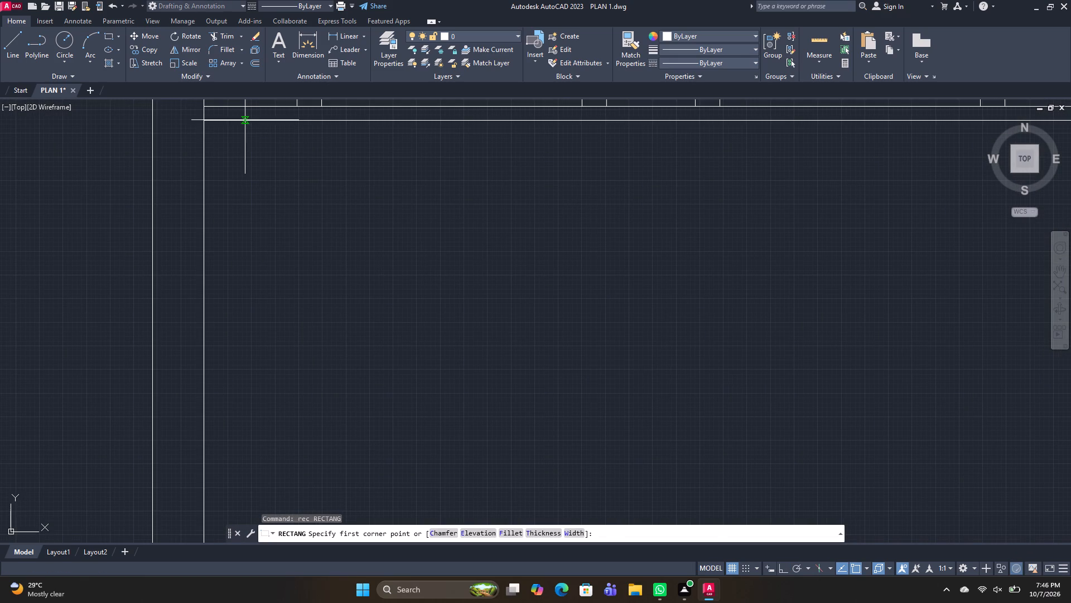
click(241, 122)
middle_drag(261, 424, 281, 242)
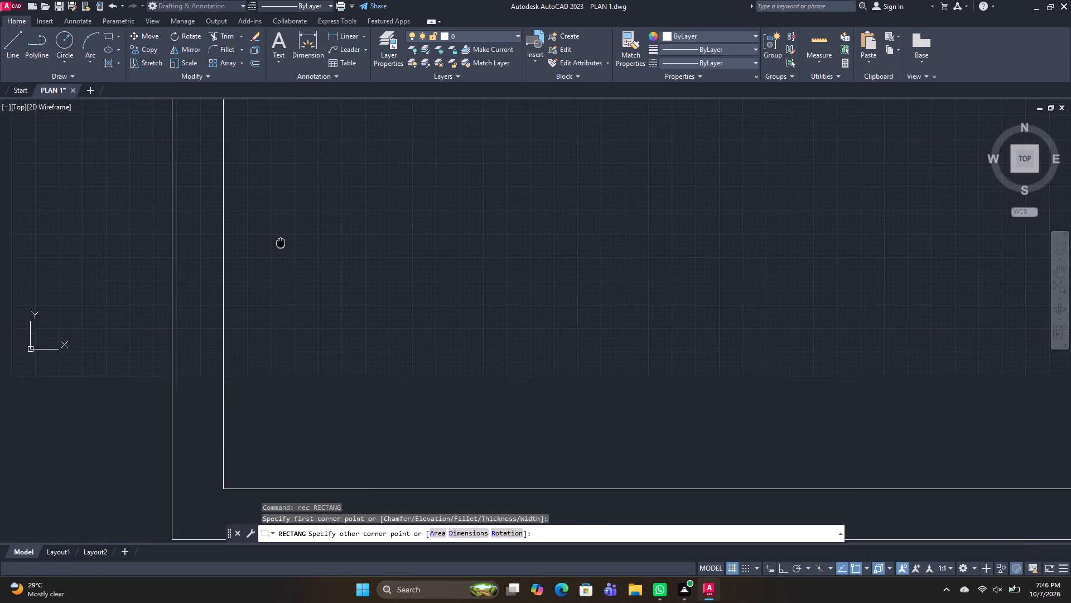
scroll(286, 375, down, 3)
scroll(286, 401, up, 2)
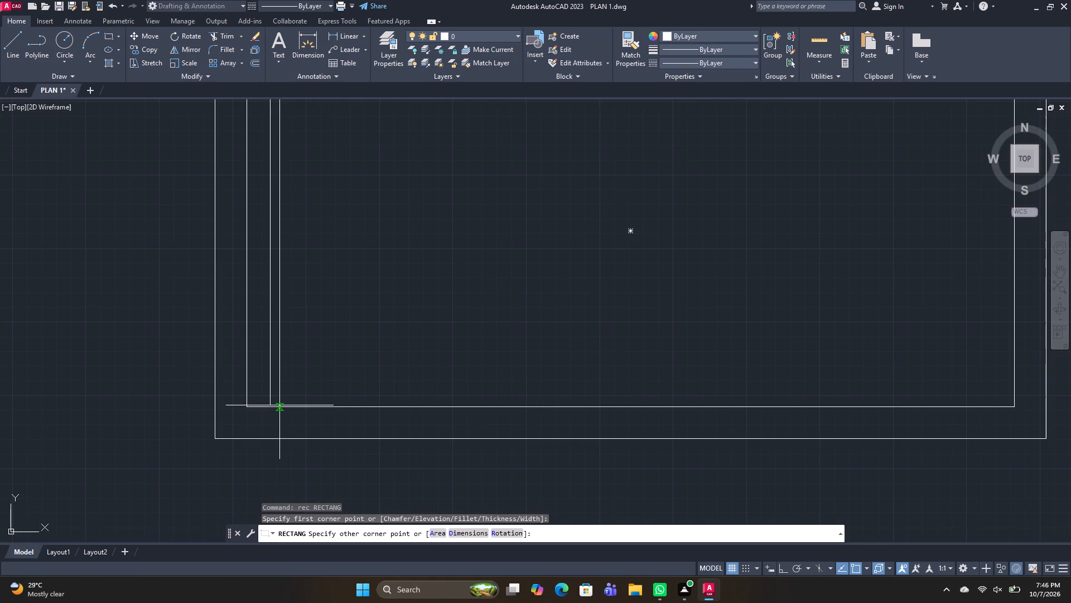
click(279, 405)
Copy the thin vertical rectangle three times eastward along the inner frame's bottom line, roughly evenly spaced.
drag(290, 376, 277, 374)
click(255, 355)
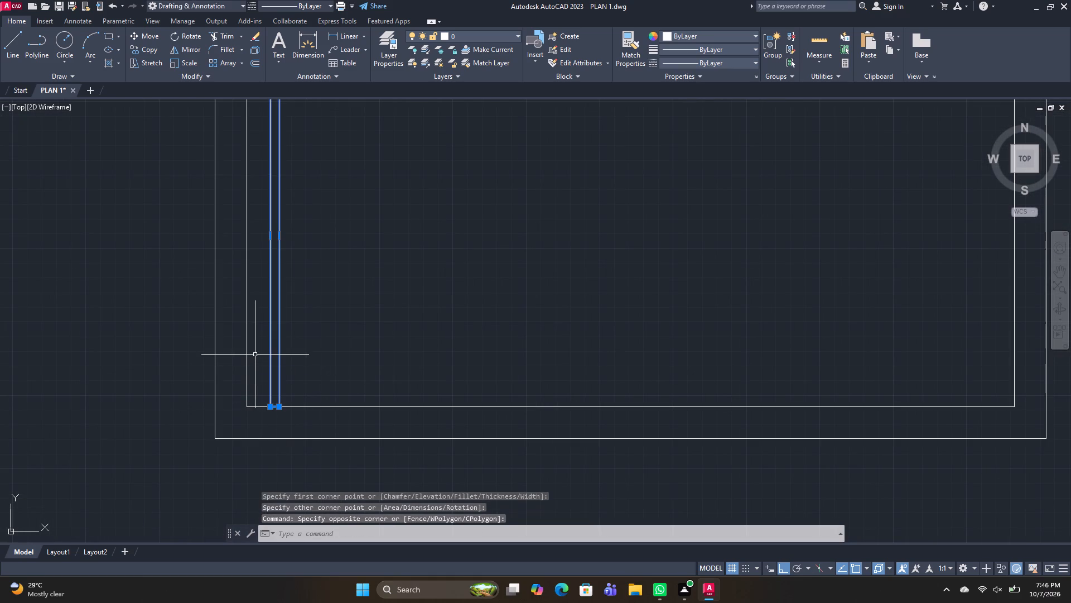
text(co)
key(space)
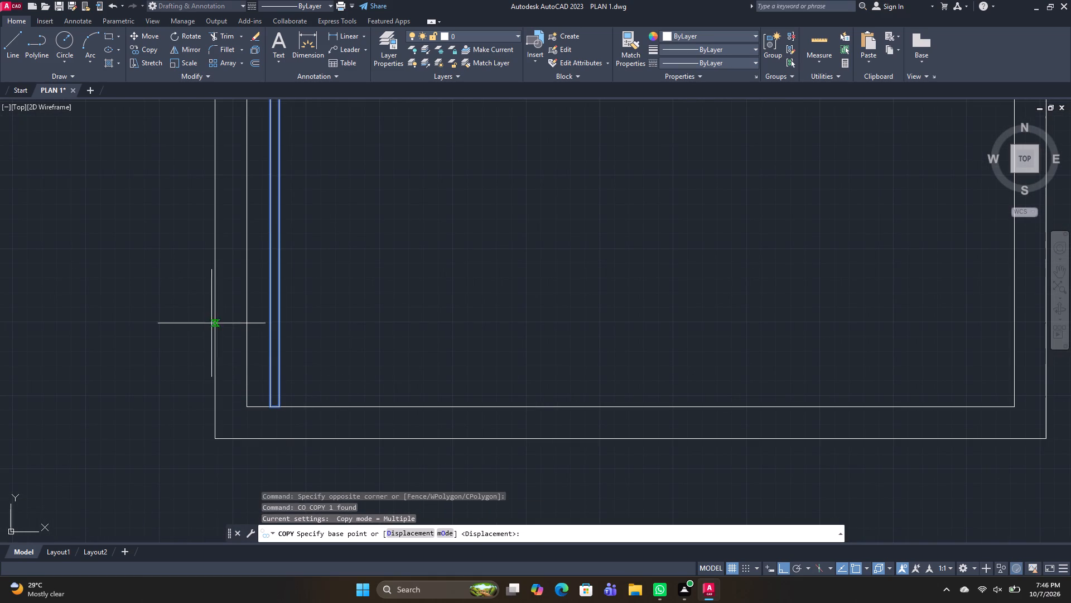
drag(271, 406, 278, 405)
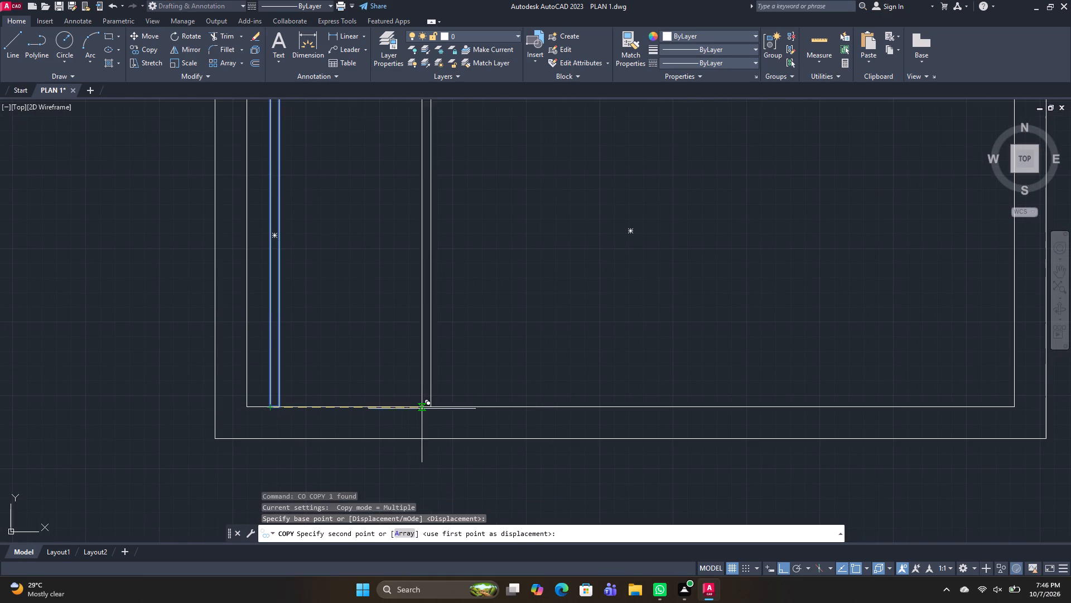
click(484, 408)
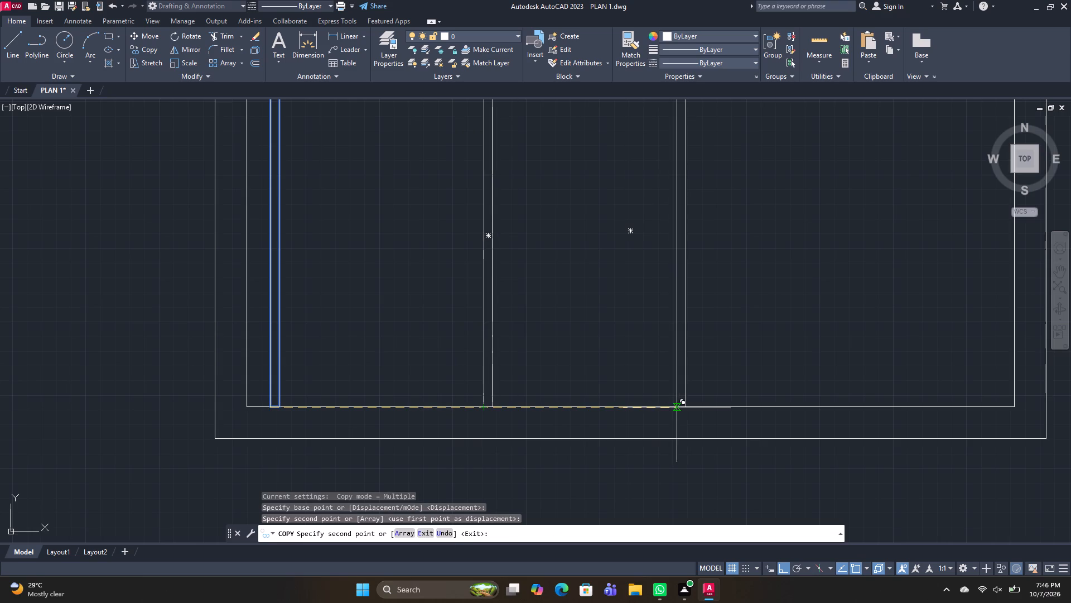
drag(677, 408, 688, 410)
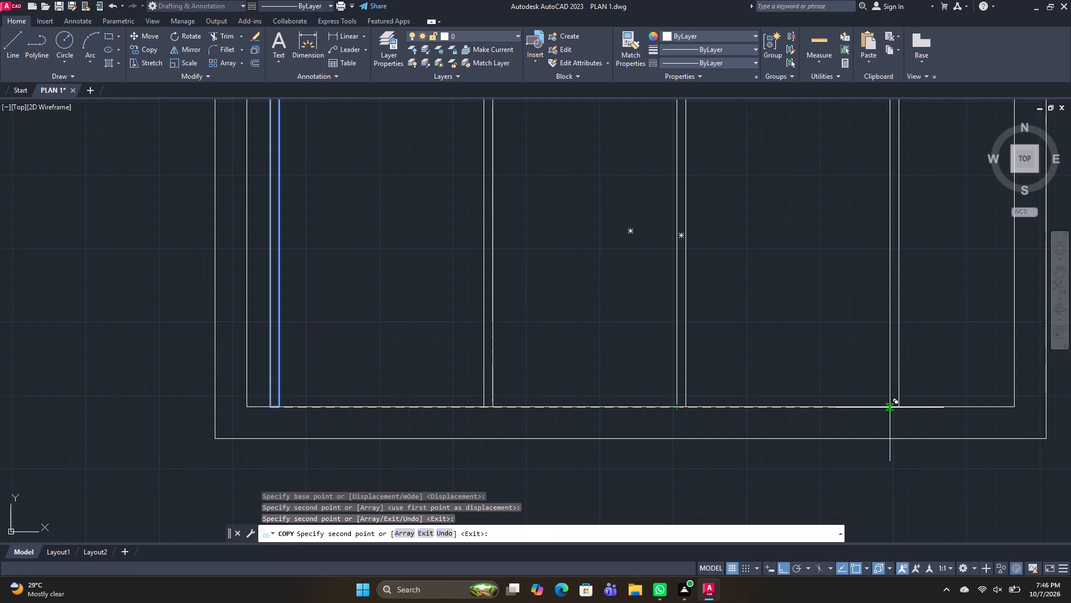
click(867, 407)
key(space)
Move the second vertical bar from the west slightly westward to even out the spacing.
scroll(655, 362, down, 1)
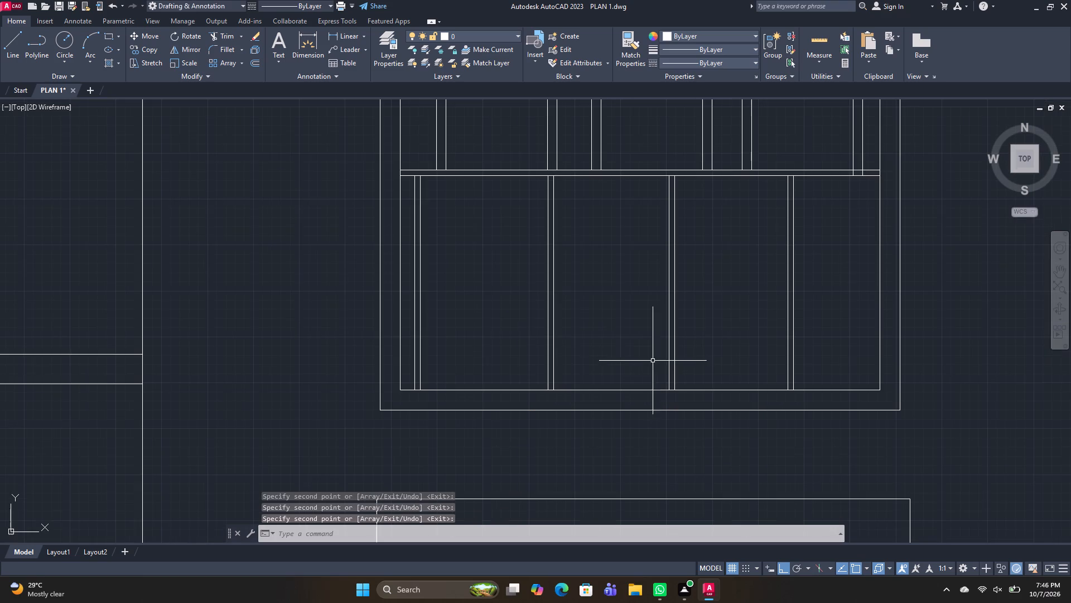
middle_click(592, 339)
middle_click(580, 353)
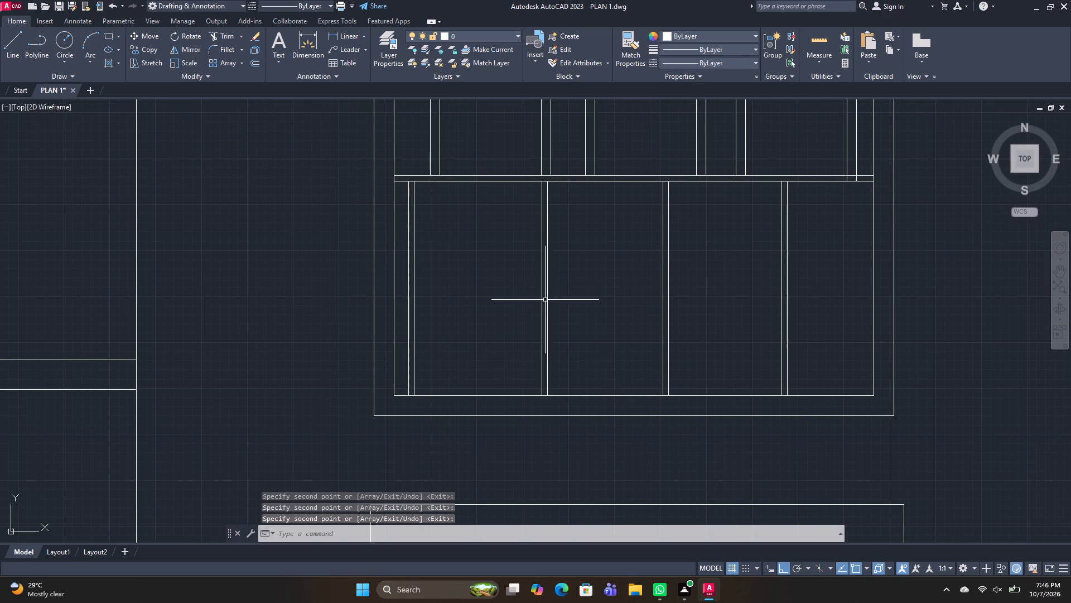
click(557, 313)
click(518, 293)
text(m)
key(space)
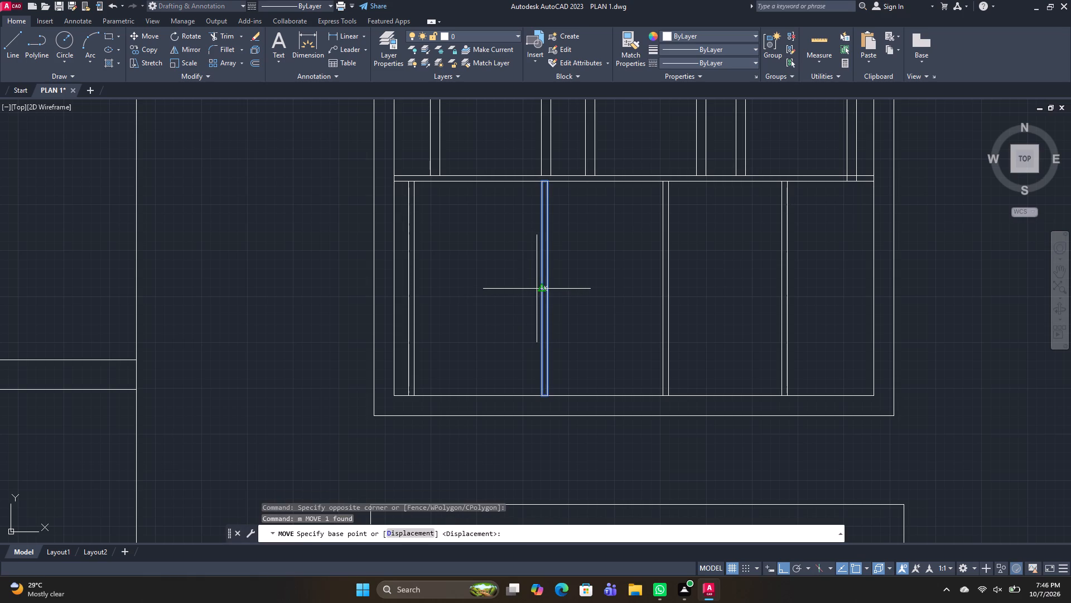
click(538, 289)
click(533, 287)
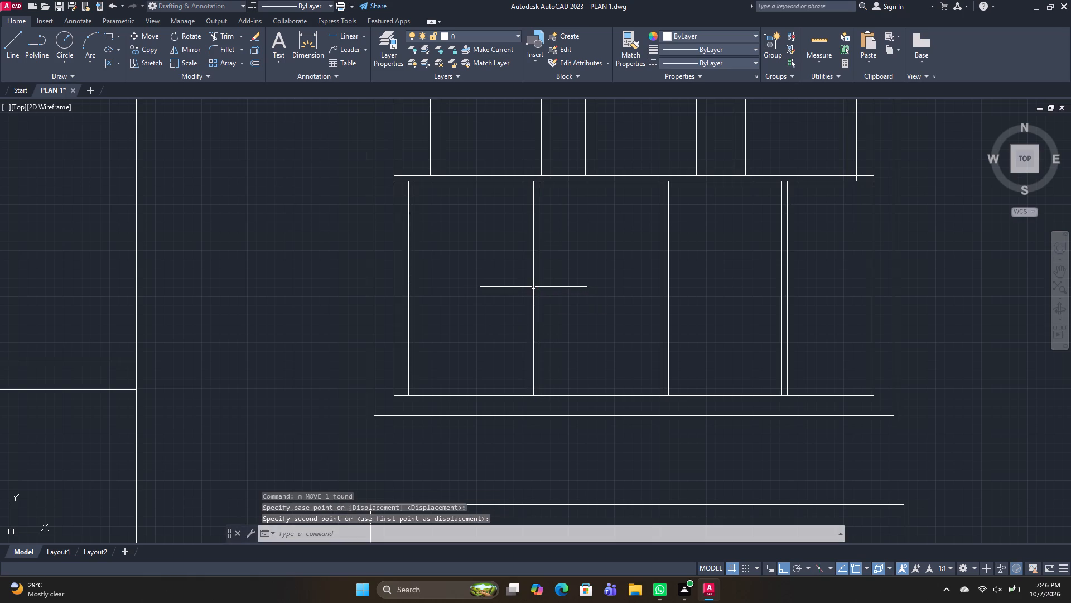
key(space)
key(Escape)
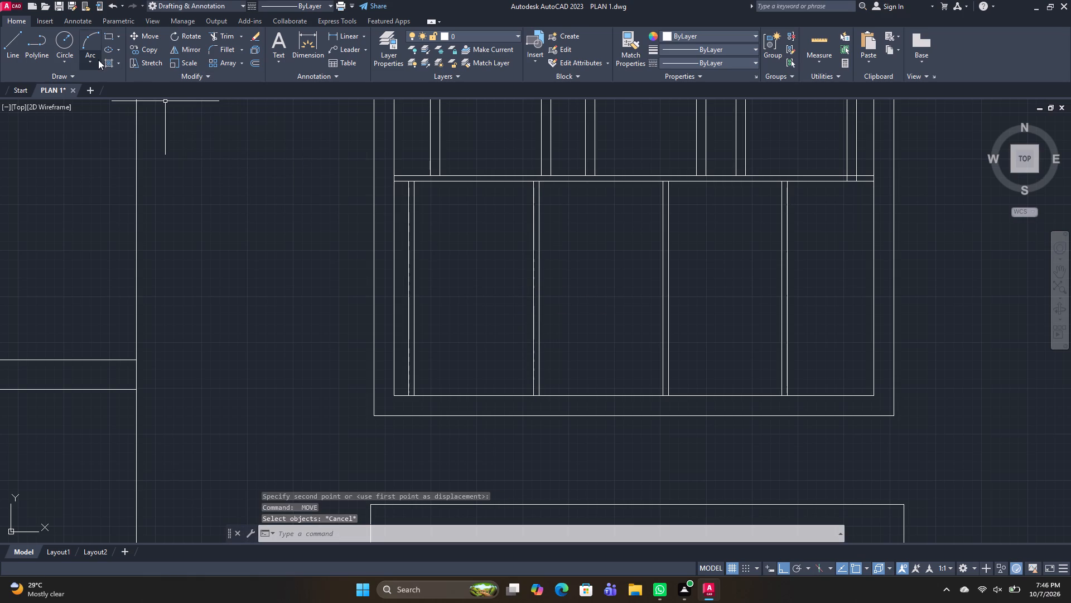
Hatch the four wide bays beside the vertical bars in the window's bottom section with the GOST_GLASS pattern.
click(106, 63)
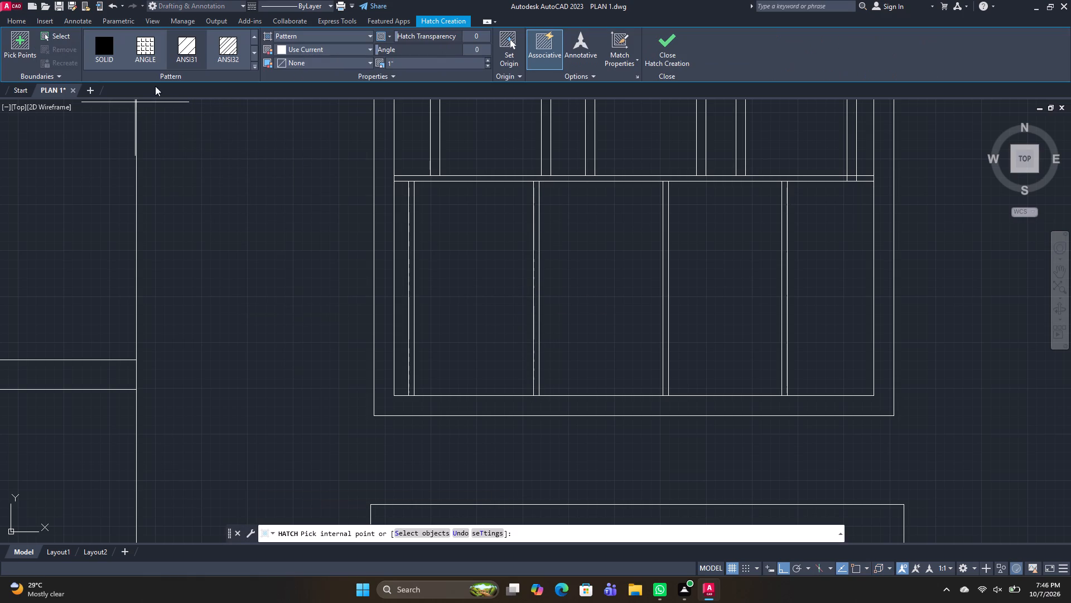
click(255, 66)
scroll(188, 156, down, 2)
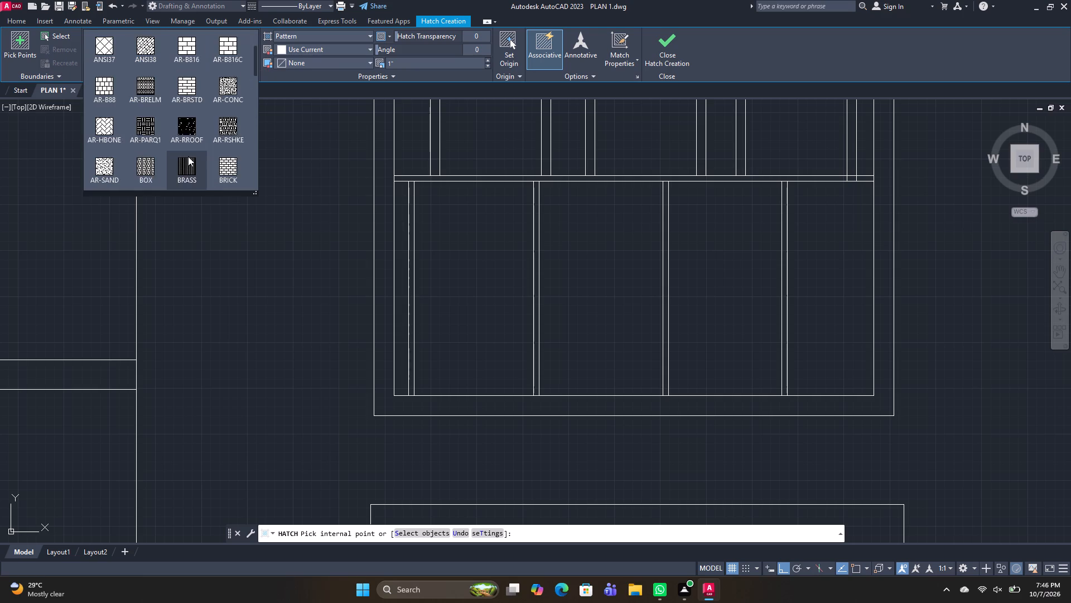
scroll(182, 162, down, 3)
click(181, 169)
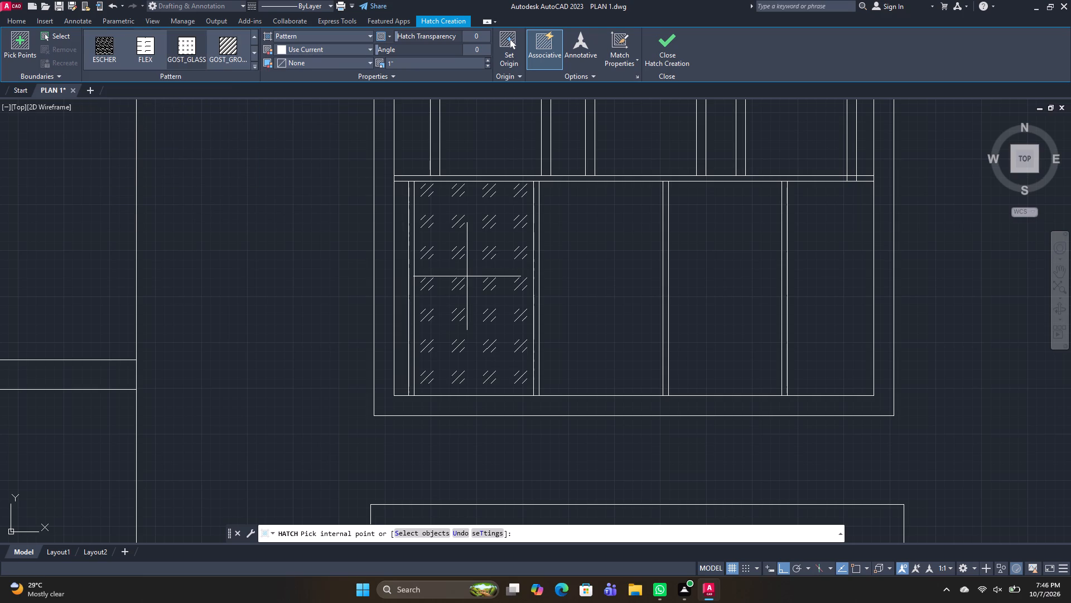
click(467, 275)
click(586, 281)
click(697, 282)
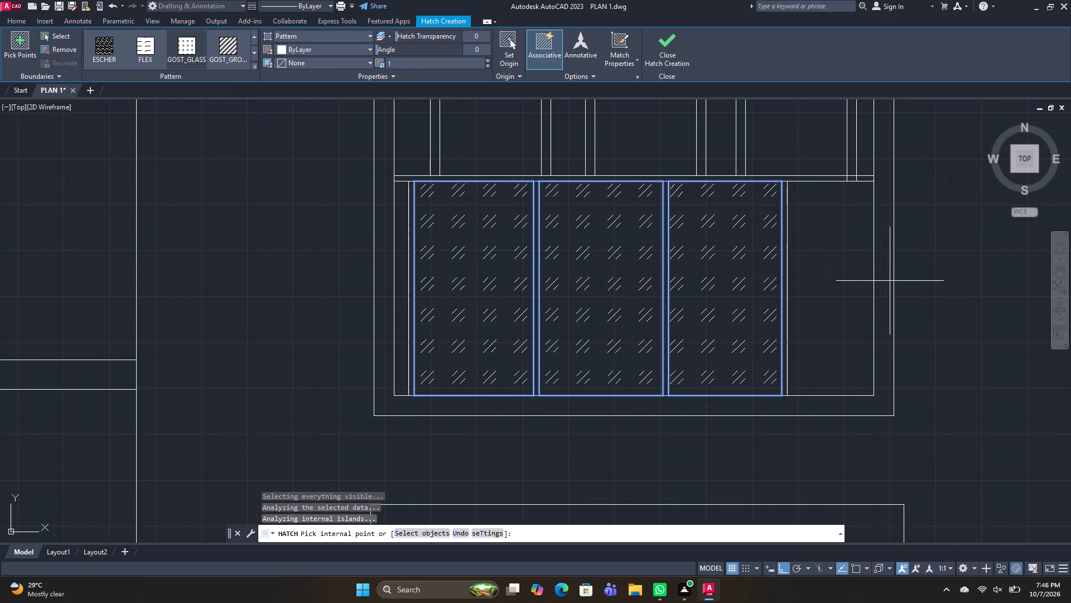
click(851, 284)
key(space)
Trim the east panel's last two vertical lines out of the gap between the two horizontal lines above the hatched bays.
scroll(702, 276, down, 3)
scroll(718, 252, up, 4)
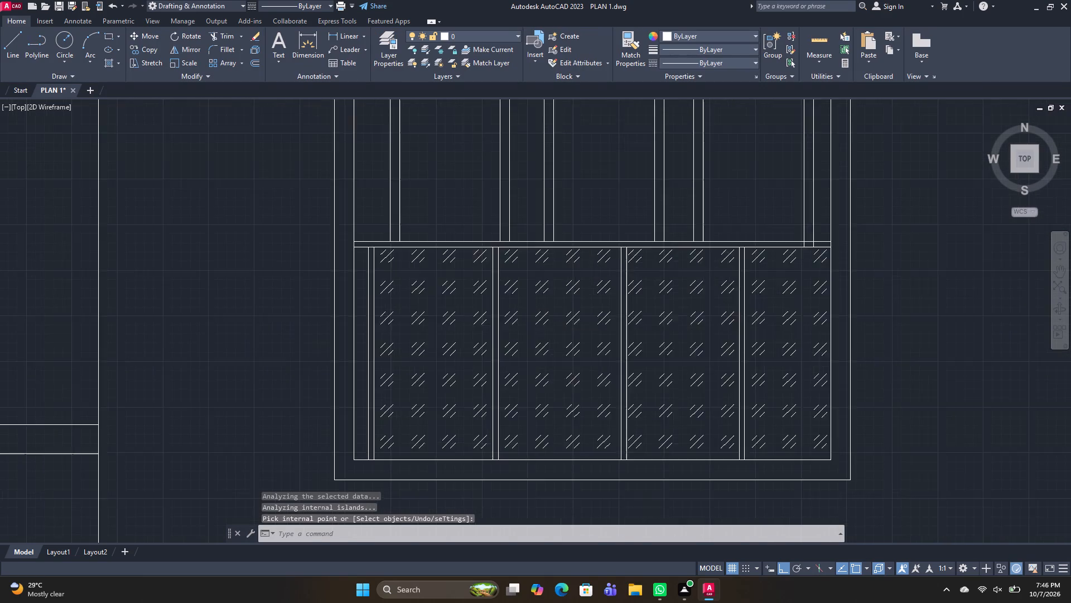
key(Escape)
text(tr)
key(space)
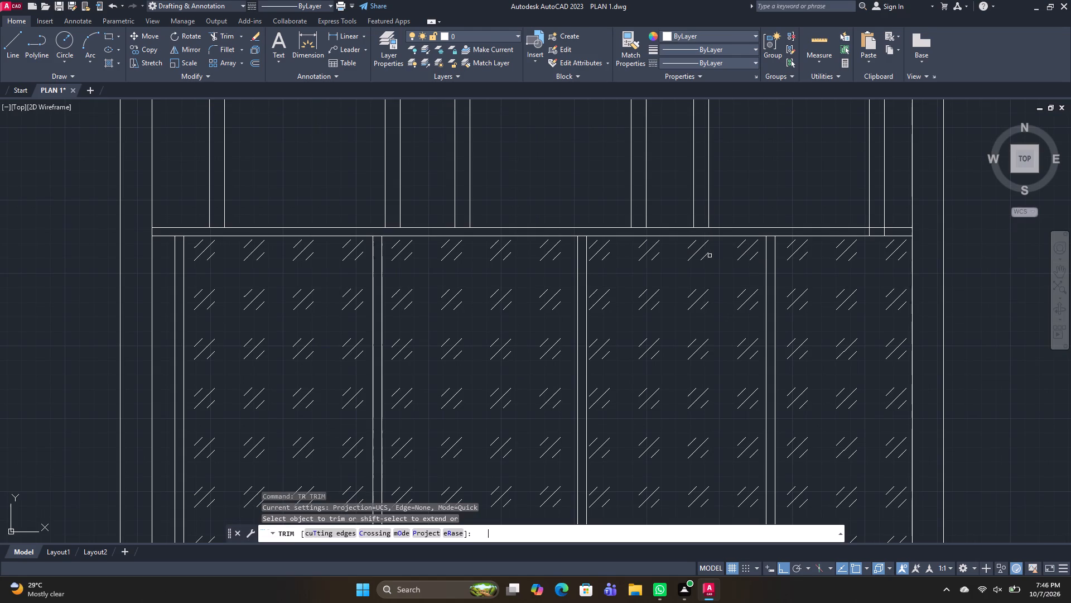
scroll(835, 230, up, 2)
drag(922, 237, 888, 229)
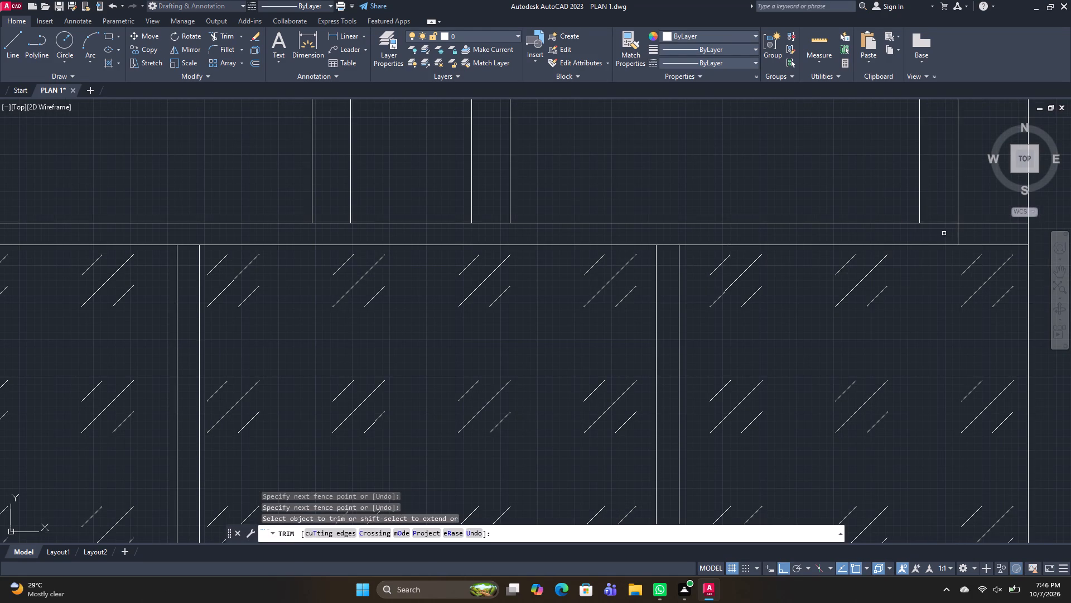
click(958, 233)
scroll(510, 270, down, 3)
scroll(162, 270, up, 2)
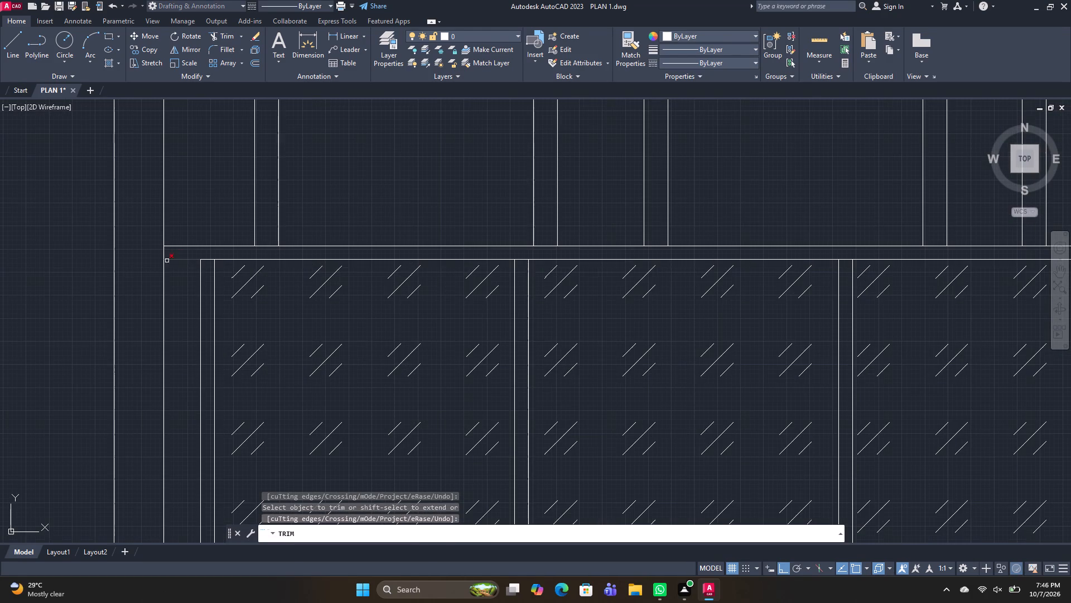
key(space)
Save the drawing.
scroll(378, 260, down, 2)
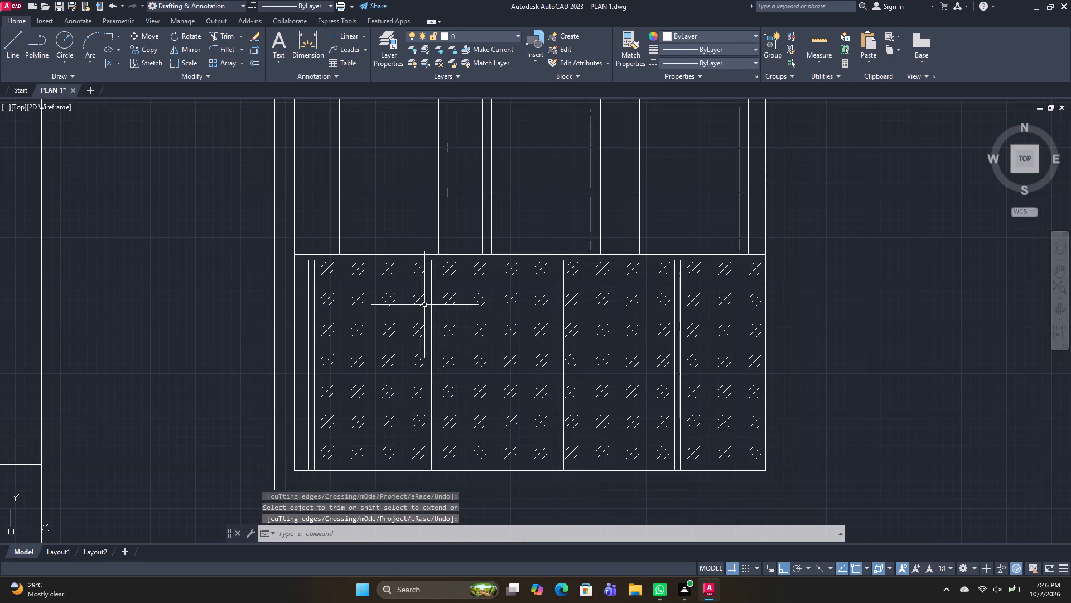
middle_drag(447, 317, 445, 279)
key(ctrl+s)
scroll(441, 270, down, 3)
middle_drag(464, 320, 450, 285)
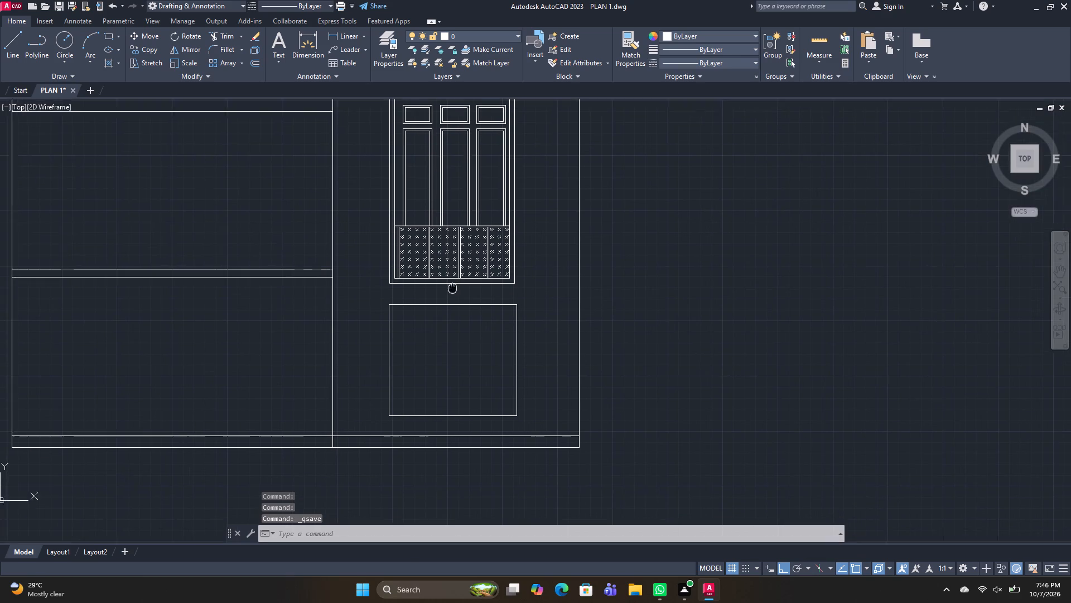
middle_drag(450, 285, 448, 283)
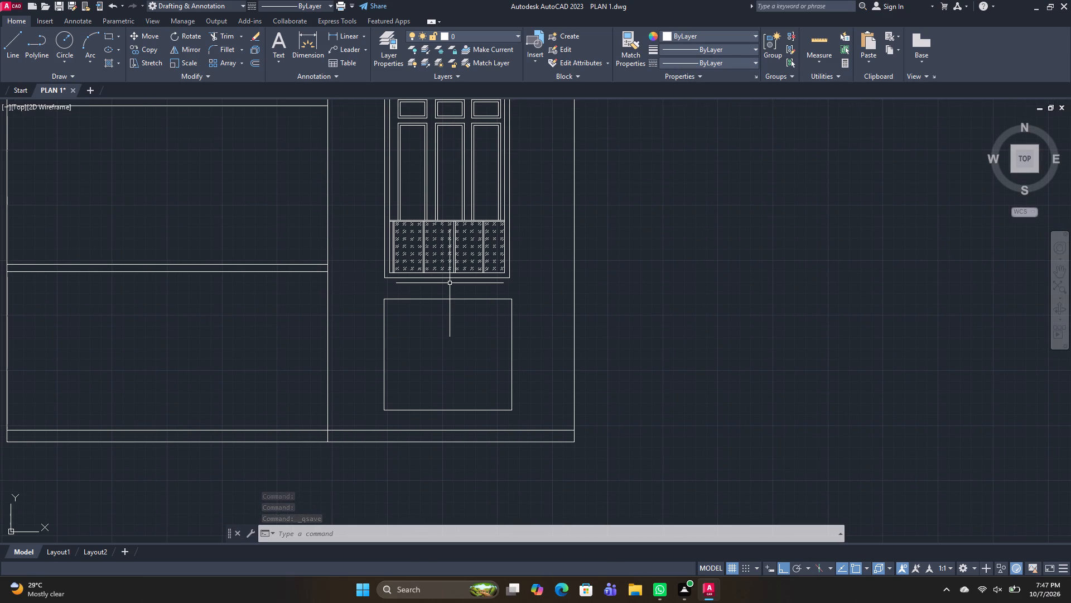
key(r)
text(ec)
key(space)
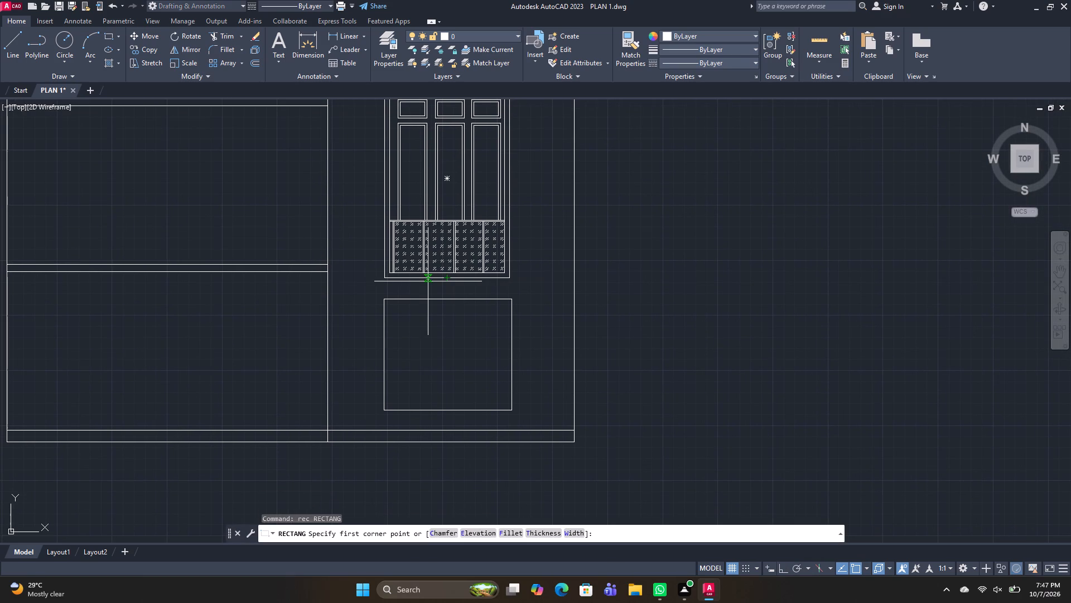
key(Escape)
Offset the empty rectangle below the hatched window slightly inward with the Through option to form an inner frame.
key(o)
key(space)
text(t)
key(space)
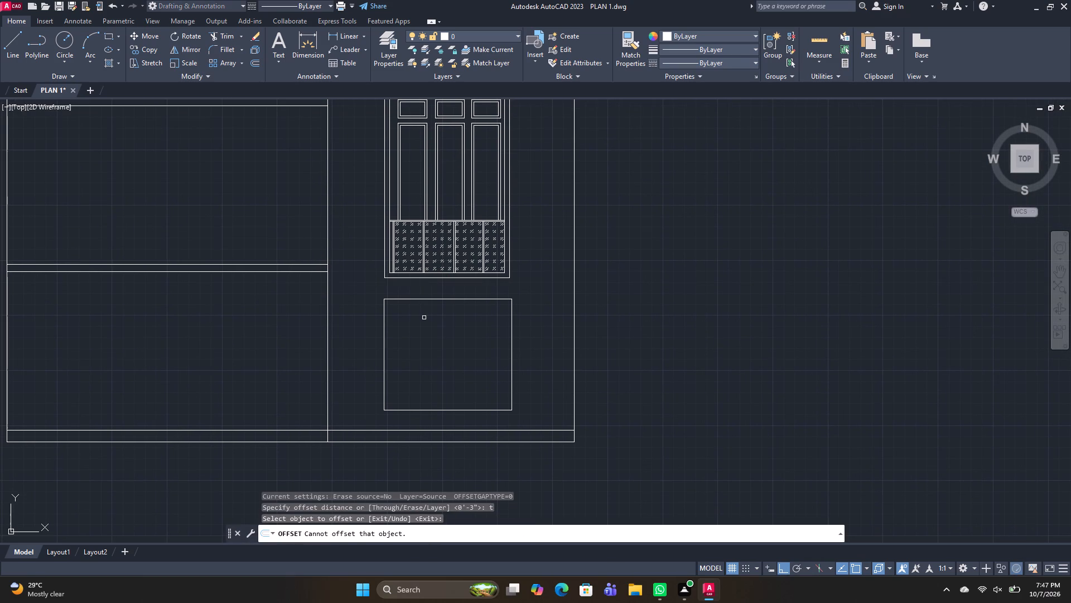
click(421, 300)
scroll(421, 304, up, 3)
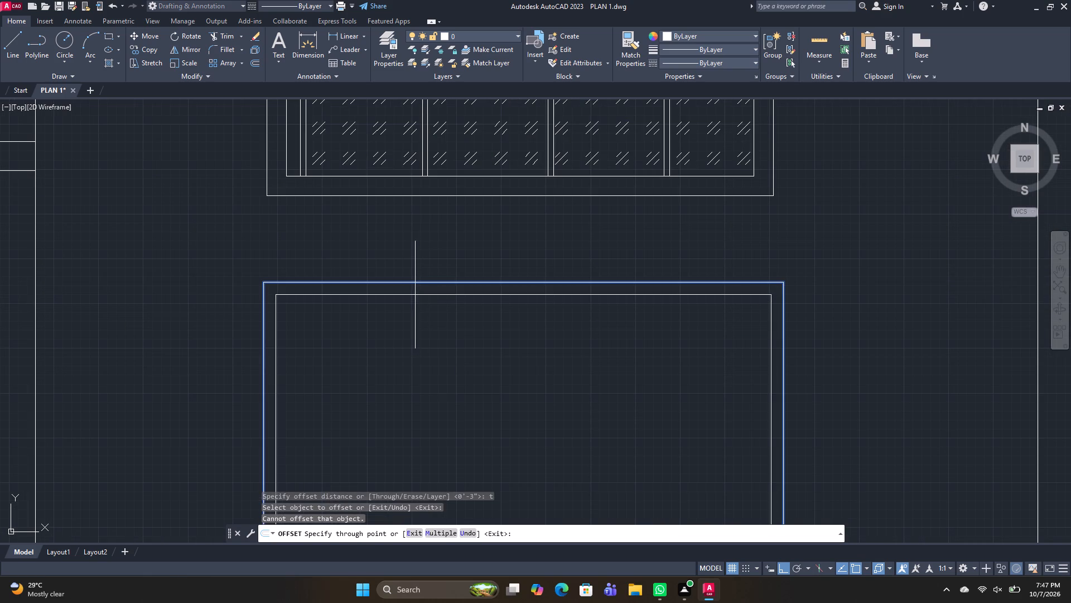
click(415, 295)
key(space)
key(Escape)
Draw a tall, narrow rectangular panel inside the new inner frame, near its west side and just above its bottom line.
key(r)
text(ec)
key(space)
scroll(317, 368, down, 2)
middle_drag(370, 394, 370, 381)
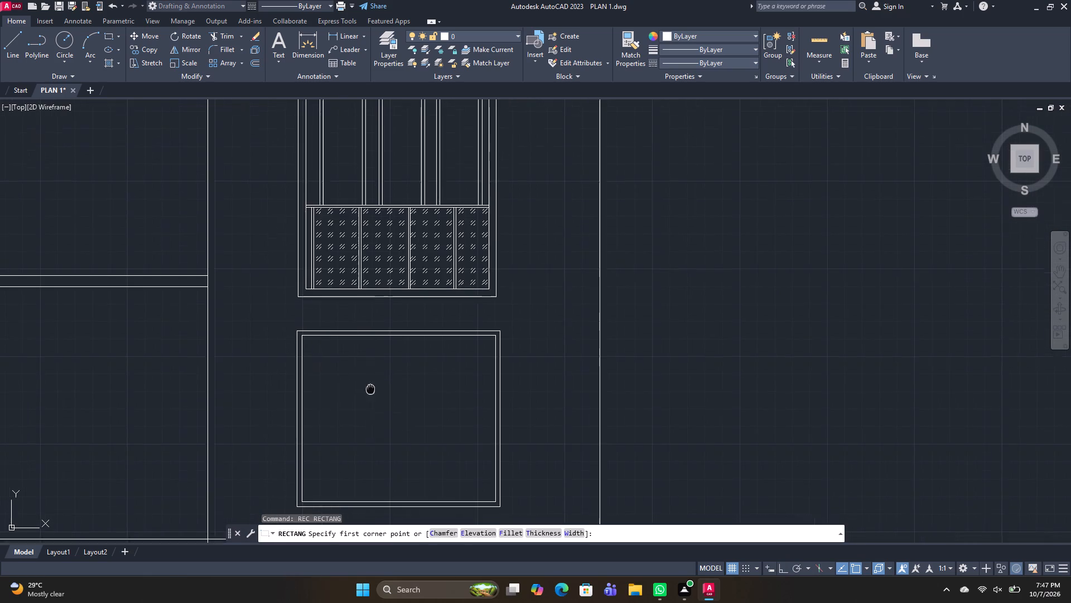
middle_drag(370, 381, 359, 312)
click(300, 417)
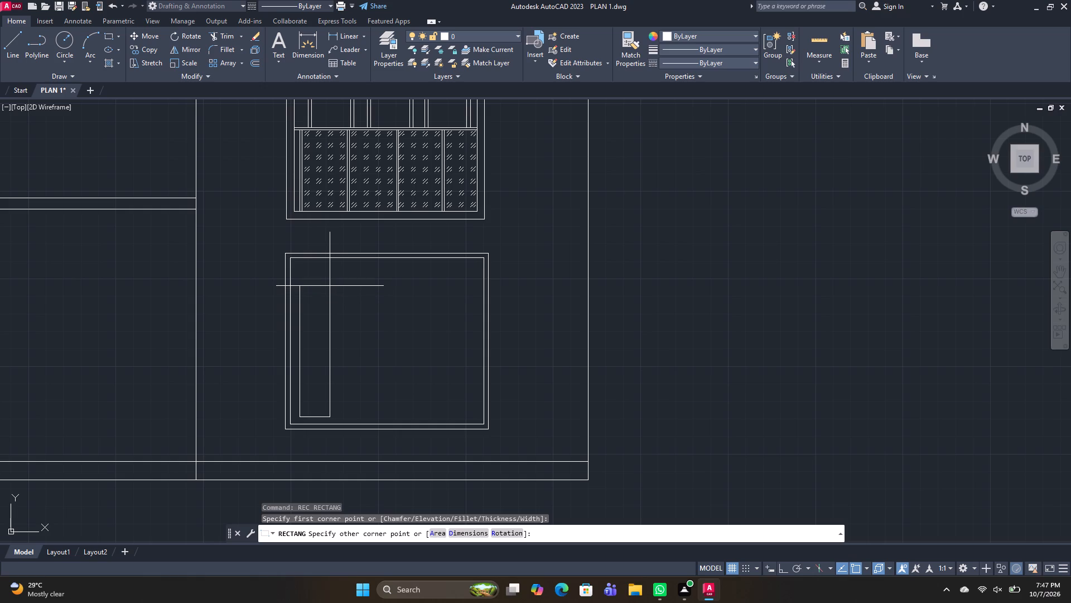
click(330, 286)
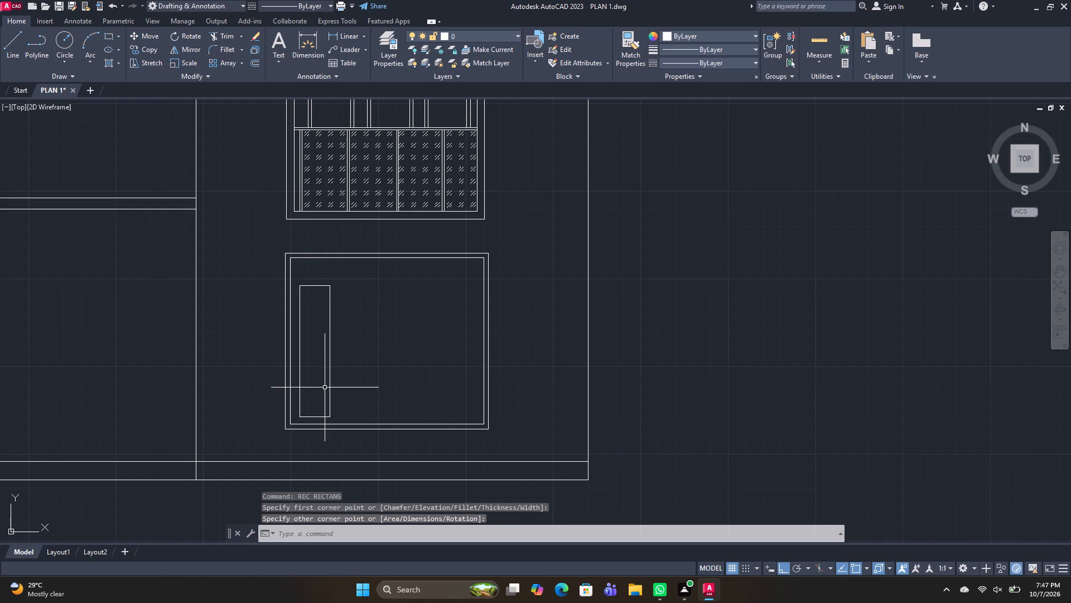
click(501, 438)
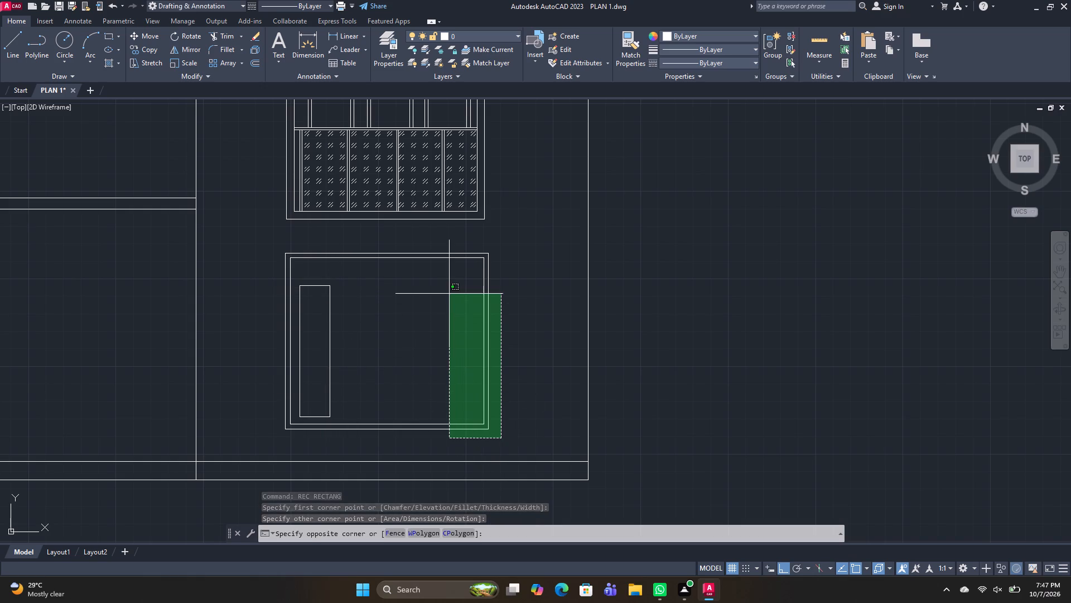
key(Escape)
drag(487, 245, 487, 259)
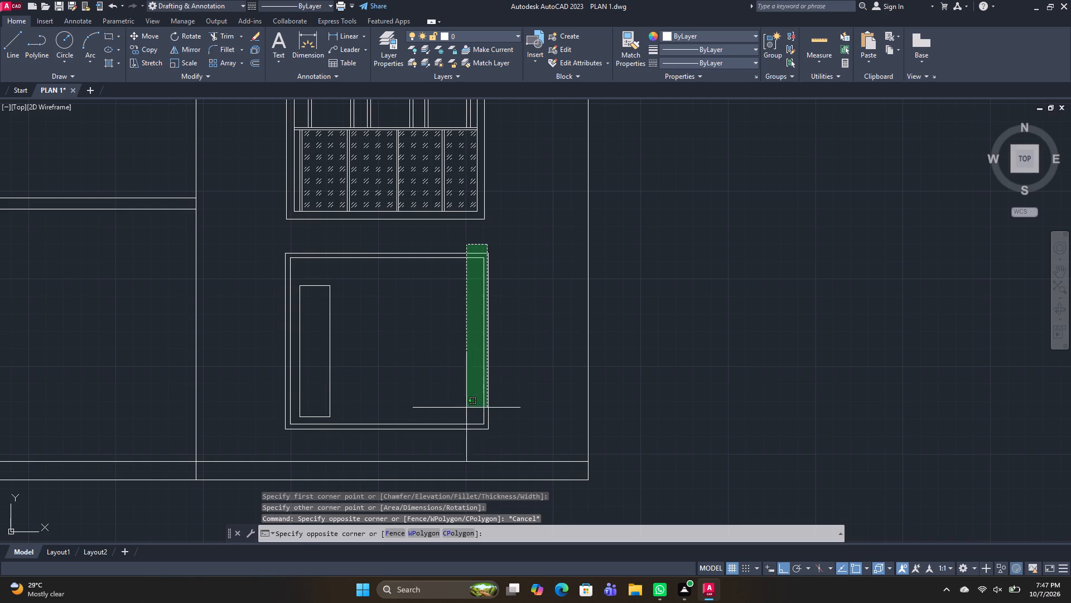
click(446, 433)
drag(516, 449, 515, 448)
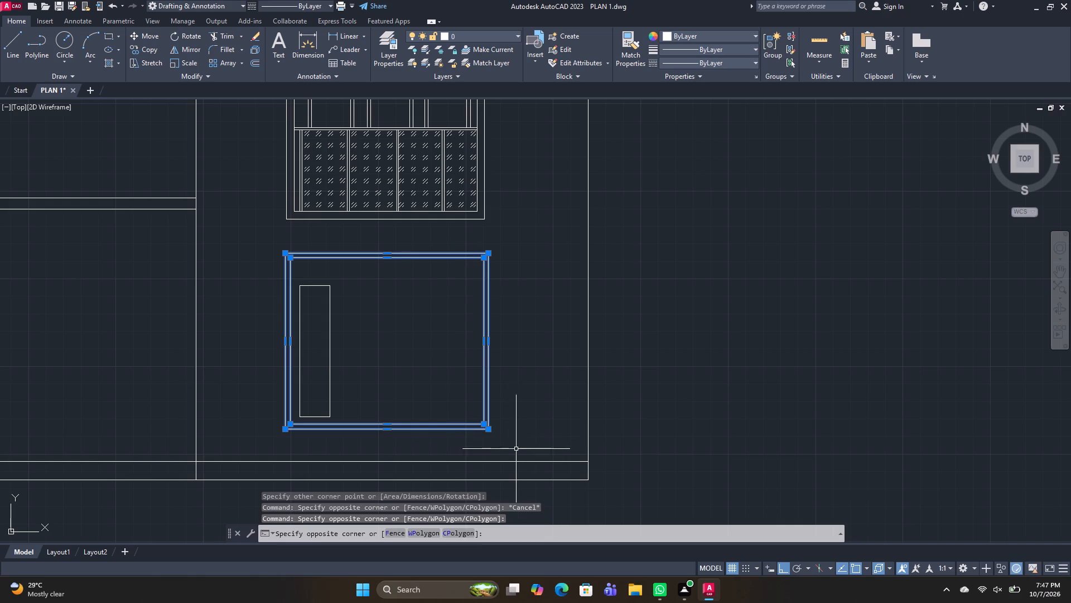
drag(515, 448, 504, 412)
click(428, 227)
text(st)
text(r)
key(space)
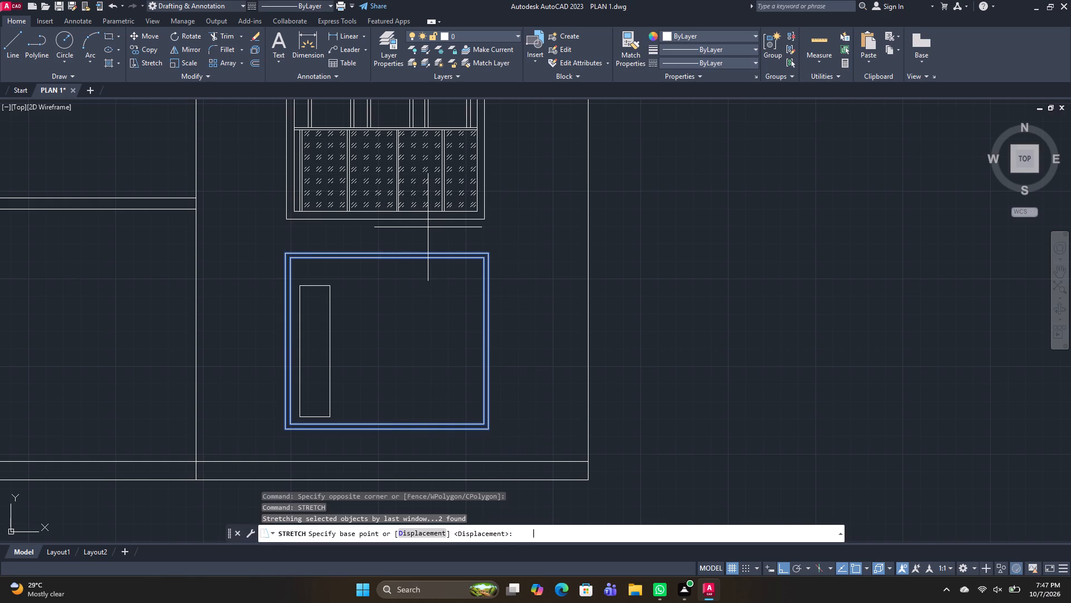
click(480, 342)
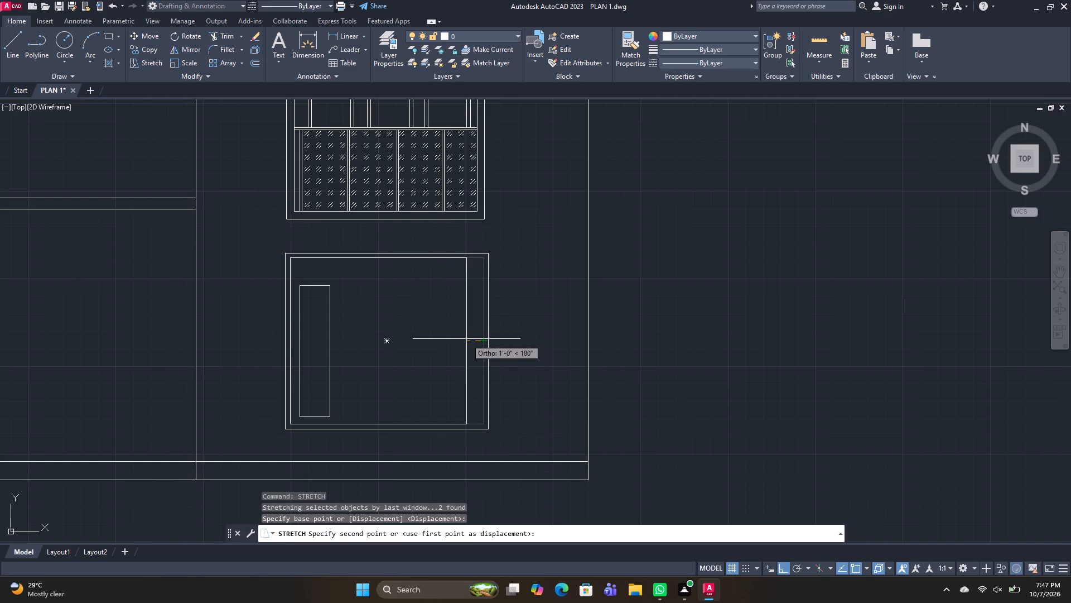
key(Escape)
Stretch the east side of both lower window frames westward by about 1'-4".
drag(501, 433, 499, 425)
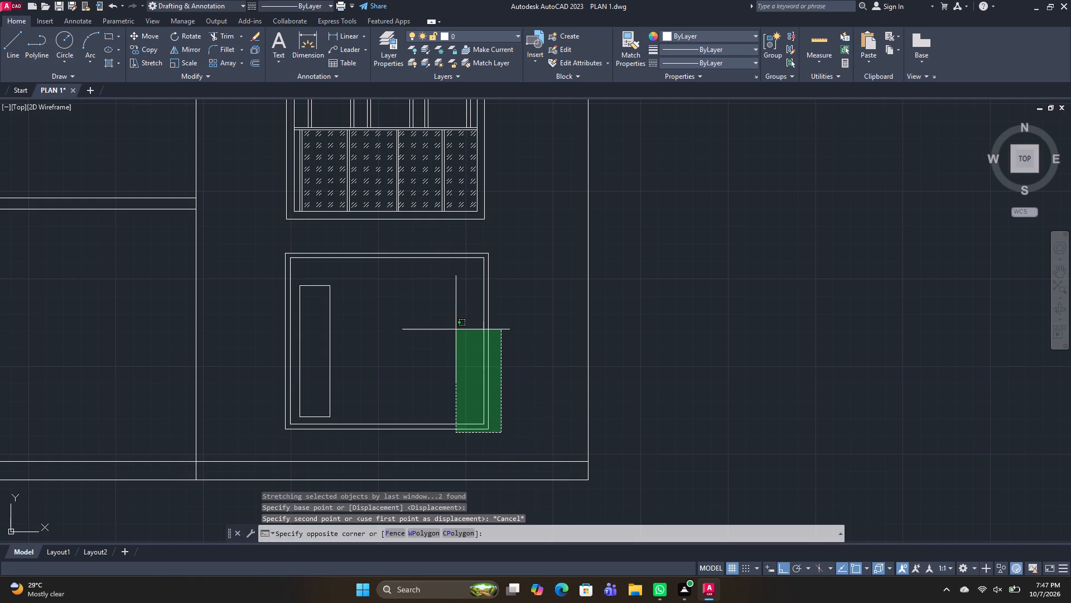
click(455, 238)
text(str)
key(space)
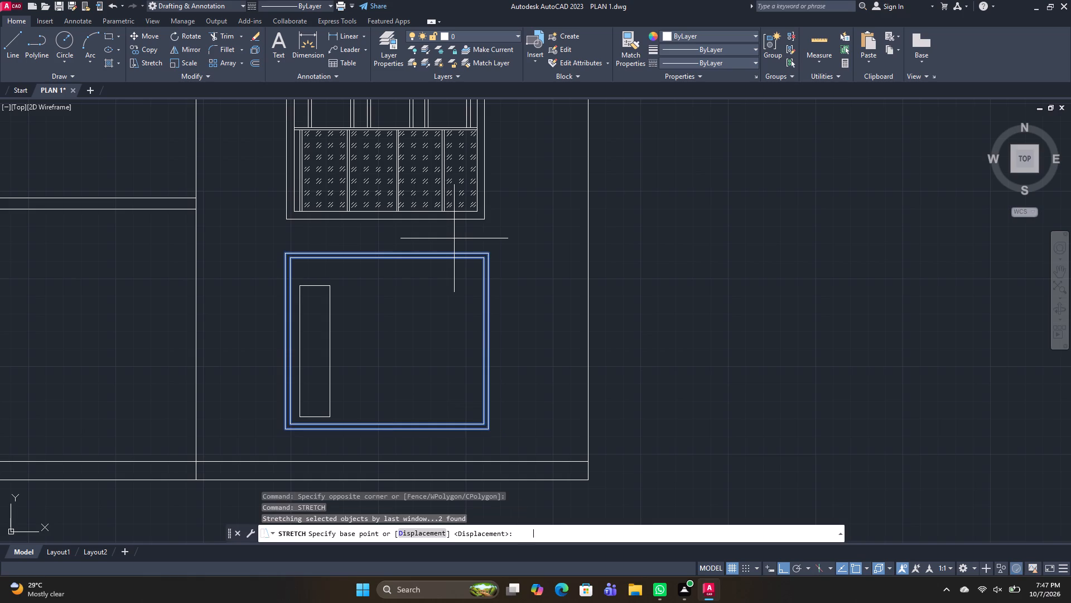
click(481, 341)
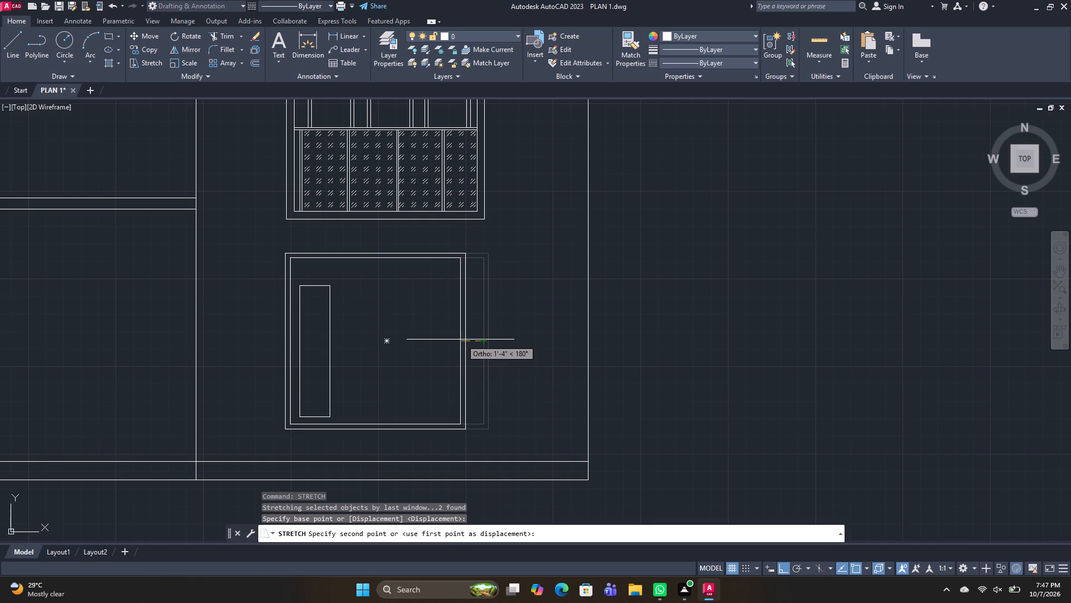
click(459, 338)
Copy the tall panel twice eastward inside the inner frame, placing the first copy about 2'-9" from the original.
drag(339, 399, 334, 392)
click(318, 365)
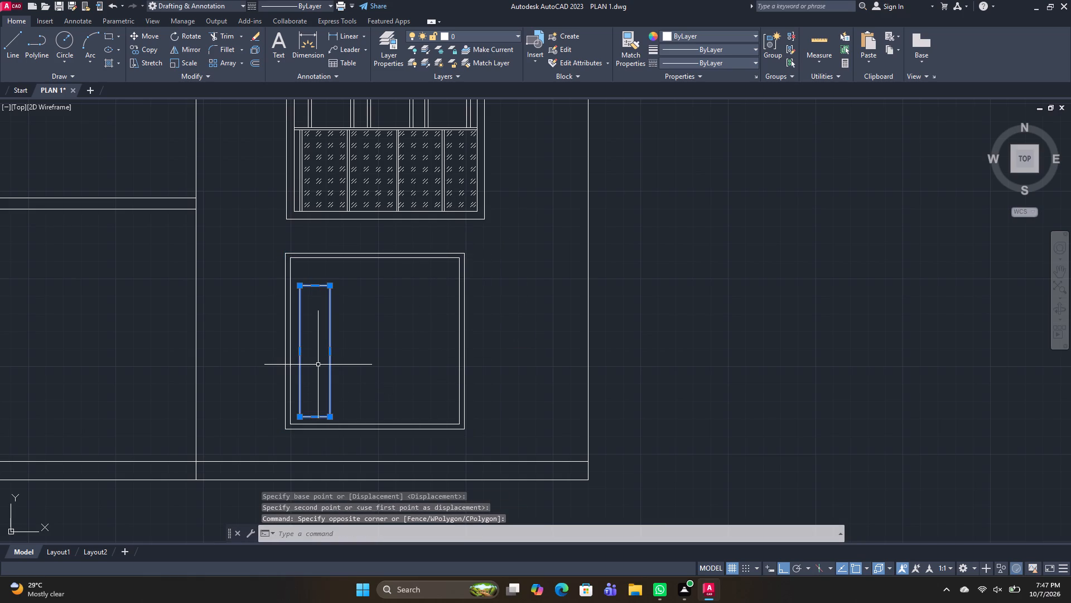
text(co)
key(space)
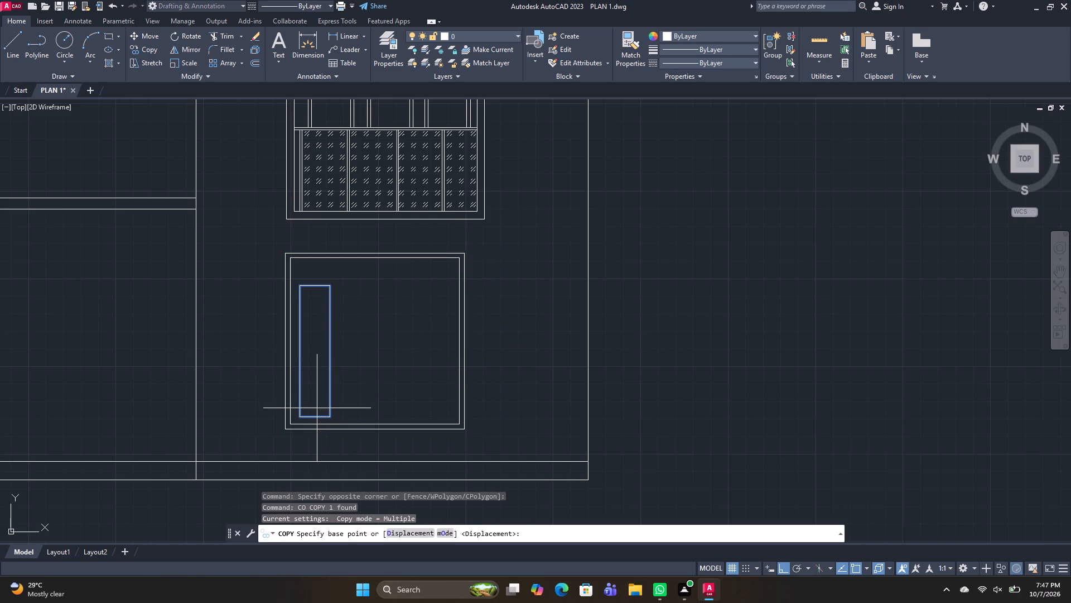
click(315, 417)
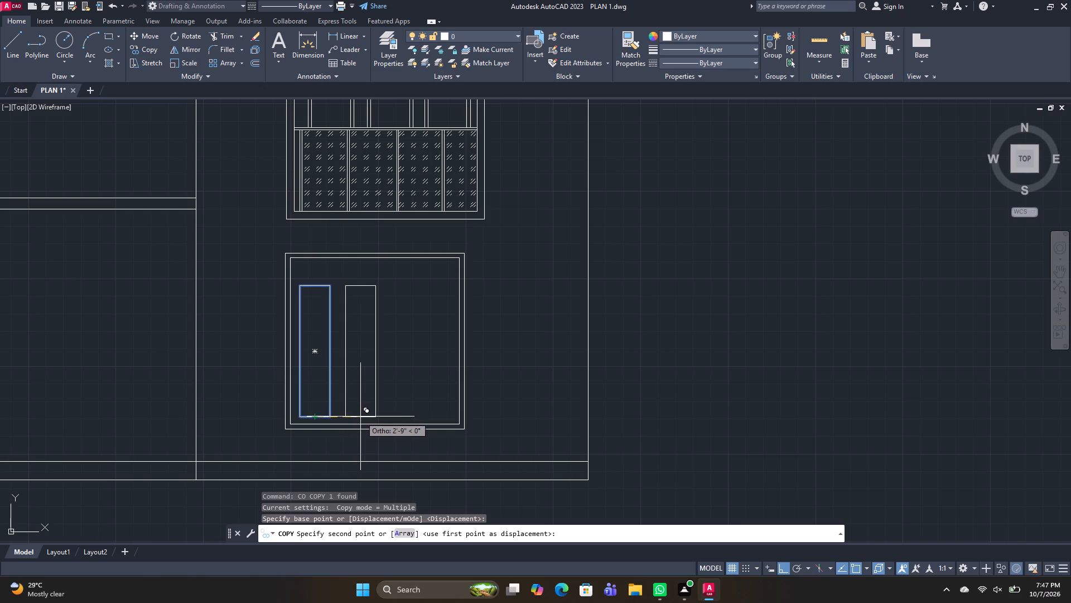
click(360, 417)
click(403, 419)
key(space)
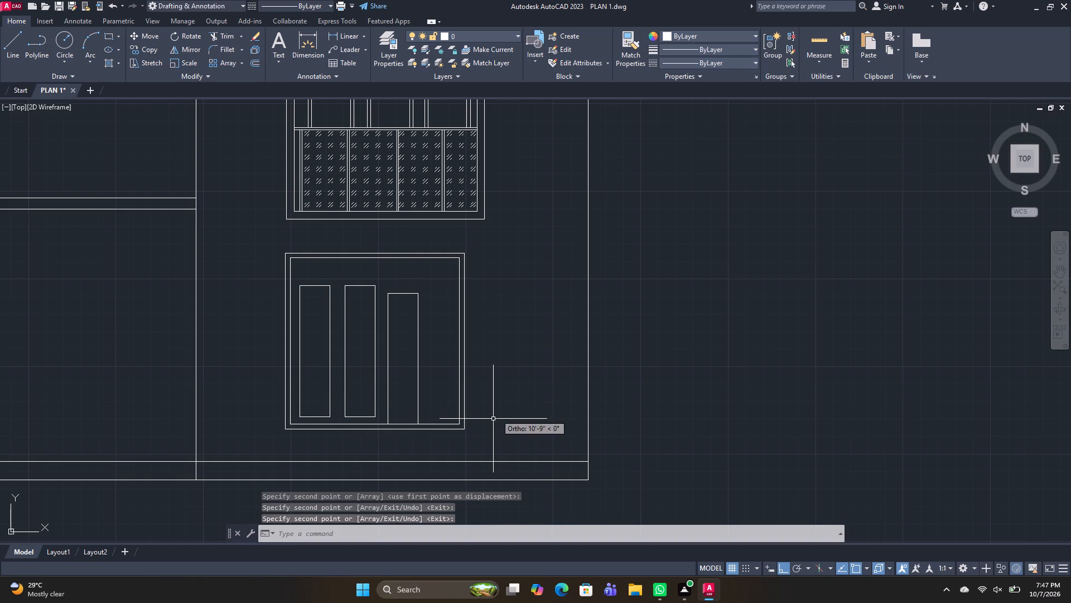
Move the easternmost panel straight up so its bottom edge aligns with the other two panels.
click(397, 292)
key(m)
key(space)
scroll(402, 414, up, 2)
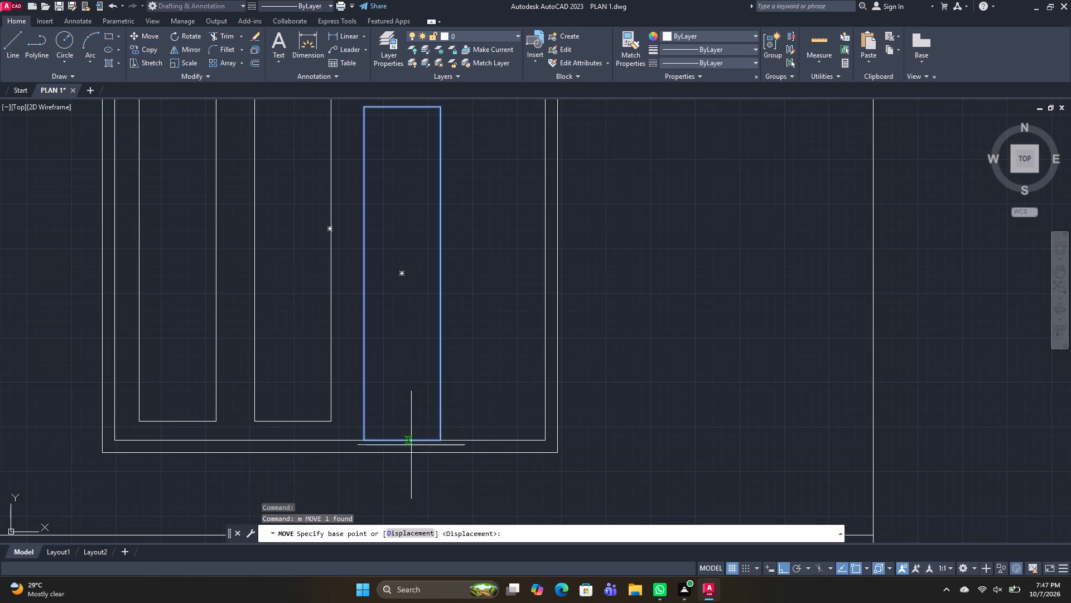
click(406, 441)
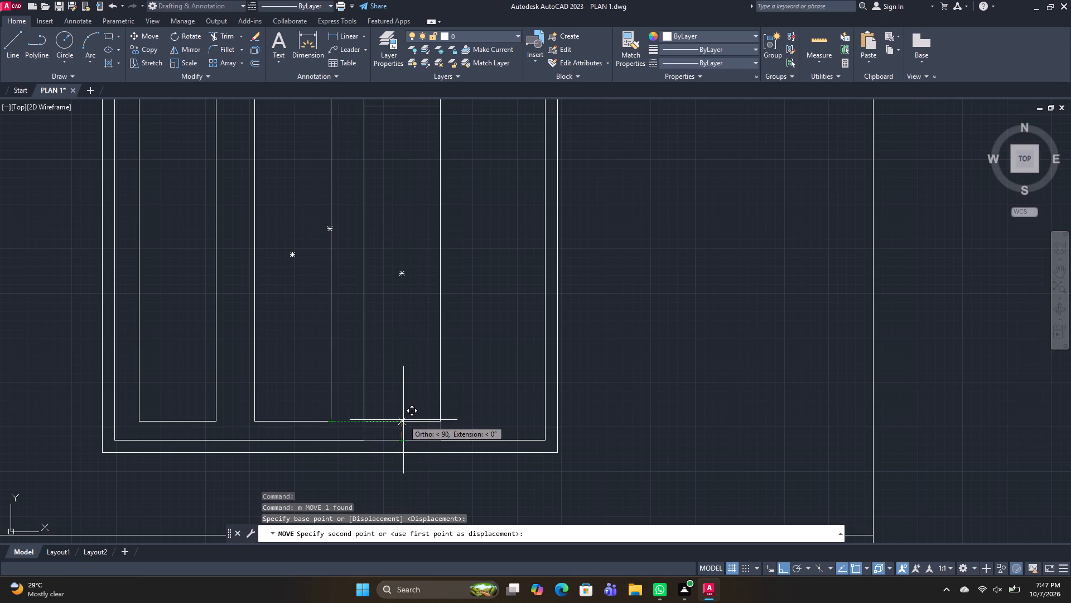
click(403, 420)
key(space)
key(Escape)
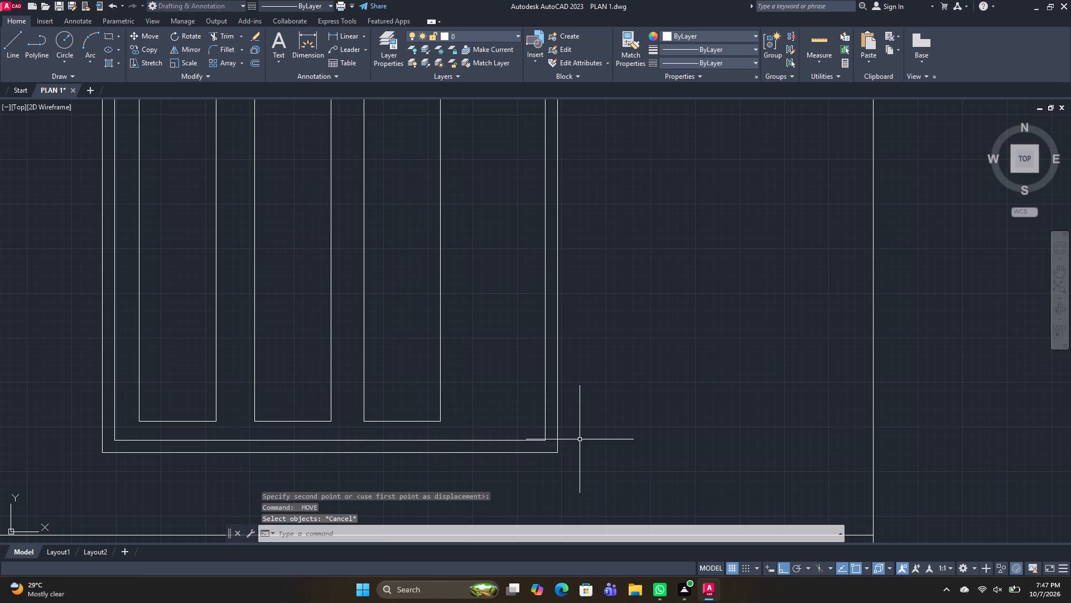
Stretch the east side of both window frames further westward, closer to the easternmost tall panel.
drag(574, 457, 568, 447)
middle_drag(463, 303, 567, 483)
click(589, 151)
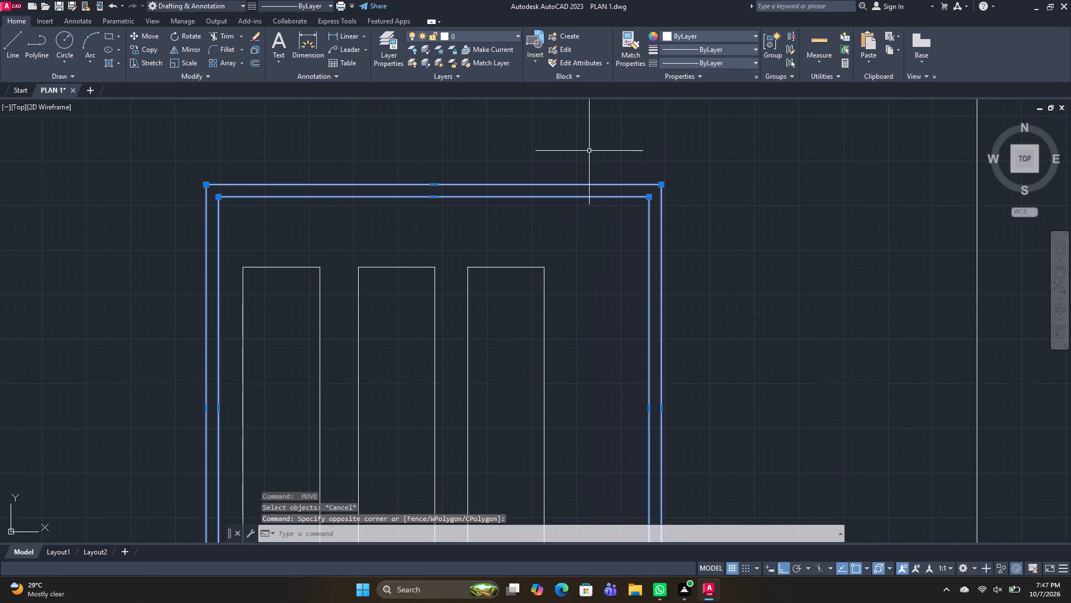
text(str)
key(space)
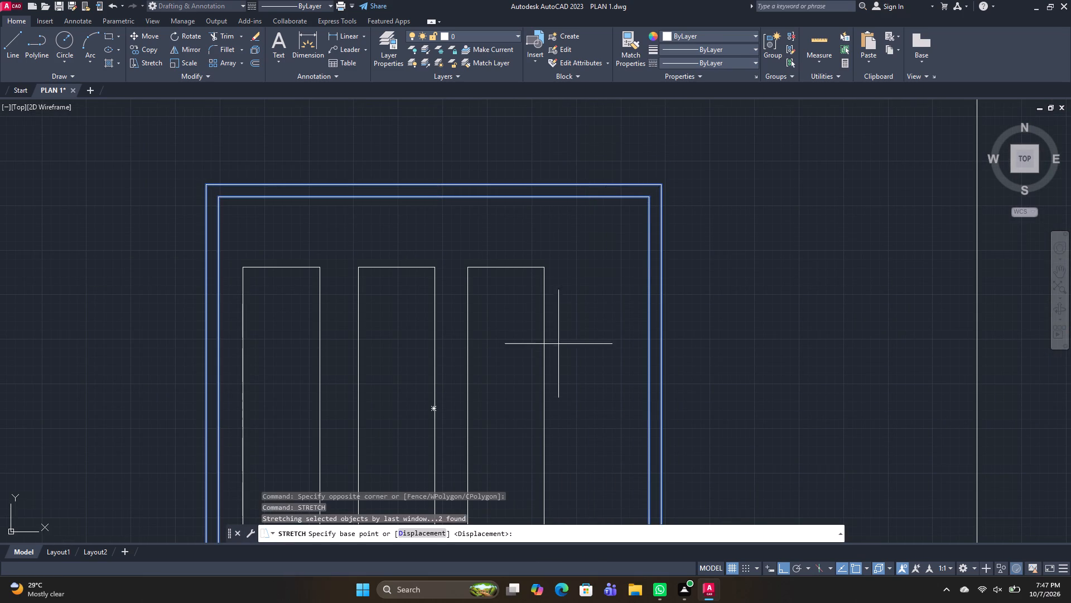
middle_drag(558, 344, 535, 247)
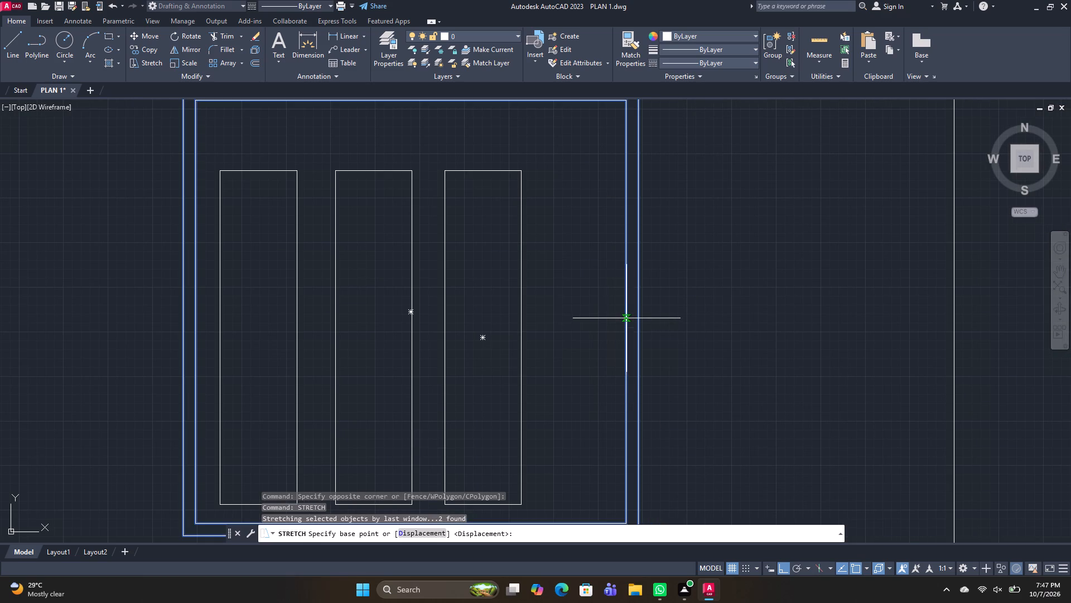
click(624, 370)
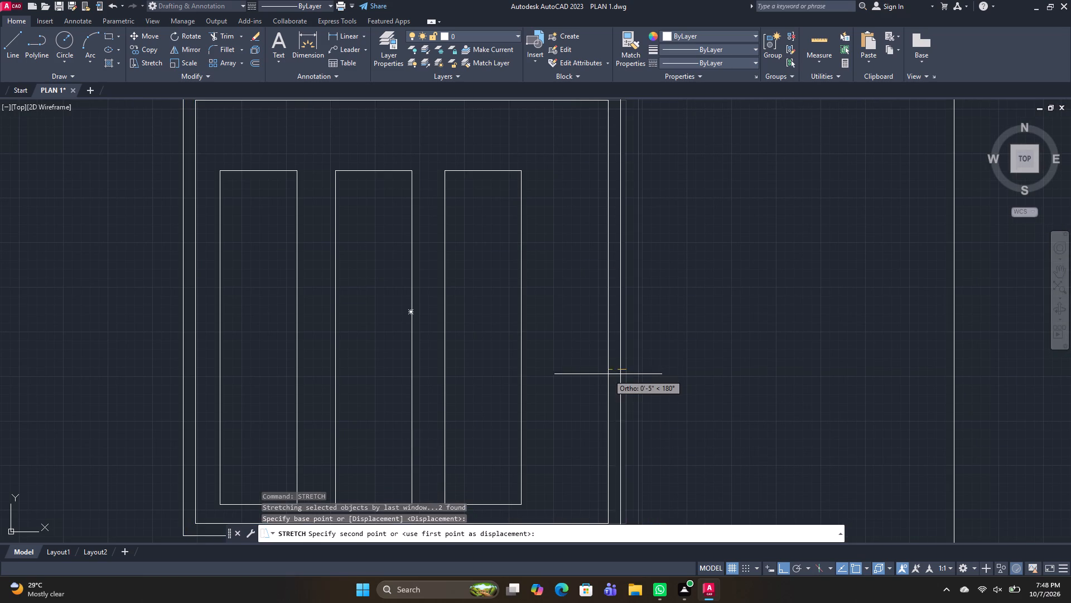
click(577, 372)
middle_drag(673, 409, 684, 373)
key(space)
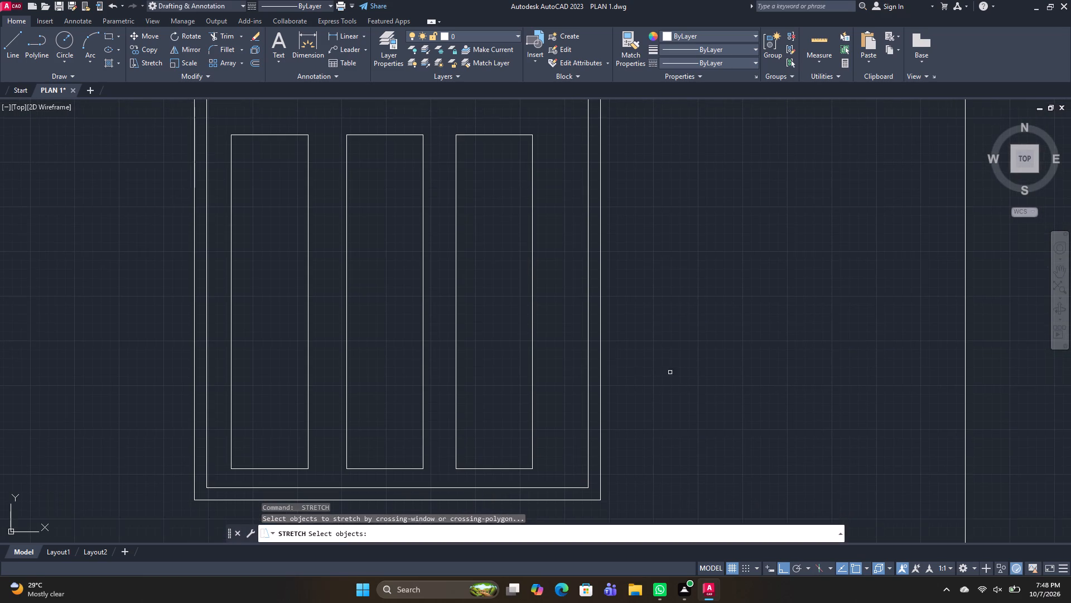
key(Escape)
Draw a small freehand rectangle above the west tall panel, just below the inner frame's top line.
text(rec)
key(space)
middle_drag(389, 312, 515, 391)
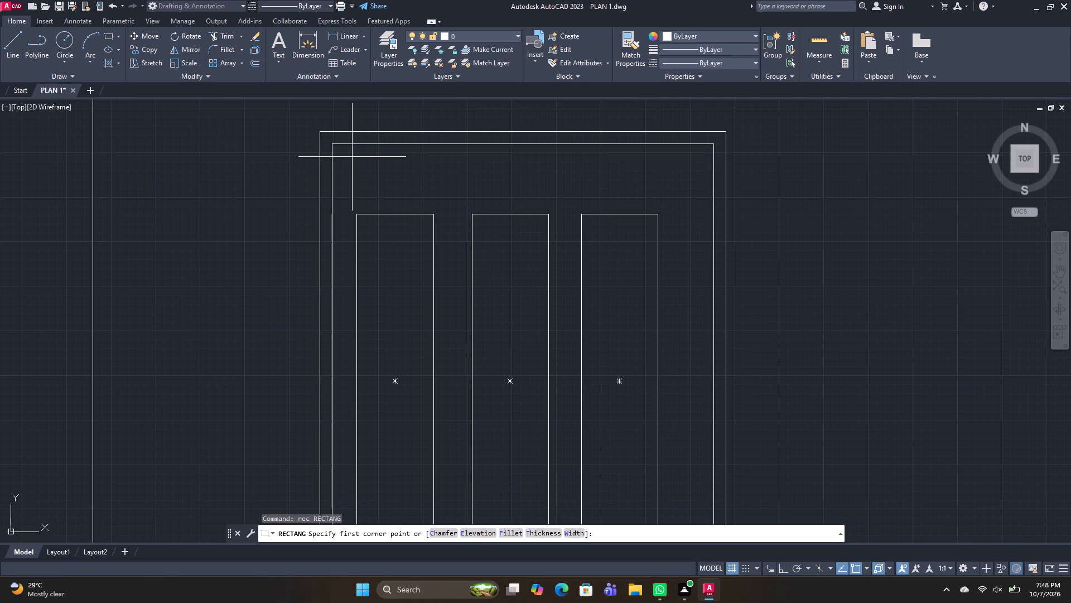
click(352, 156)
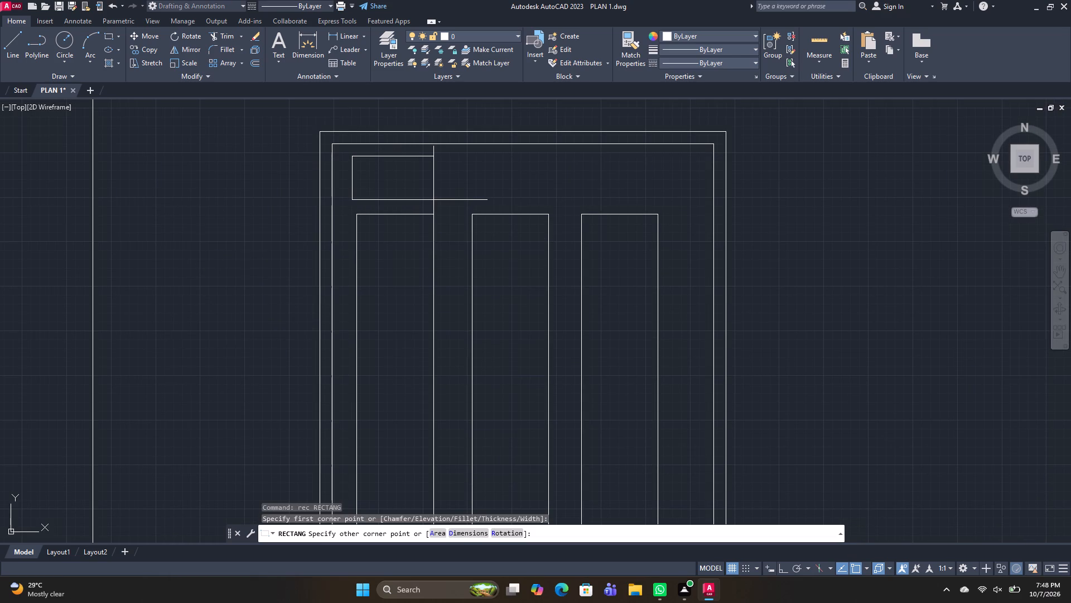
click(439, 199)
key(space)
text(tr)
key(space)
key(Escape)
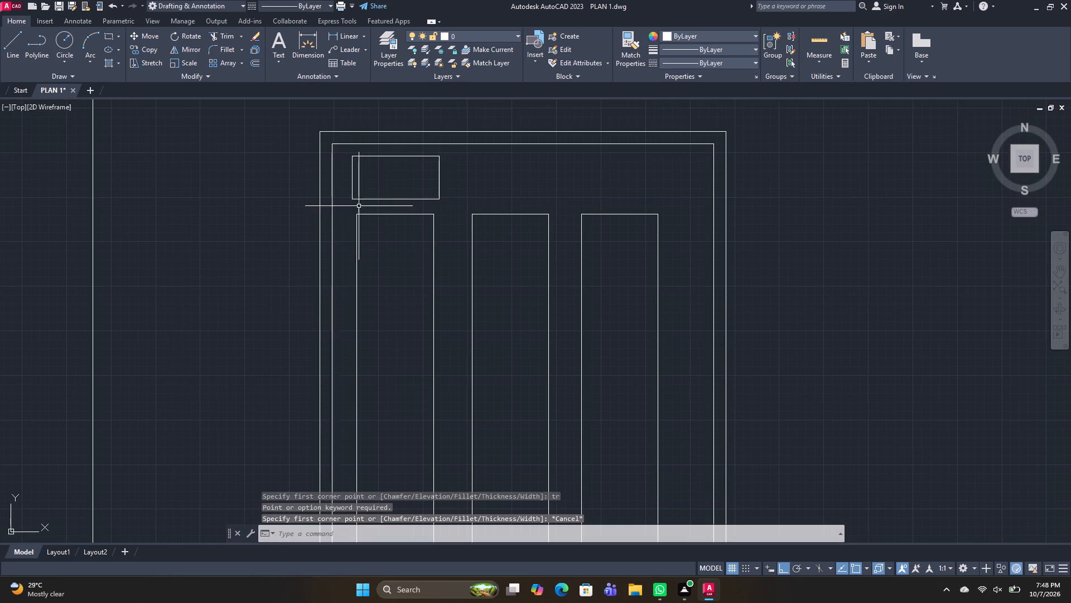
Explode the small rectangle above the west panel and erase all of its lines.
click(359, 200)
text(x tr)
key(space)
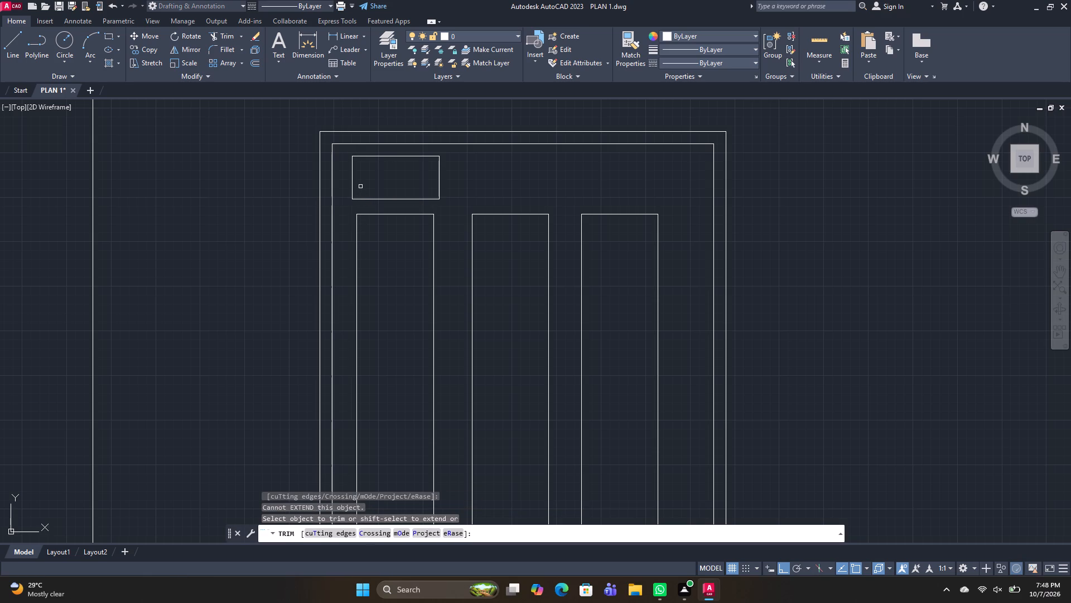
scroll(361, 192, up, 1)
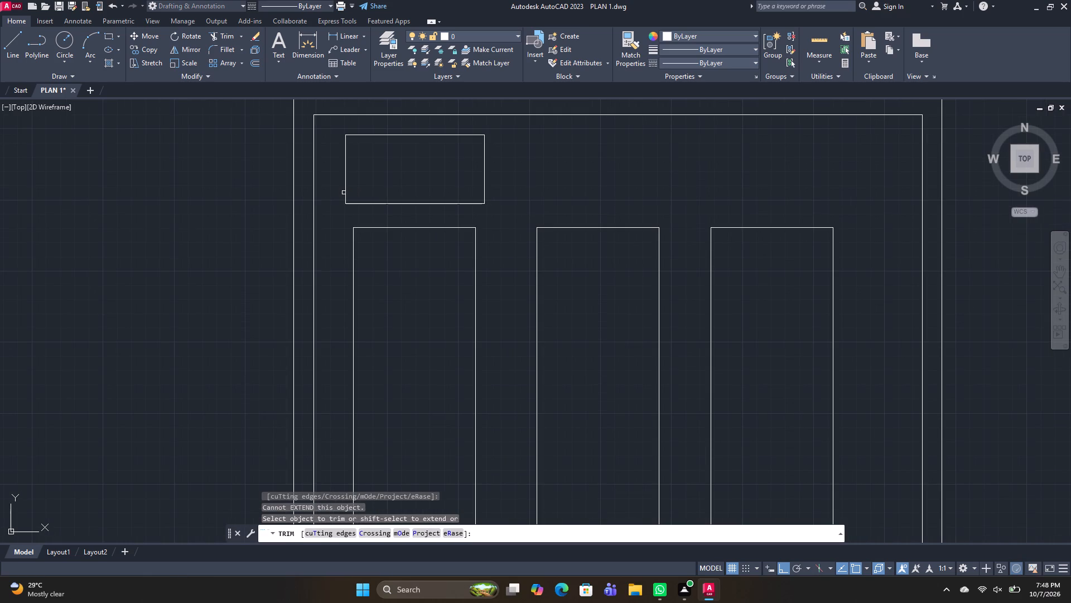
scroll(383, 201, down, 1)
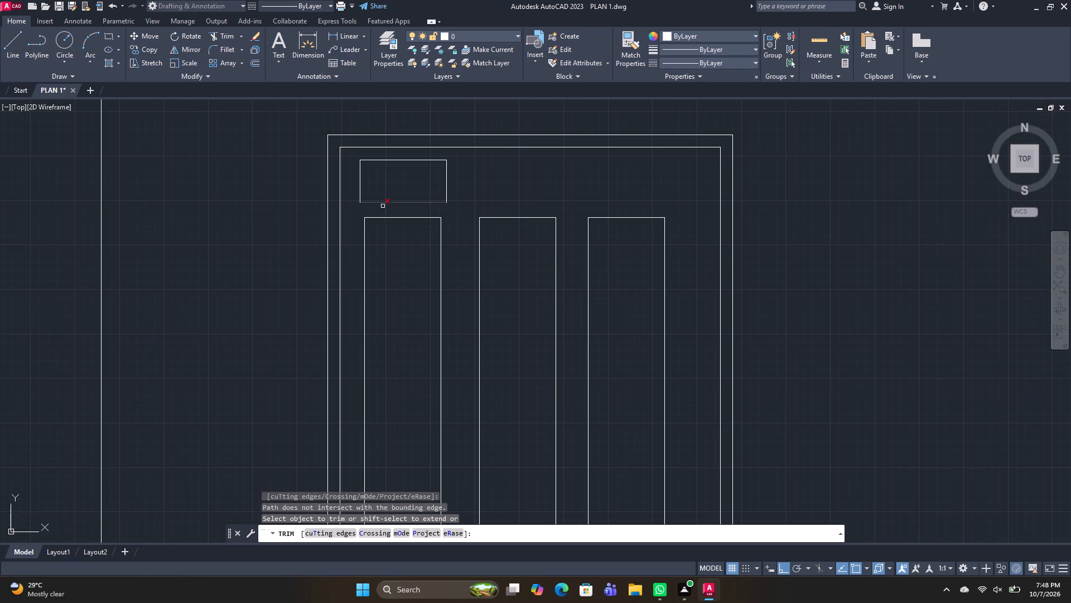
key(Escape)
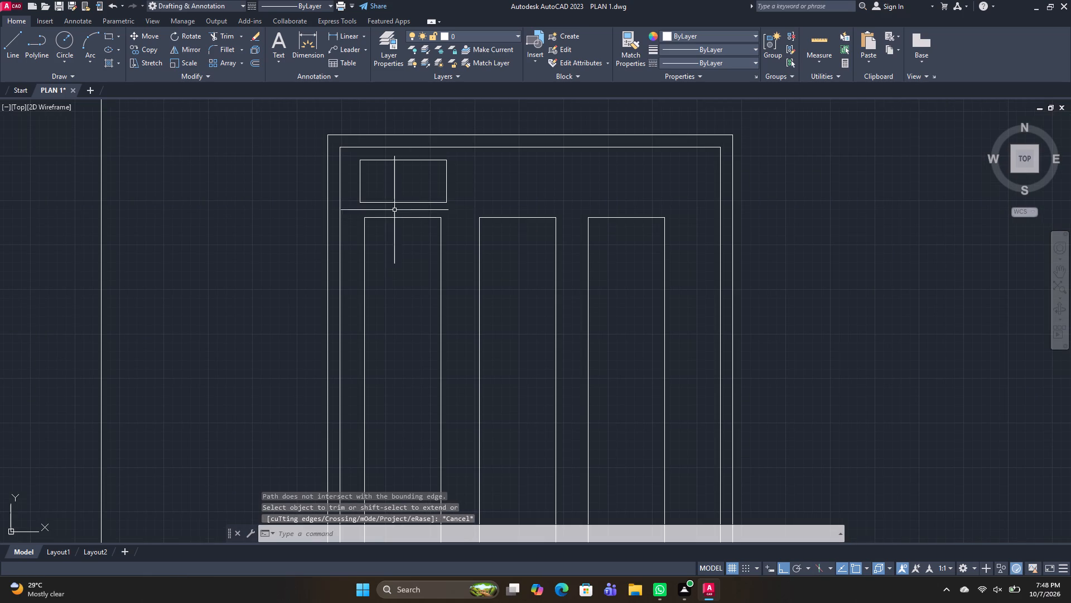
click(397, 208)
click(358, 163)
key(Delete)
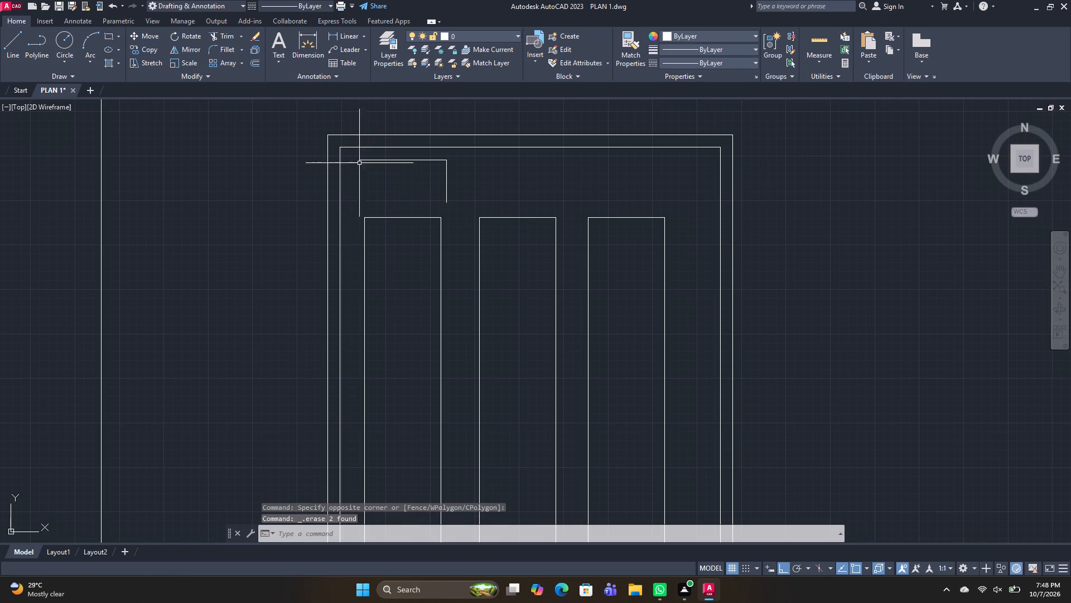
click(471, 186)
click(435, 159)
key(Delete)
Explode the west tall panel and extend its two vertical sides up to the inner frame's top line.
click(407, 221)
click(372, 204)
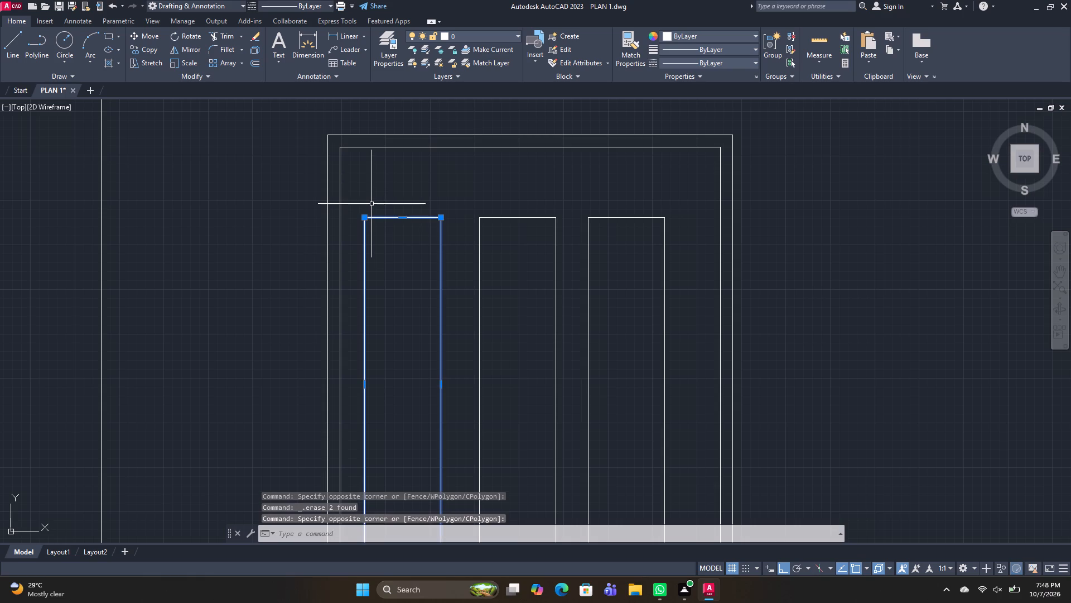
key(x)
key(space)
text(tr)
key(space)
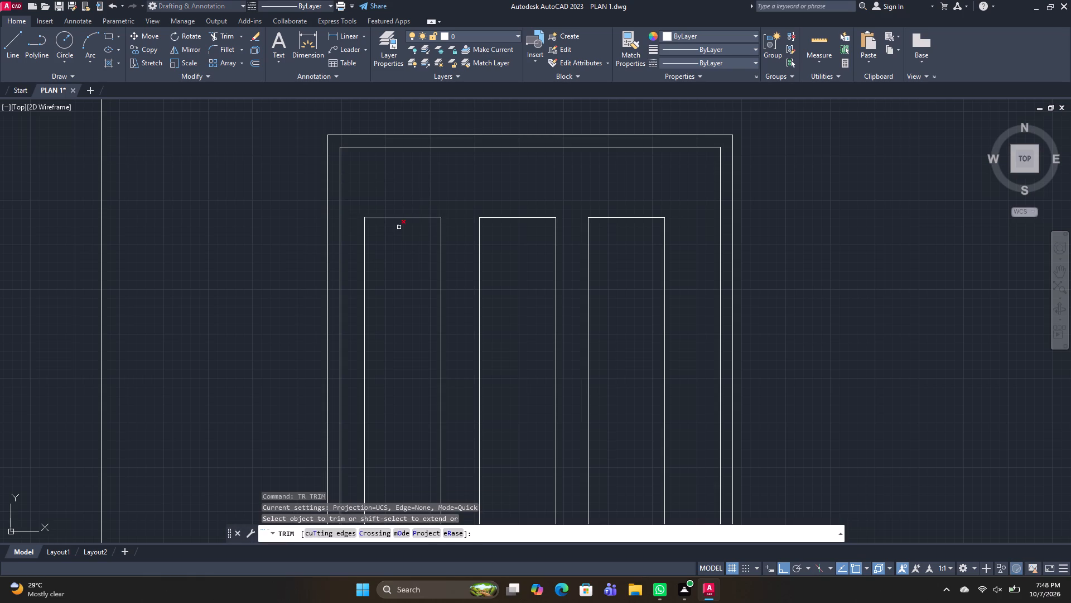
shift+click(365, 236)
shift+click(442, 233)
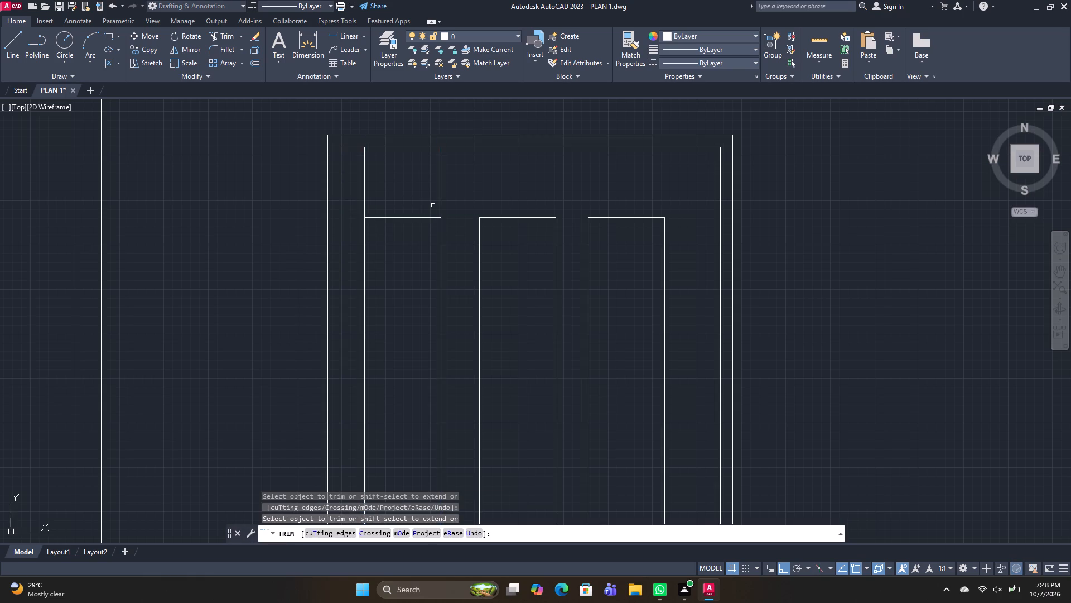
key(space)
Draw a horizontal line between the two extended sides, slightly above the west panel's top edge.
key(l)
key(space)
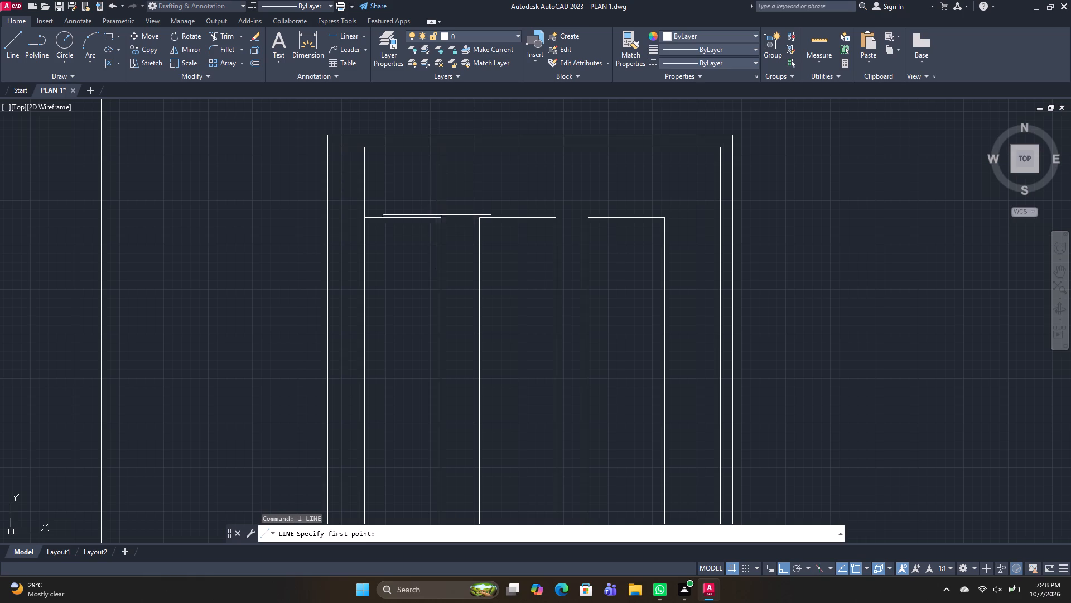
click(439, 208)
click(363, 206)
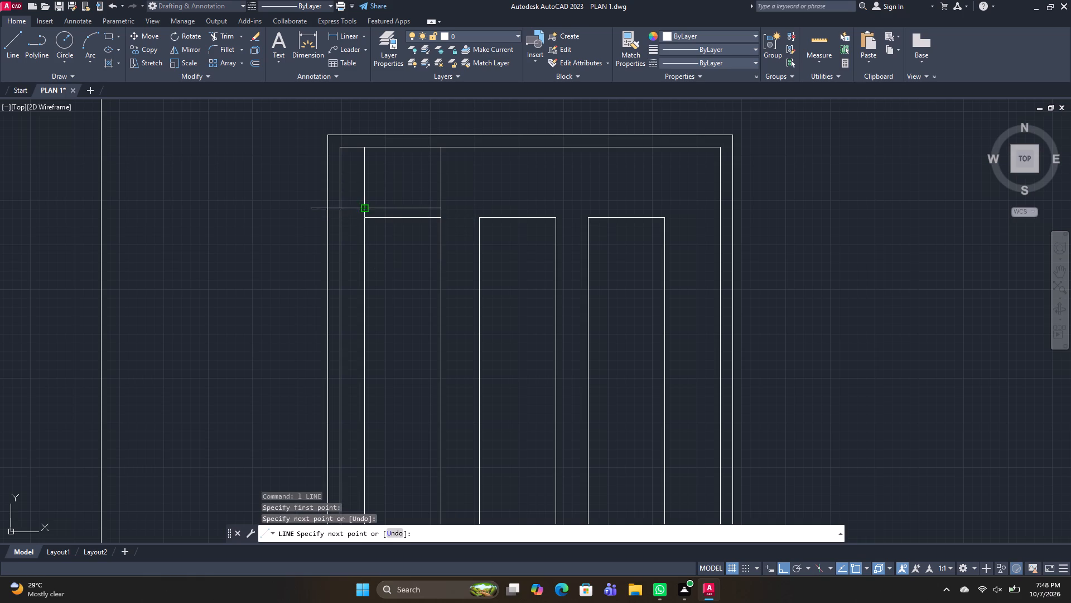
key(space)
Offset the new horizontal line upward through a point just below the inner frame's top line.
key(o)
key(space)
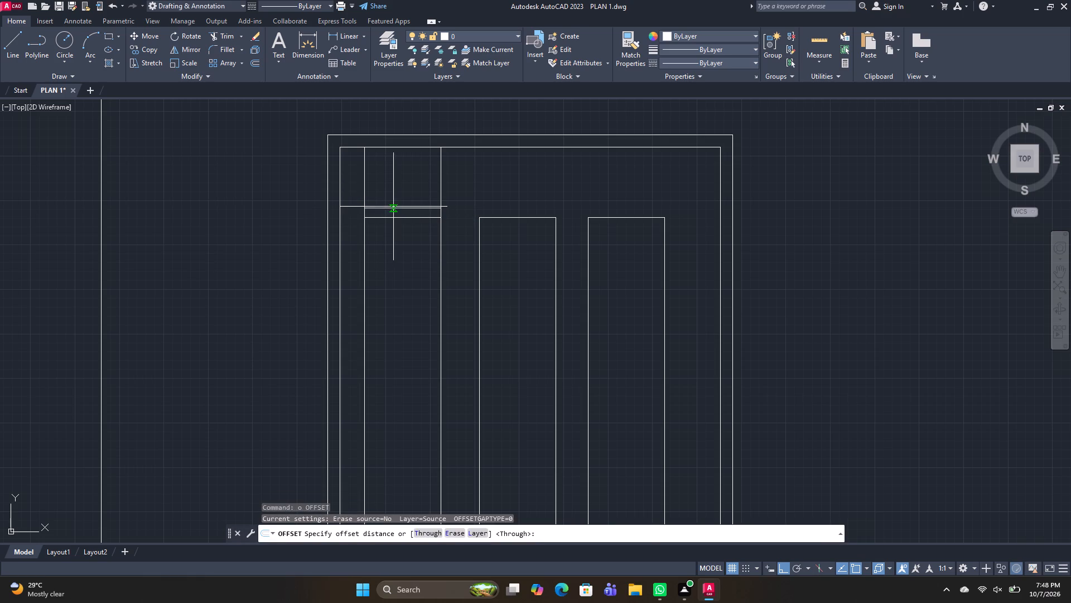
text(t)
key(space)
click(387, 209)
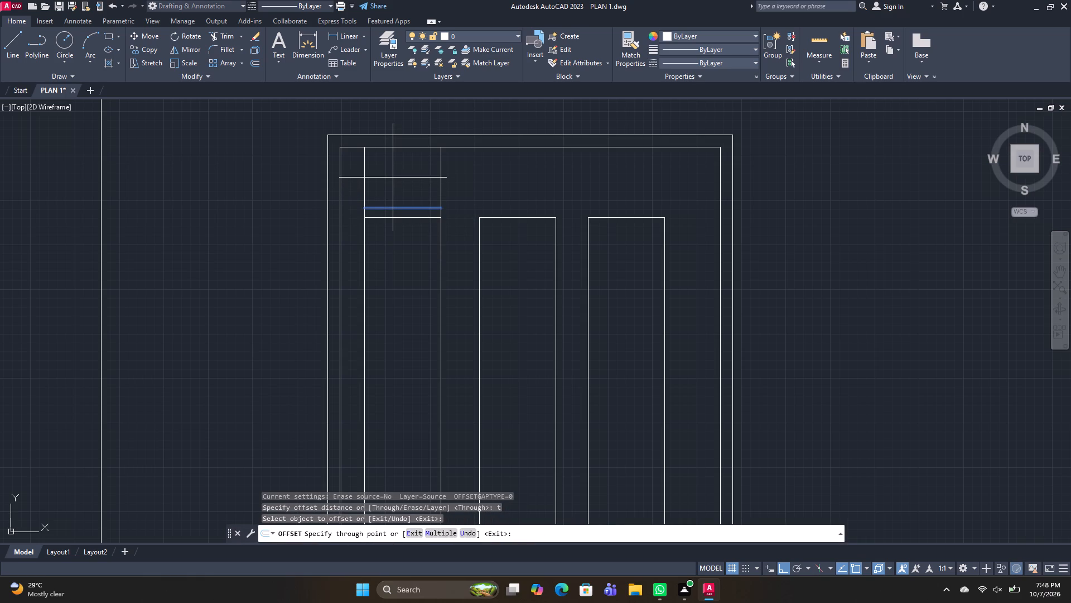
click(393, 165)
key(space)
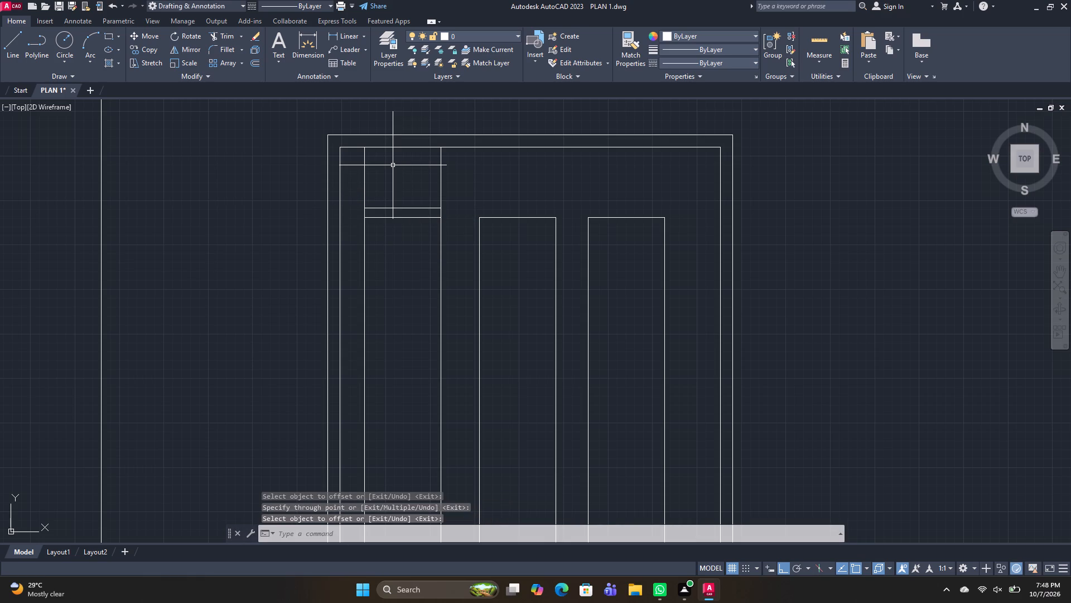
Trim the extended sides in the gaps below and above the two horizontal lines, leaving a separate small rectangle above the west panel.
text(tr)
key(space)
scroll(360, 207, up, 2)
drag(360, 214, 490, 225)
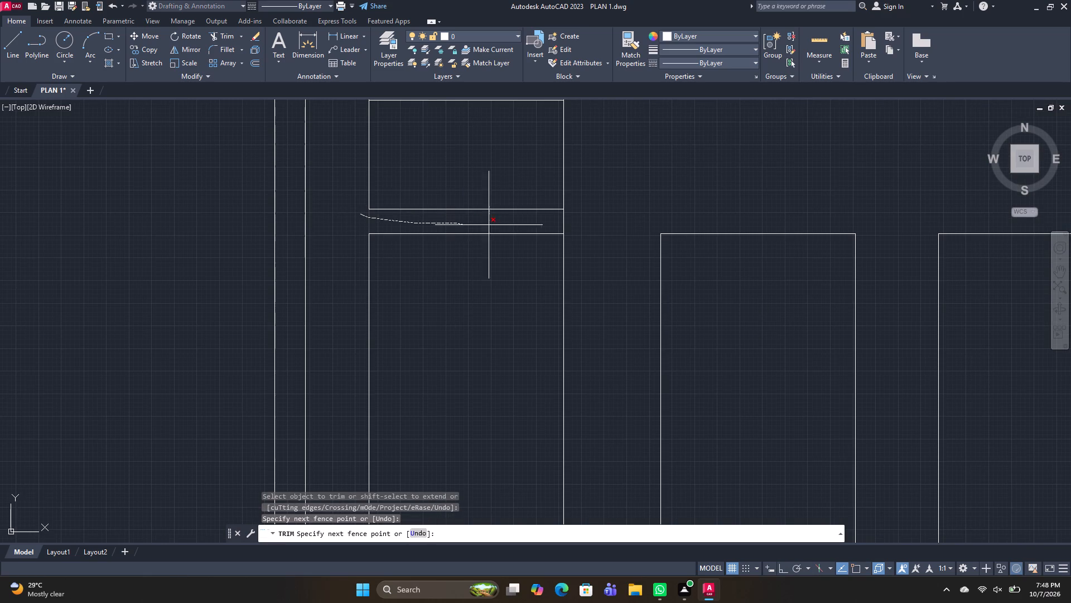
drag(490, 225, 580, 222)
scroll(580, 212, down, 3)
scroll(571, 176, up, 3)
drag(576, 183, 601, 185)
drag(440, 184, 362, 190)
click(361, 190)
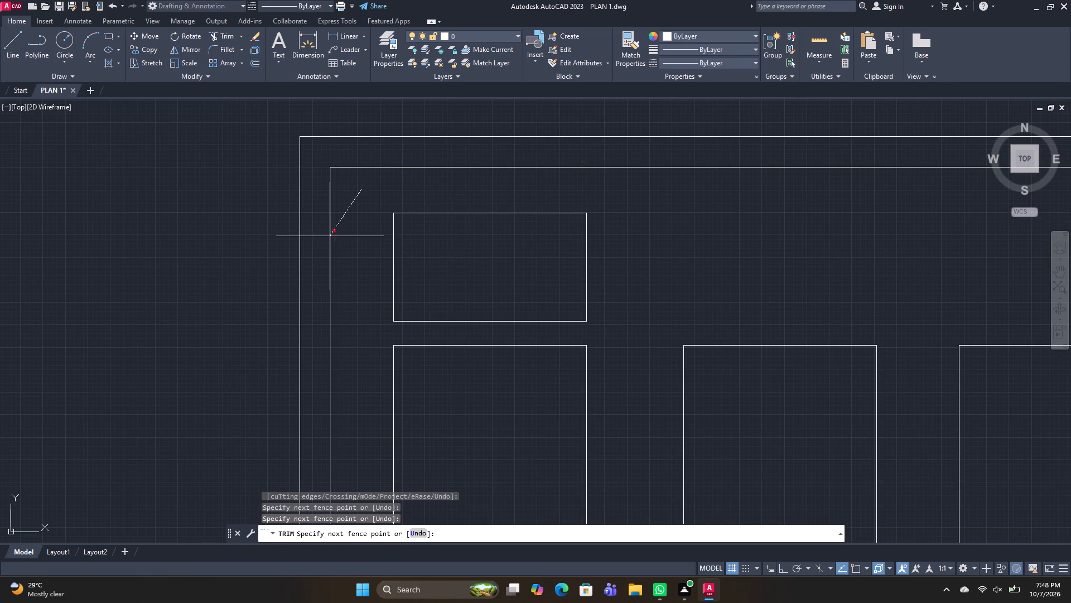
key(space)
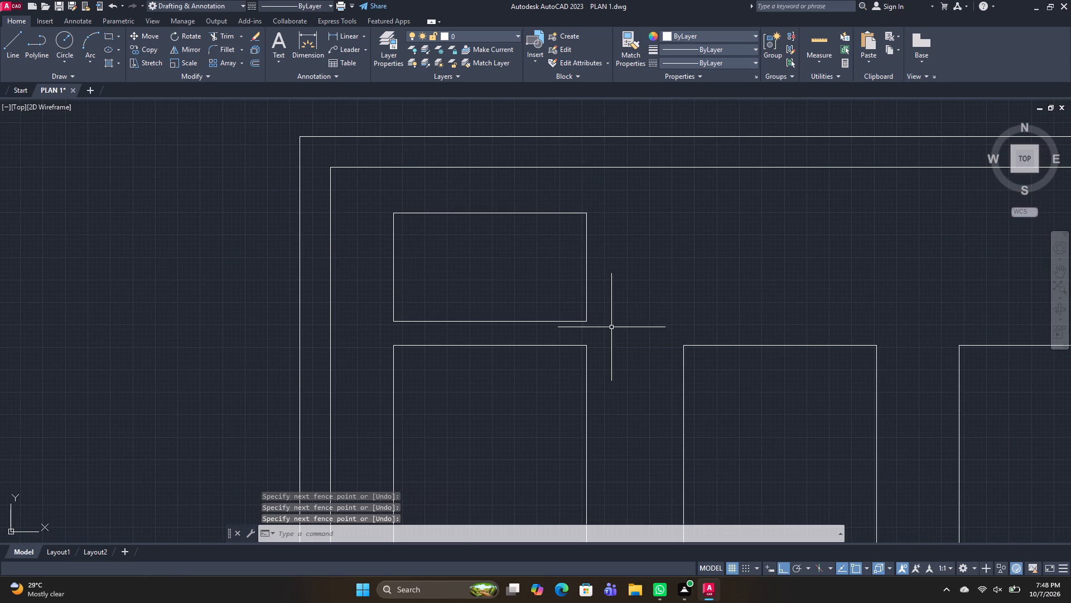
Copy the small upper rectangle above the middle and east panels, using the panels' top-edge midpoints as reference points.
drag(608, 330, 602, 326)
click(382, 193)
key(c)
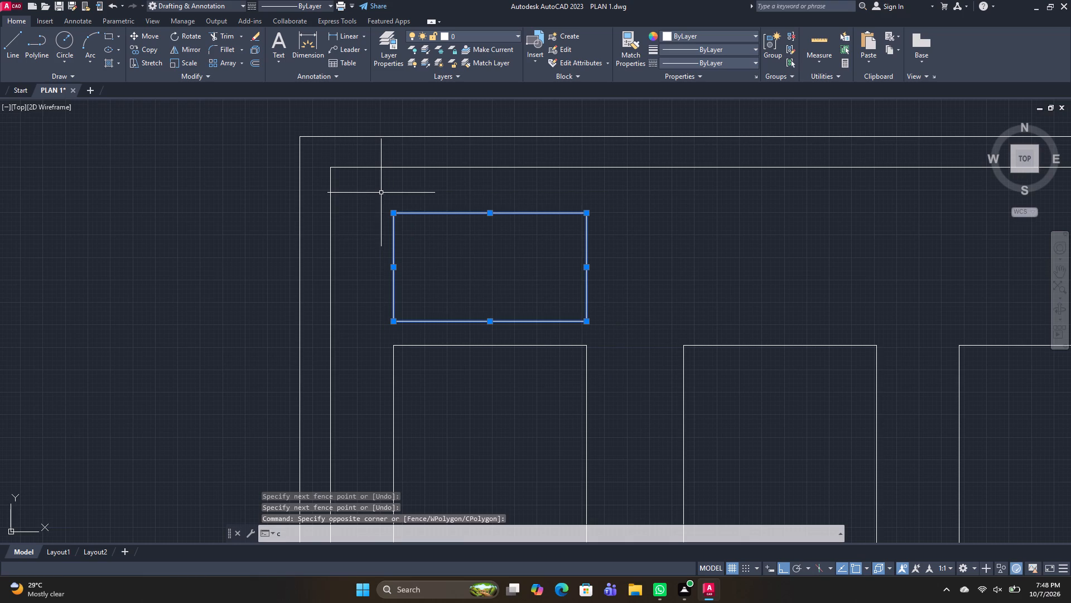
text(o)
key(space)
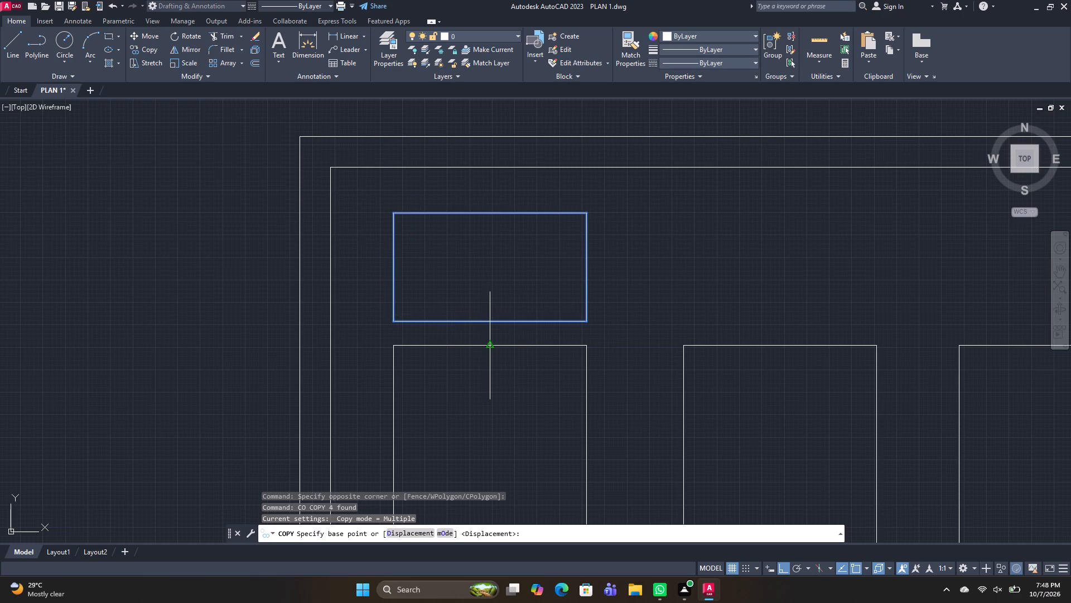
click(489, 344)
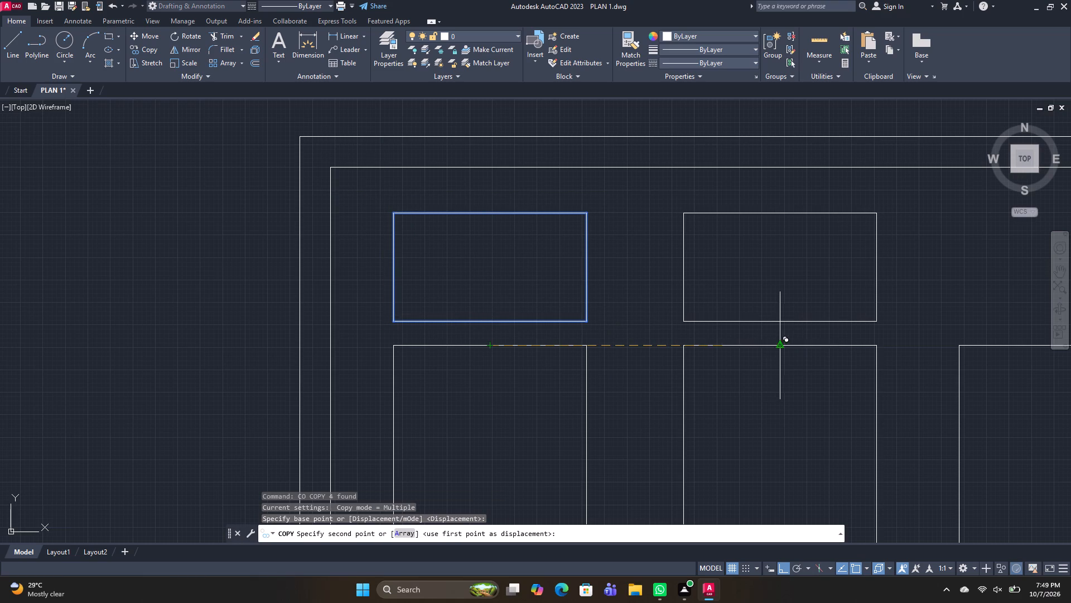
click(781, 343)
middle_drag(940, 344, 572, 337)
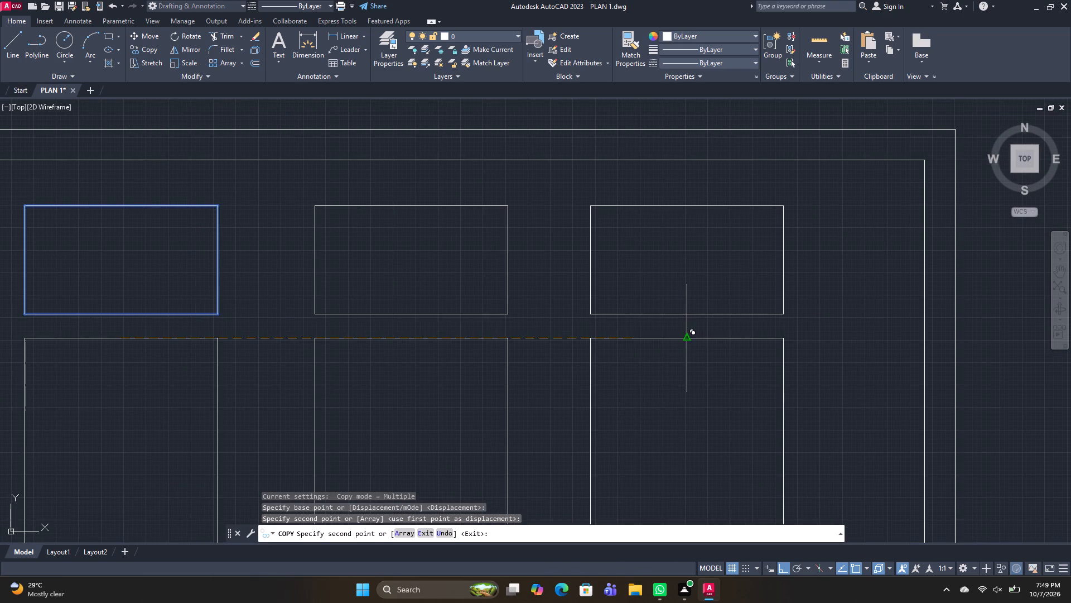
click(689, 336)
key(space)
Offset the top edge of the east small rectangle inward through a point slightly below it.
key(o)
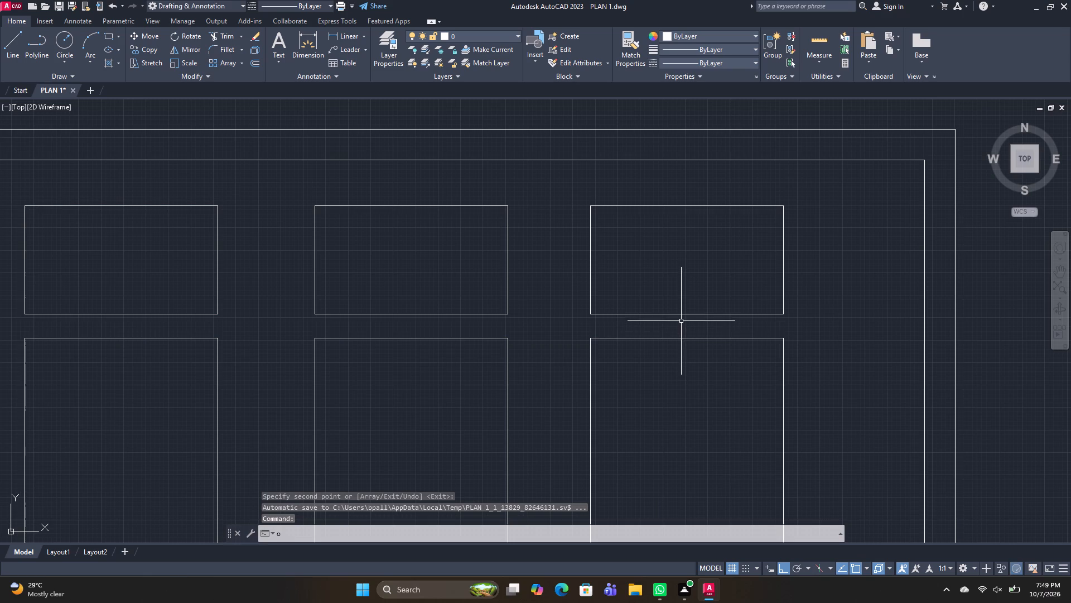
key(space)
key(t)
key(space)
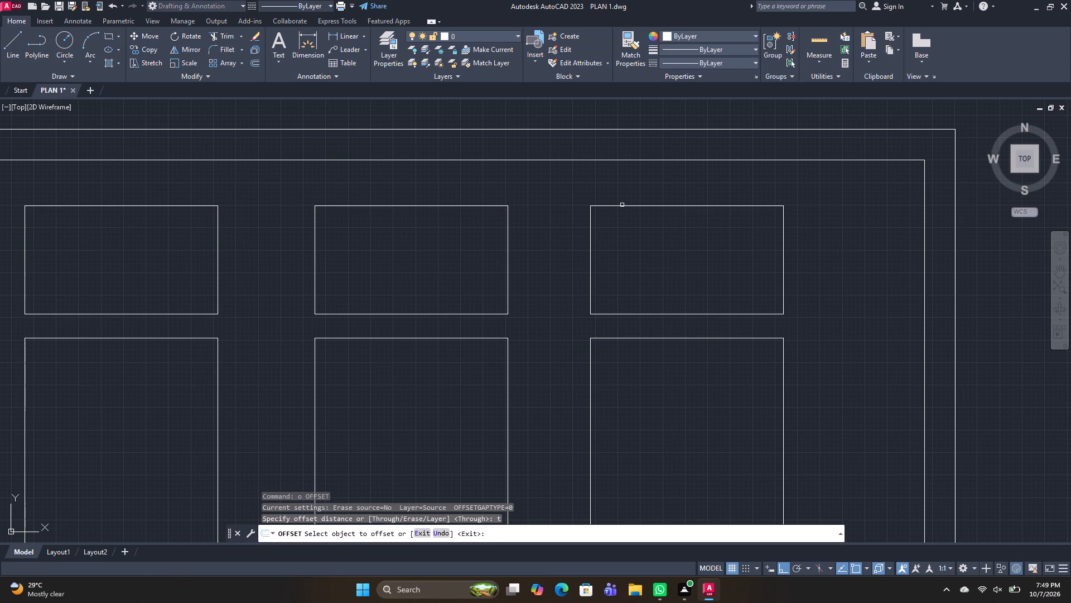
click(622, 206)
scroll(620, 212, up, 2)
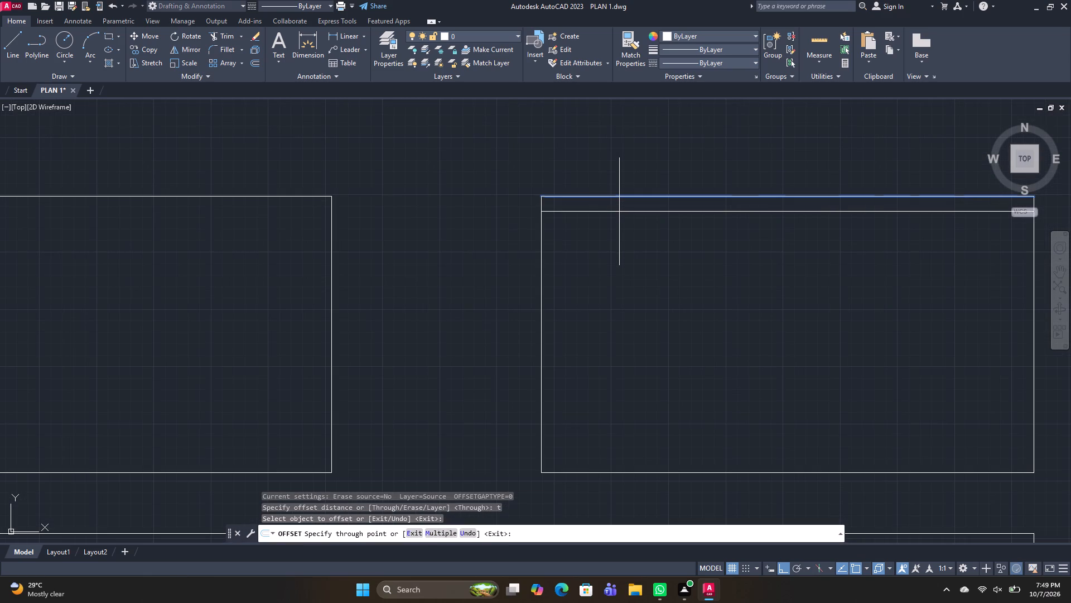
click(619, 212)
key(space)
Offset the east small rectangle's two sides and bottom edge inward, picking the gap between its two top lines as the distance.
key(space)
click(538, 211)
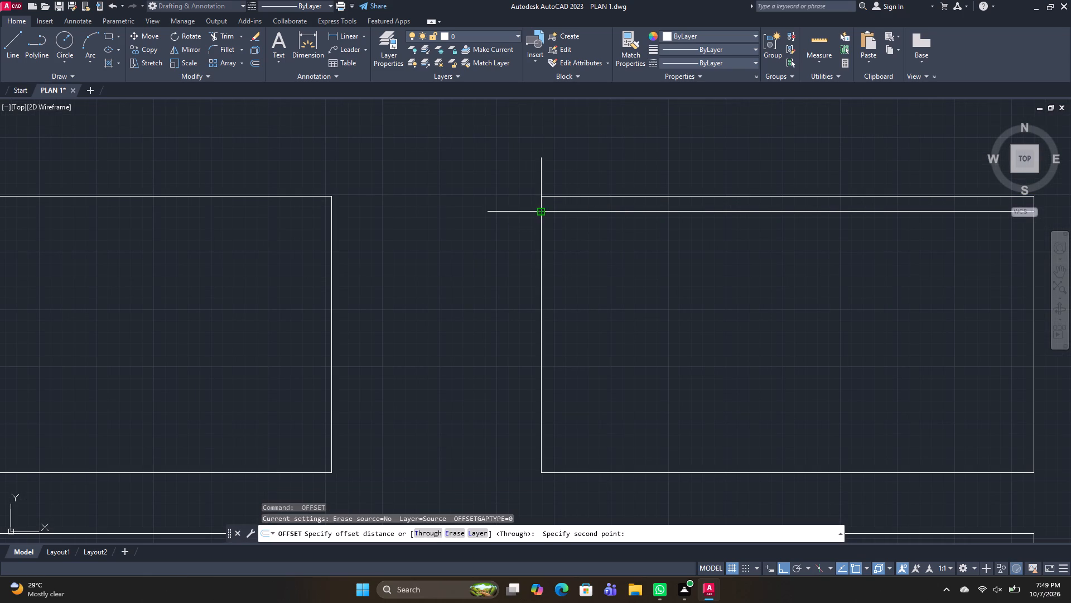
click(538, 200)
click(541, 279)
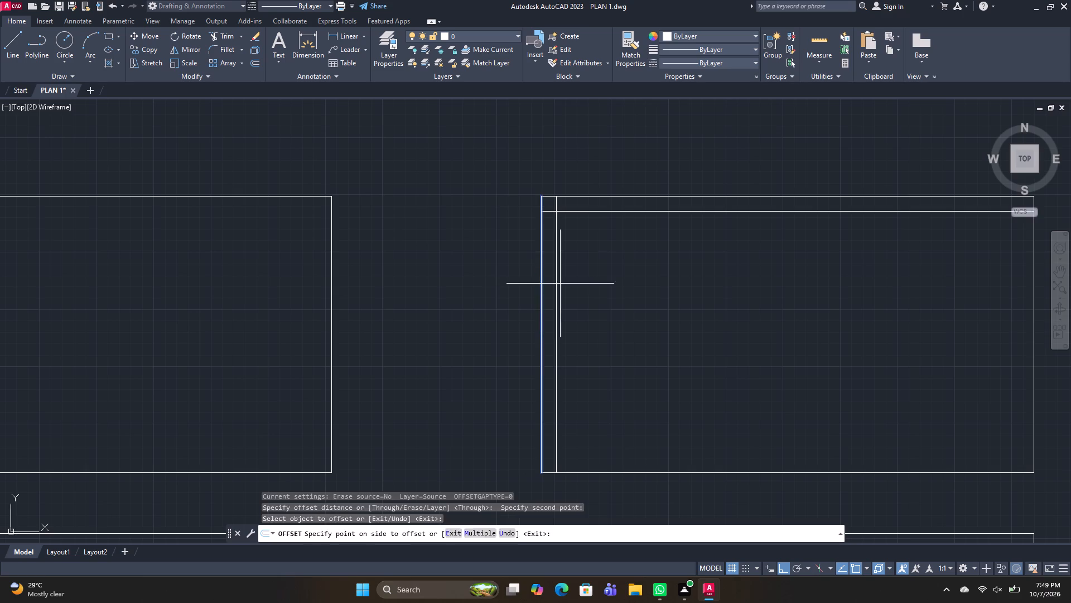
click(606, 289)
click(597, 472)
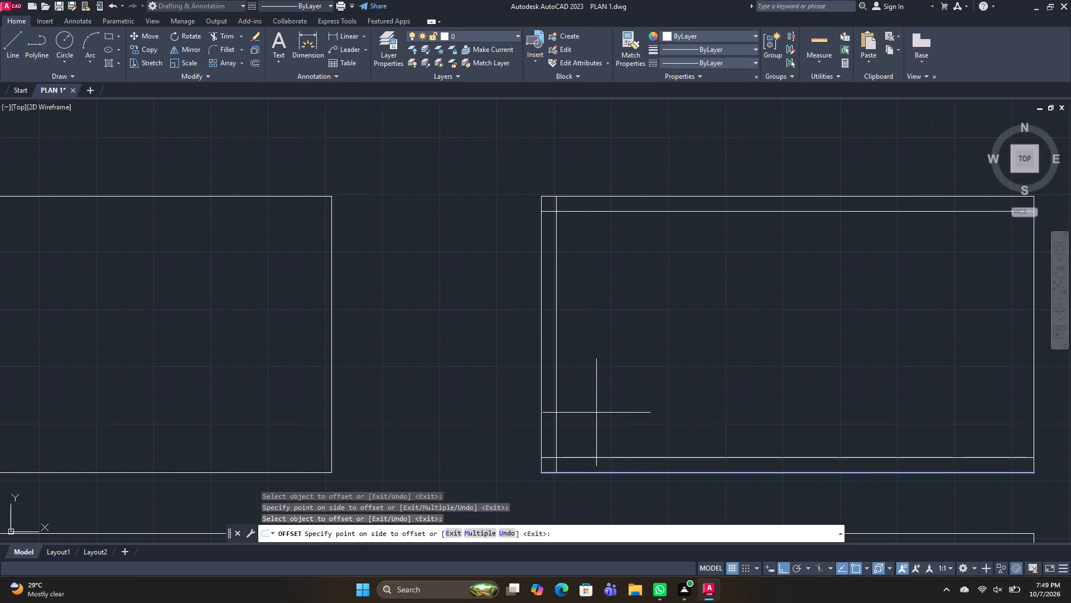
click(596, 413)
middle_drag(756, 381, 660, 387)
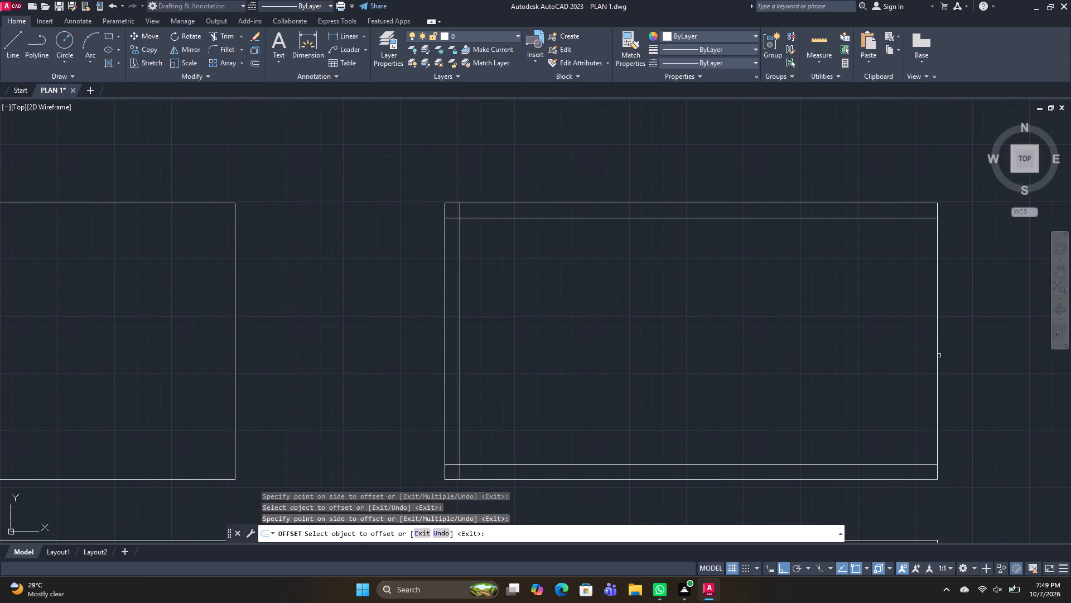
click(939, 356)
click(864, 370)
Offset all four edges of the middle small rectangle inward by the same distance.
click(234, 299)
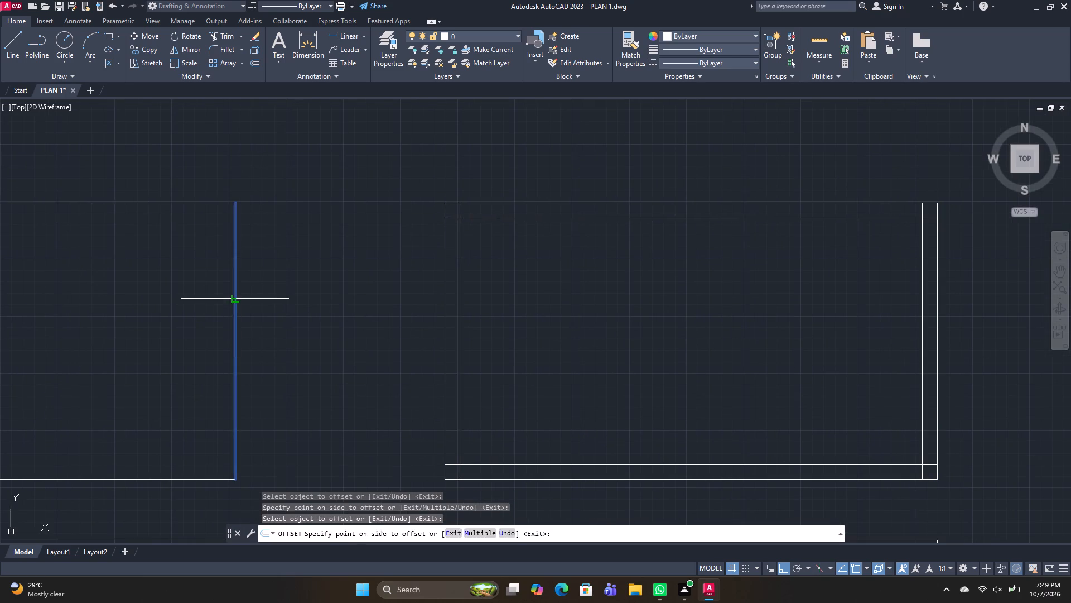
click(184, 296)
click(177, 203)
click(175, 260)
middle_drag(185, 295, 210, 291)
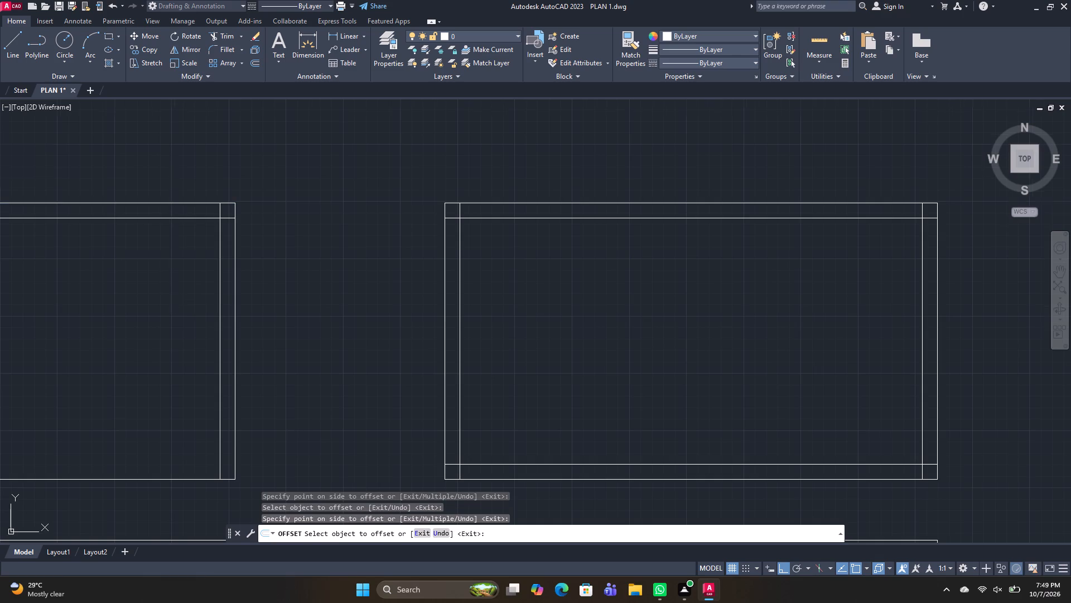
middle_drag(210, 291, 371, 262)
click(201, 447)
click(221, 339)
middle_drag(263, 346, 295, 343)
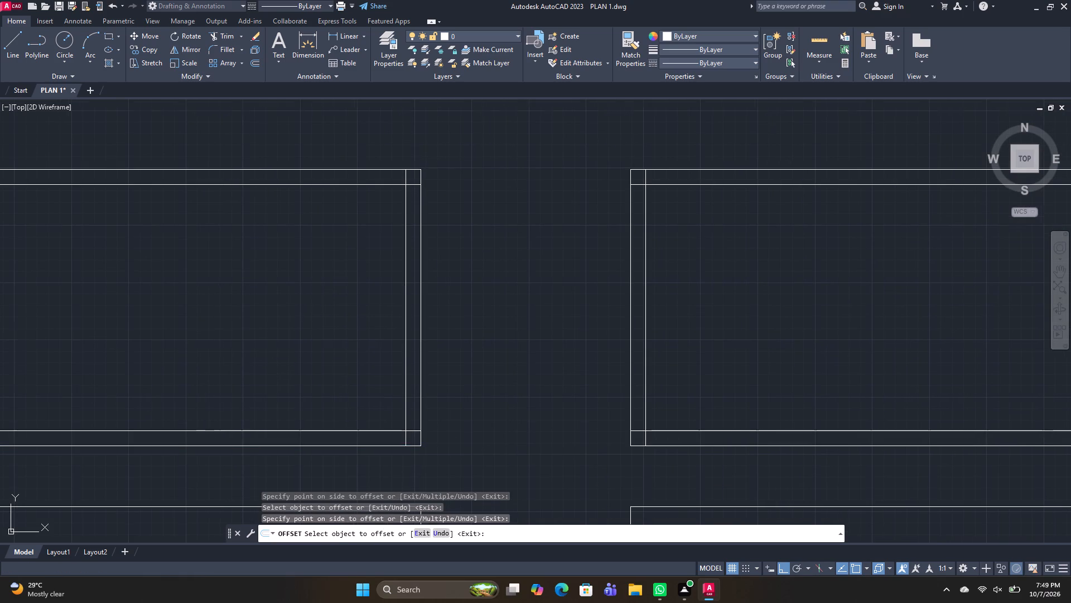
middle_drag(295, 343, 454, 329)
click(119, 312)
click(182, 319)
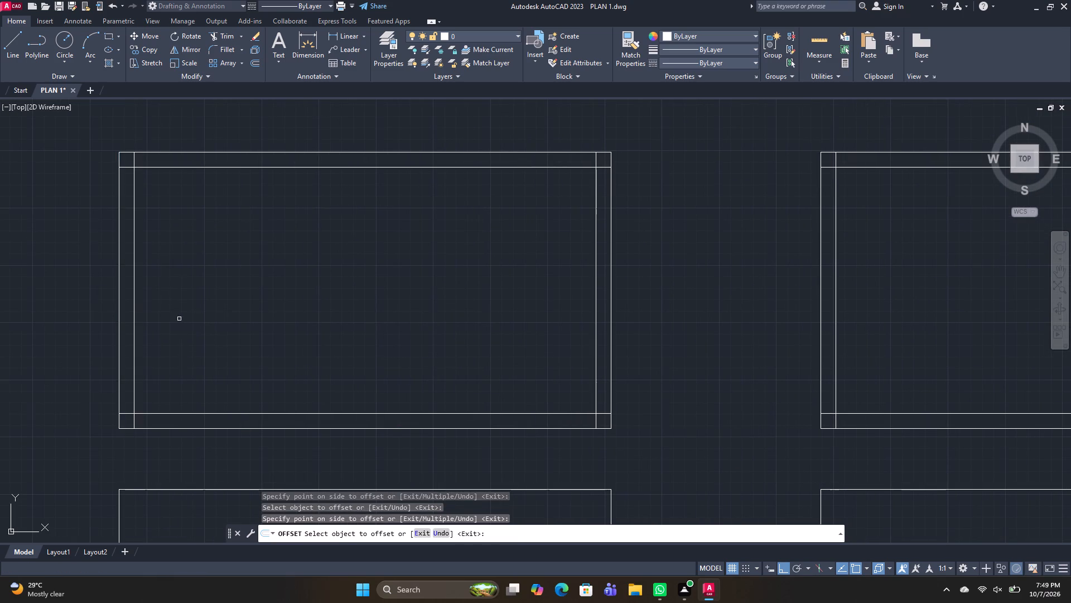
Offset all four edges of the west small rectangle inward by the same distance.
scroll(158, 329, down, 3)
scroll(68, 333, up, 1)
middle_drag(68, 333, 260, 307)
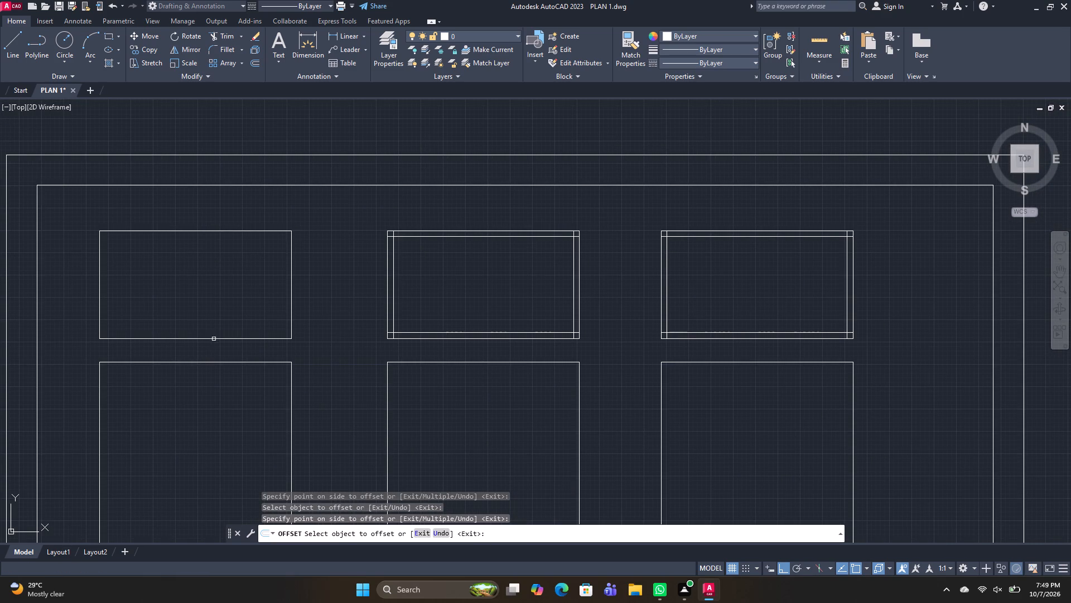
click(214, 338)
click(216, 290)
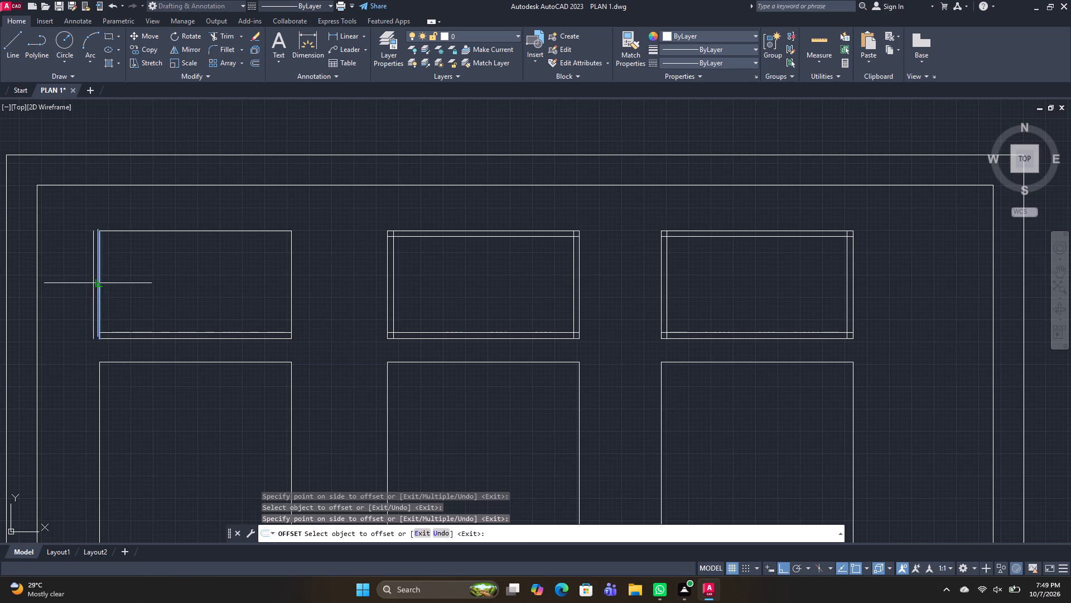
click(98, 283)
click(136, 288)
click(161, 232)
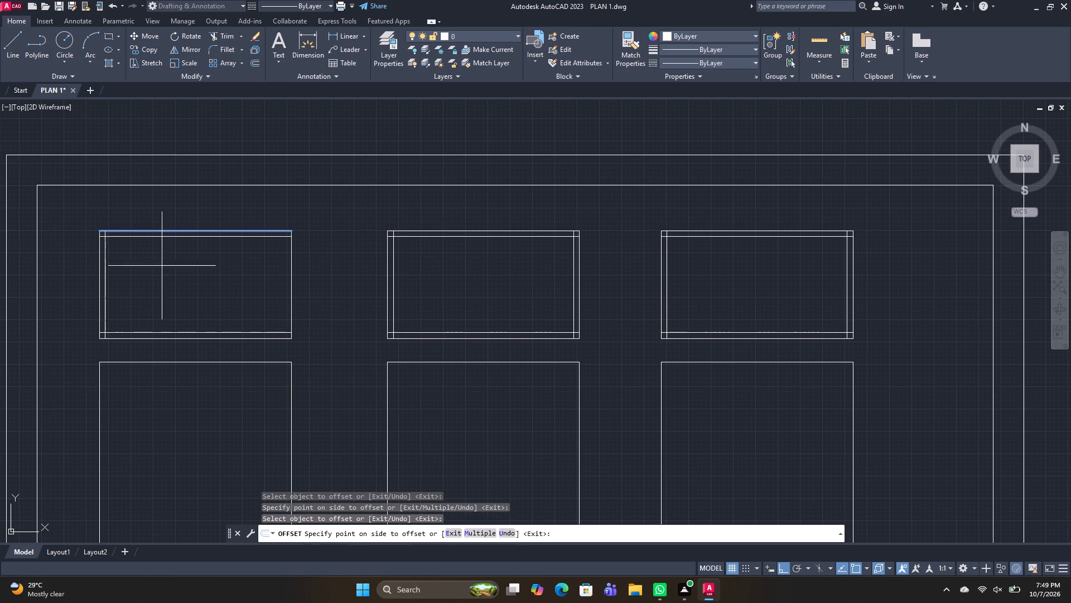
click(162, 268)
click(291, 291)
click(238, 298)
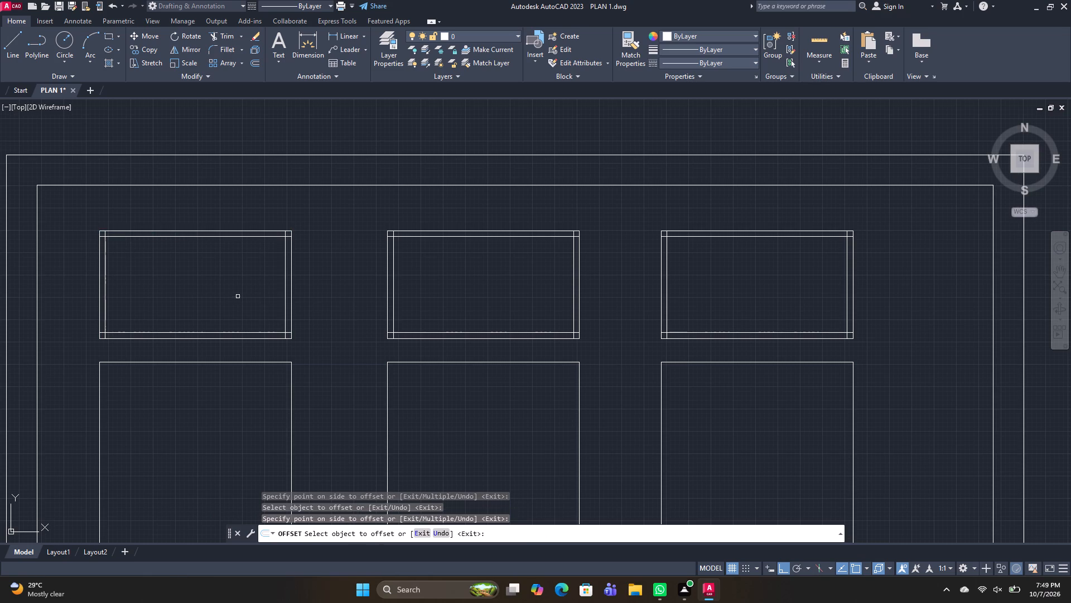
Offset the middle and east tall panel outlines and the west tall panel's top and side edges inward by the same distance.
click(400, 361)
click(407, 387)
click(243, 363)
click(244, 393)
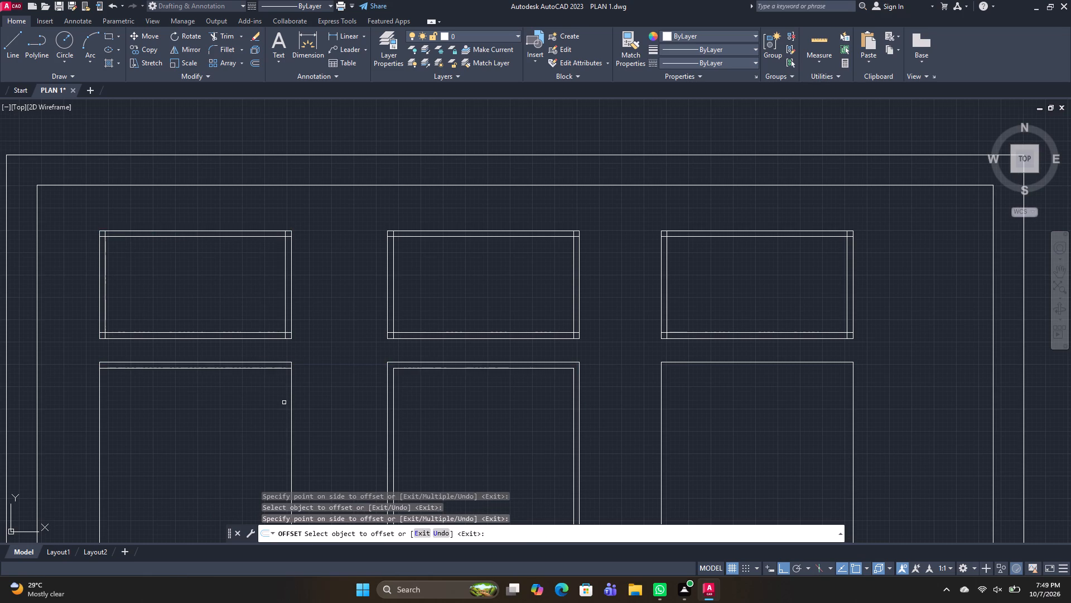
click(290, 402)
click(267, 400)
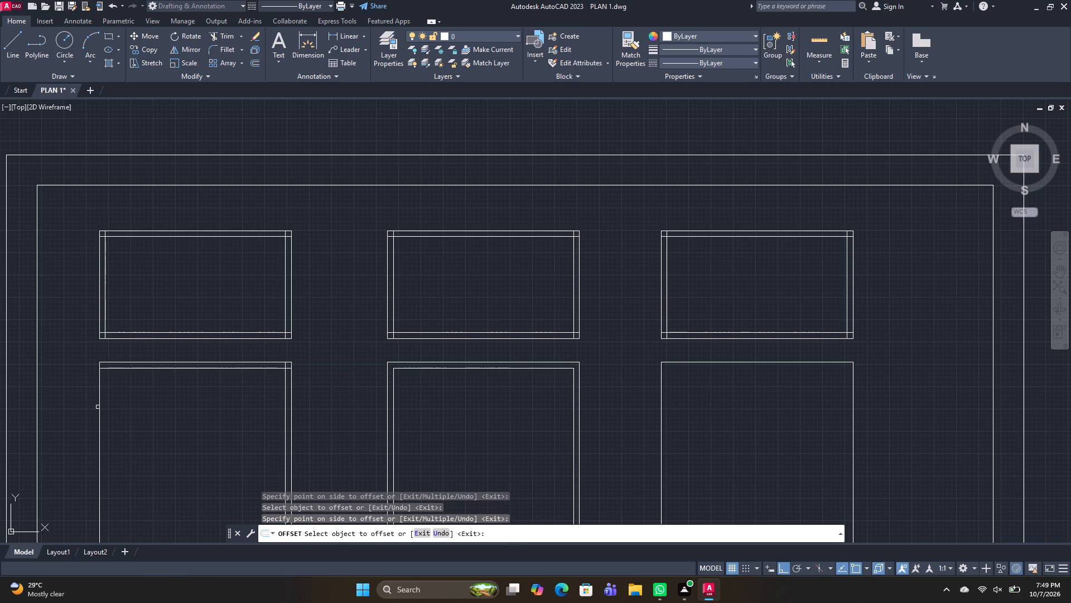
click(98, 407)
click(137, 408)
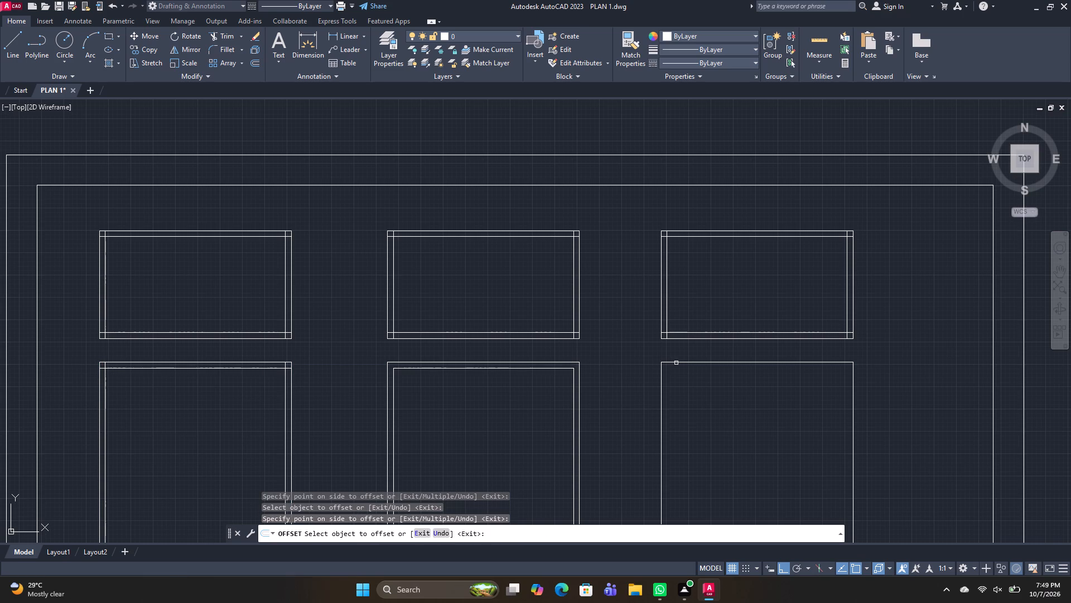
click(676, 363)
click(681, 395)
Offset the west tall panel's bottom edge inward by the same distance.
scroll(387, 427, down, 2)
middle_drag(389, 441, 390, 277)
middle_drag(314, 432, 318, 410)
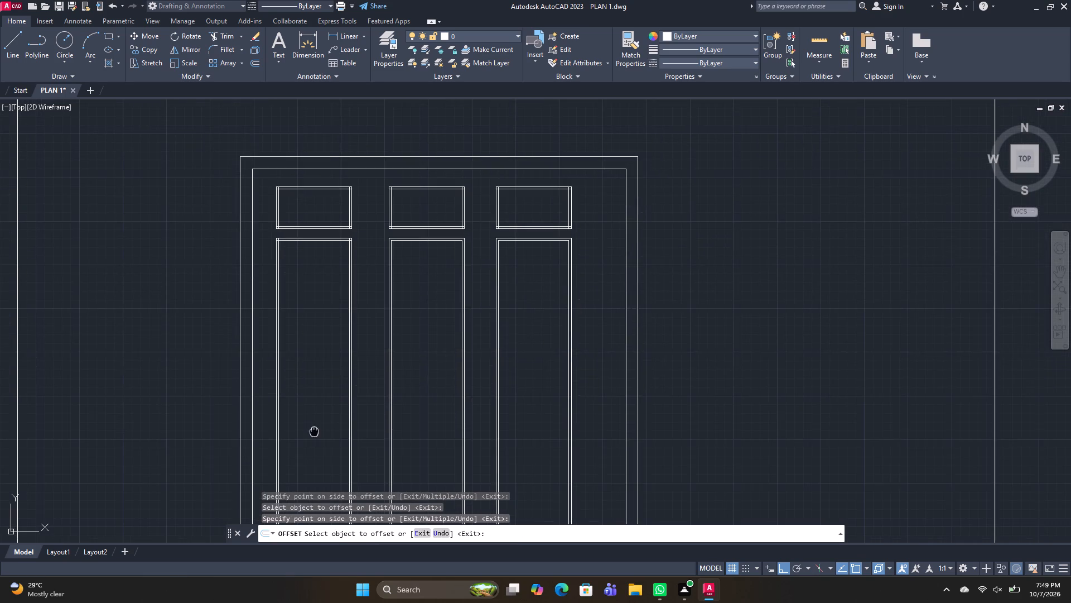
middle_drag(318, 410, 326, 315)
scroll(335, 489, up, 2)
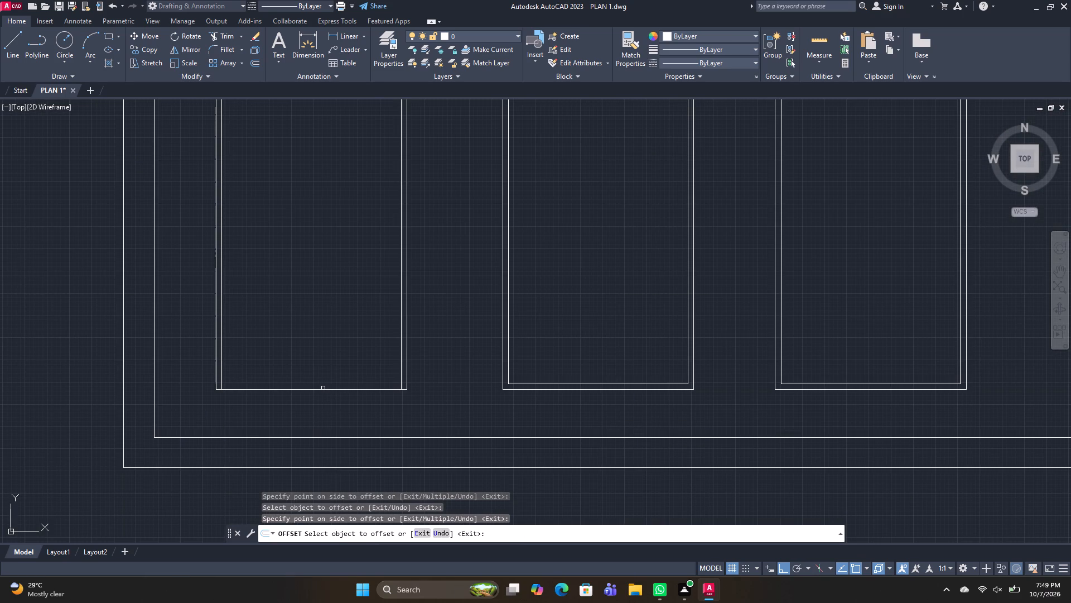
click(323, 388)
click(325, 391)
click(325, 360)
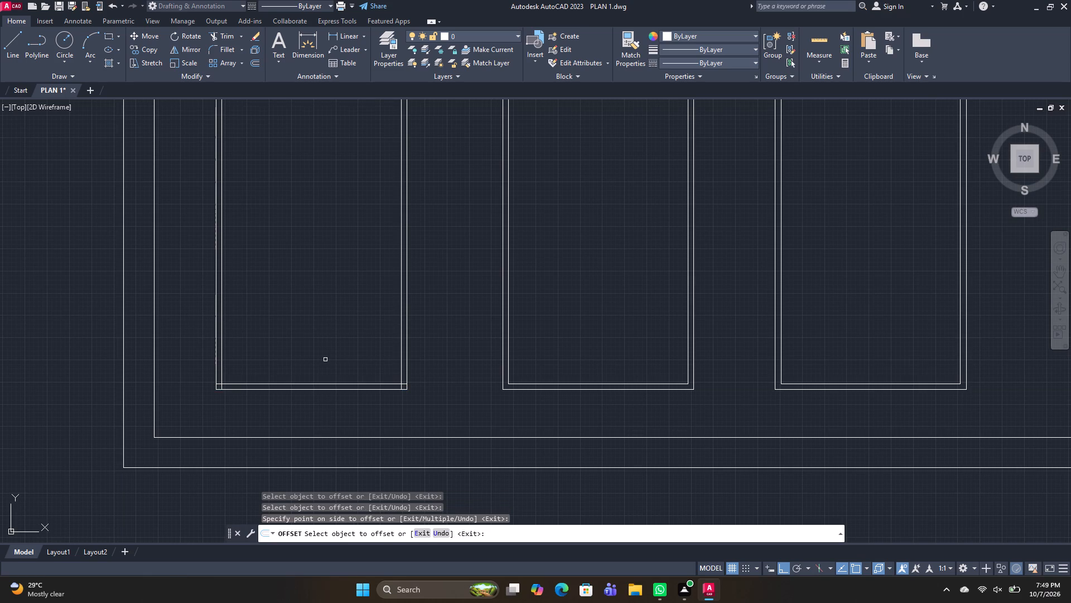
key(space)
Trim the overlapping inner line ends at both bottom corners of the west tall panel.
text(tr)
key(space)
scroll(231, 395, up, 2)
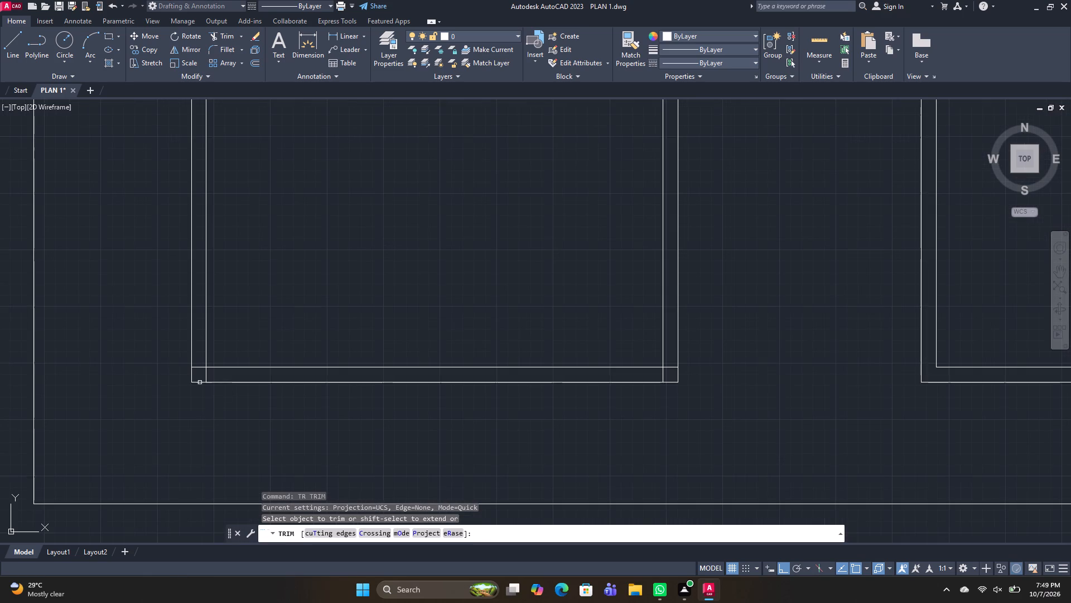
click(197, 367)
click(206, 376)
scroll(670, 379, up, 1)
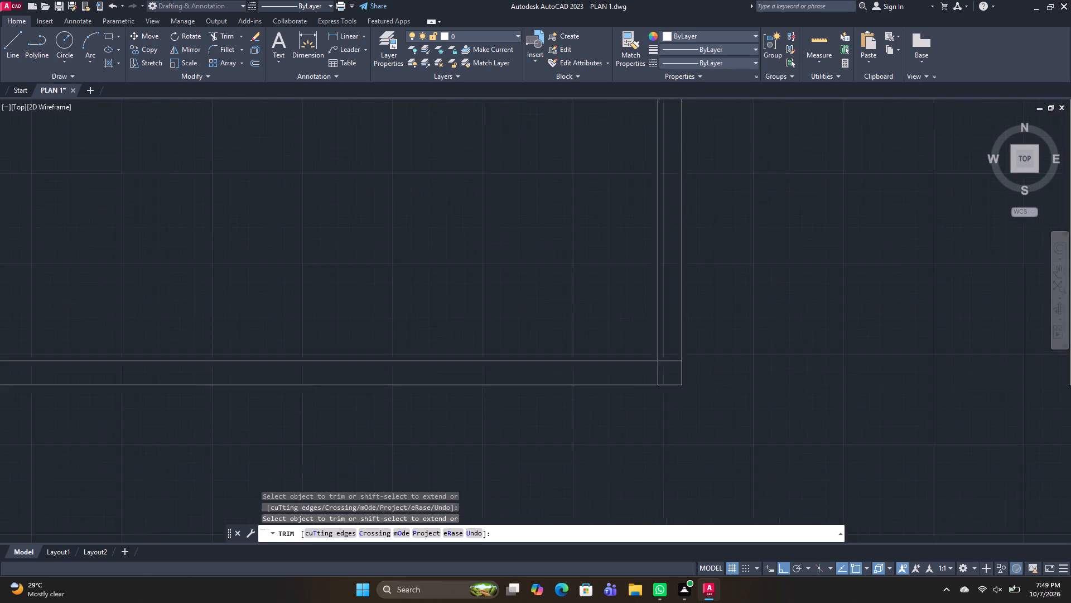
scroll(670, 377, up, 2)
drag(660, 326, 601, 395)
scroll(600, 390, down, 4)
scroll(584, 235, down, 3)
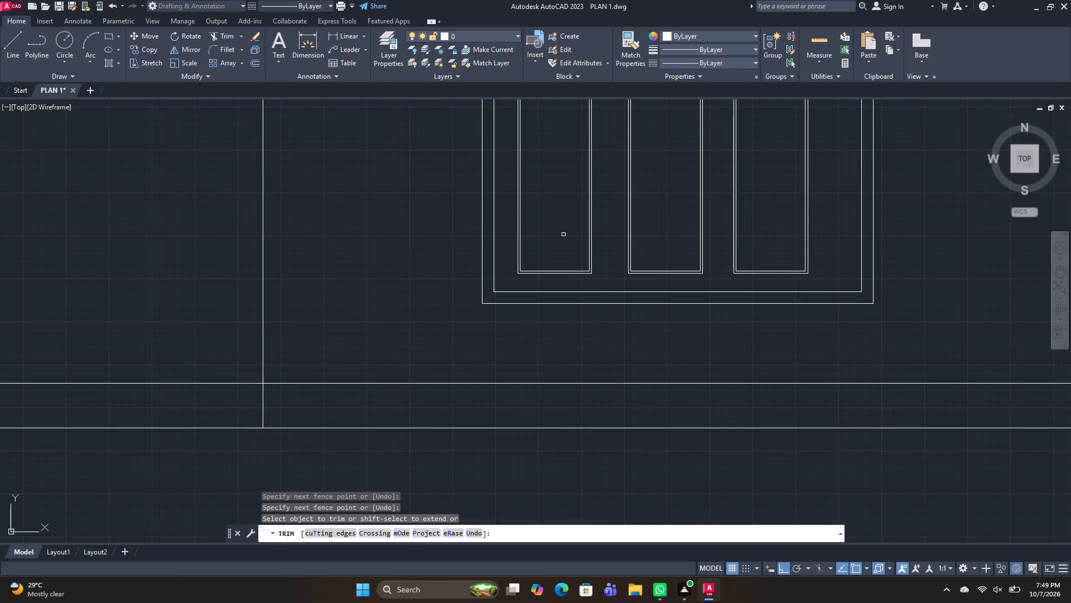
Trim the overlapping inner line ends at both top corners of the west tall panel.
middle_drag(509, 204, 518, 478)
scroll(558, 250, up, 2)
scroll(476, 197, up, 3)
drag(488, 190, 488, 192)
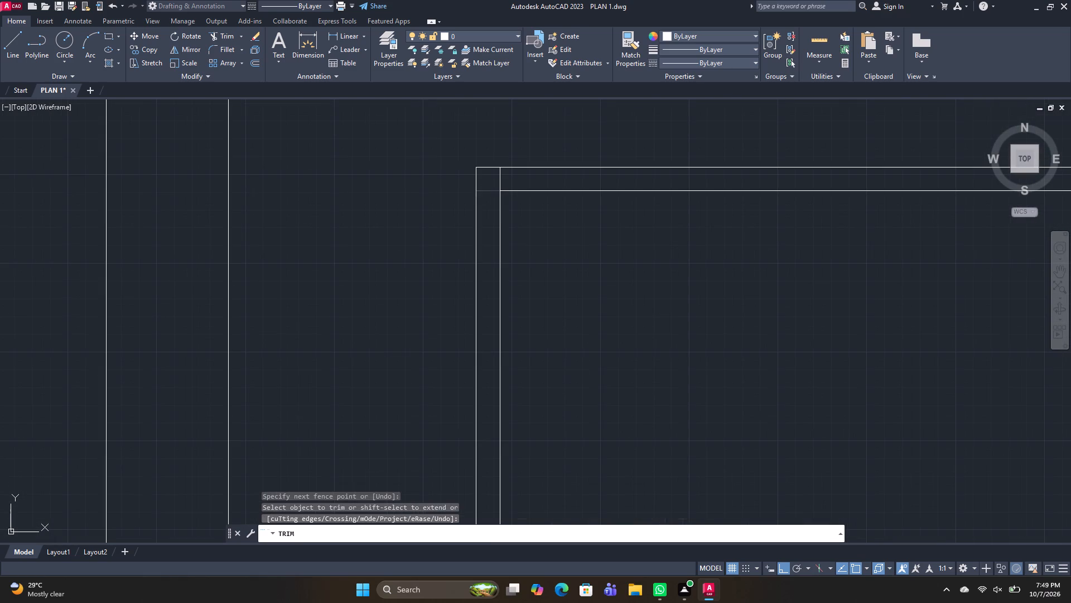
drag(488, 192, 490, 185)
click(498, 178)
click(535, 181)
scroll(536, 181, down, 4)
scroll(706, 204, up, 3)
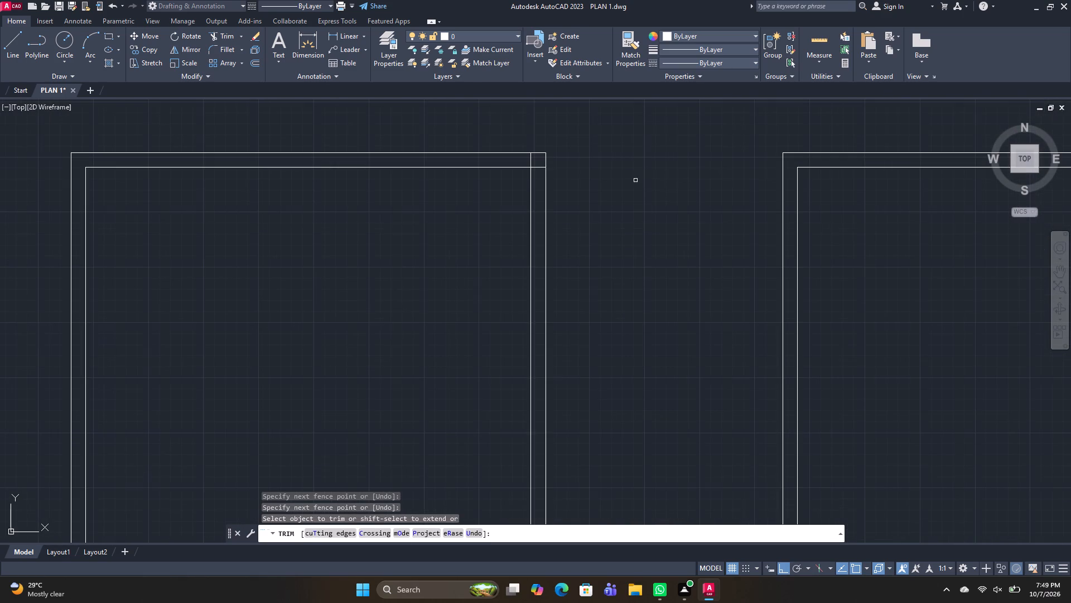
click(531, 162)
click(537, 169)
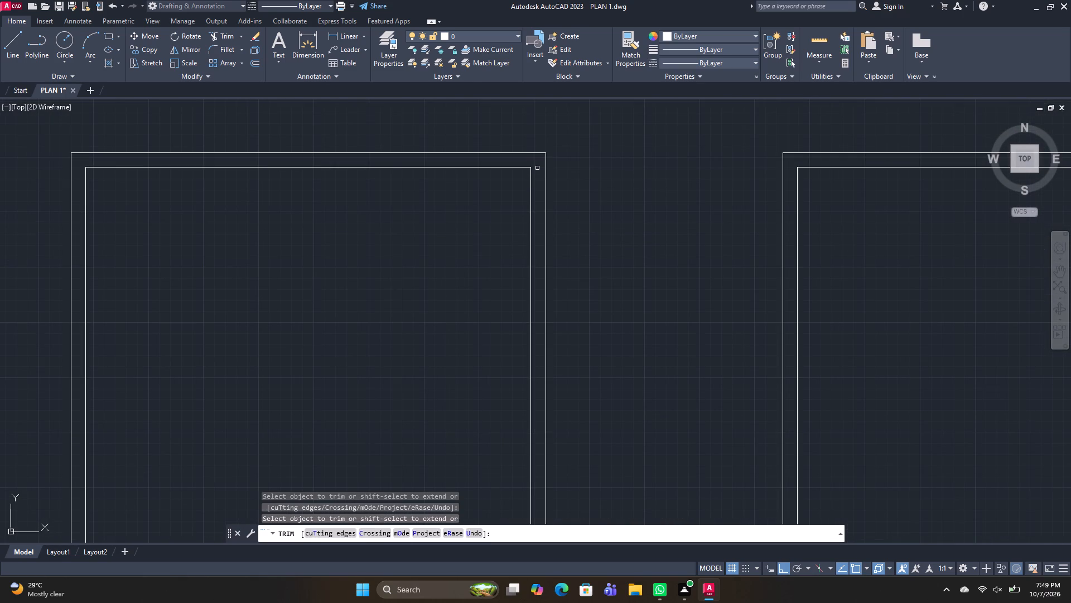
Trim the overlapping inner line ends at both bottom corners of the west small rectangle.
scroll(537, 170, down, 3)
middle_drag(522, 145, 521, 242)
scroll(529, 247, up, 4)
drag(544, 246, 560, 244)
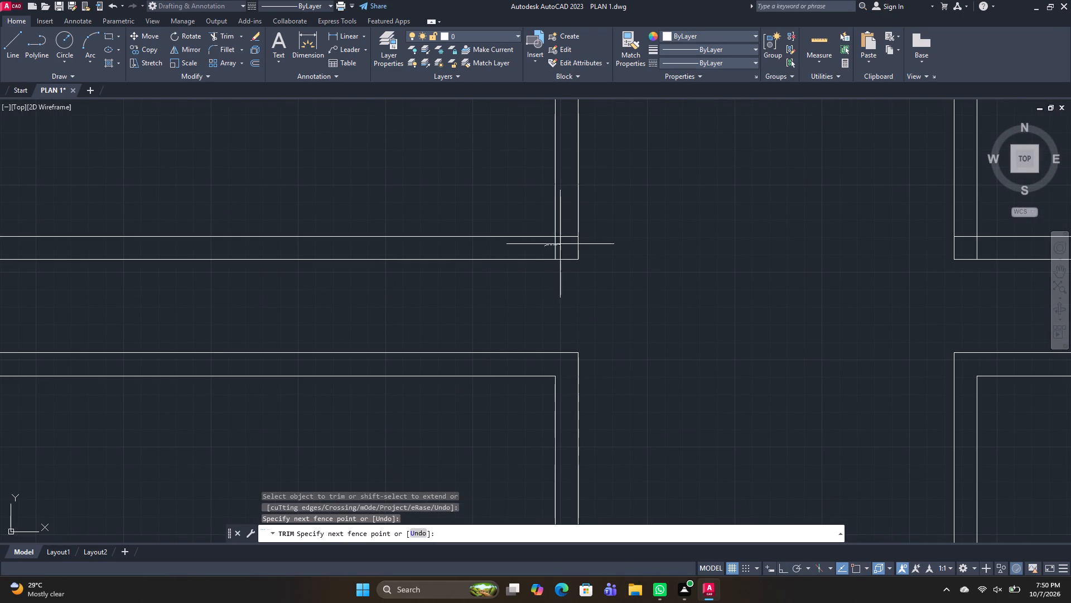
drag(560, 244, 571, 210)
scroll(570, 214, down, 3)
scroll(363, 227, up, 2)
drag(427, 209, 433, 217)
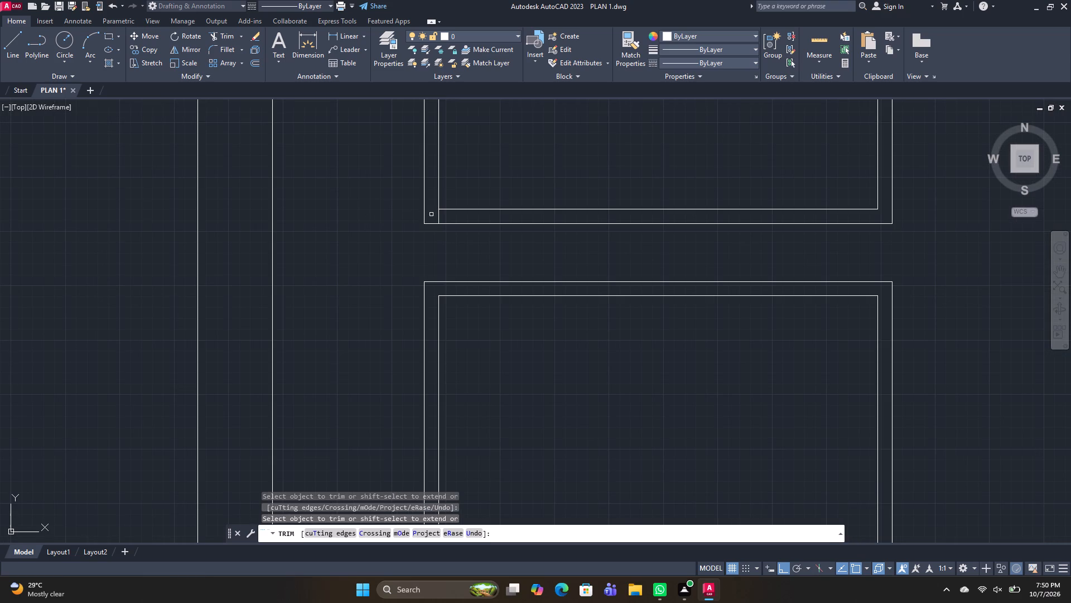
drag(433, 217, 442, 221)
click(440, 216)
click(432, 214)
Trim the overlapping inner line ends at both top corners of the west small rectangle.
scroll(479, 188, down, 3)
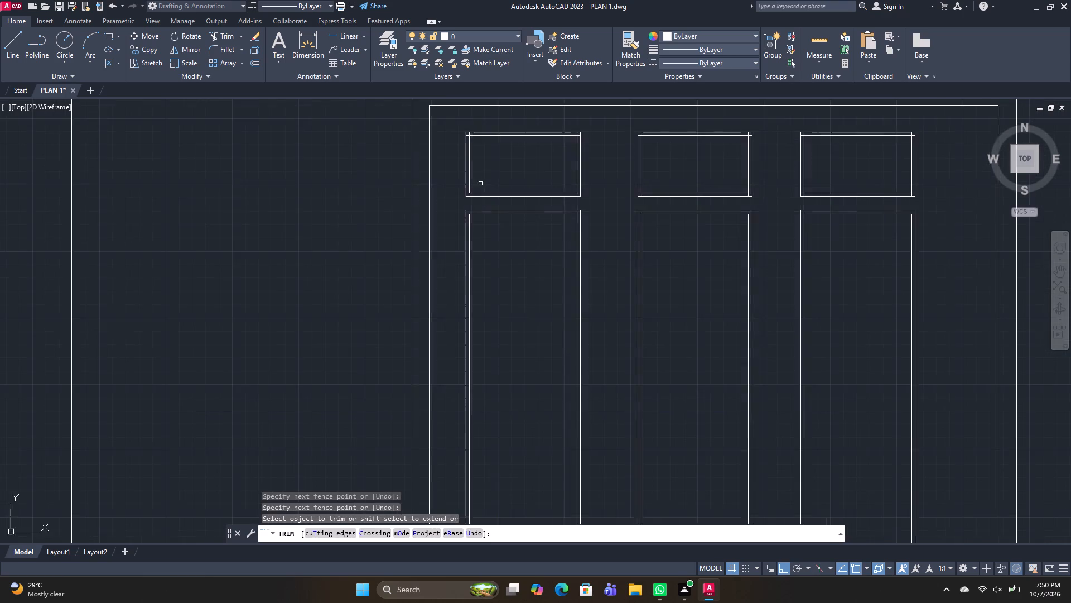
scroll(485, 171, up, 1)
middle_drag(485, 171, 467, 251)
scroll(441, 188, up, 3)
click(430, 202)
click(420, 217)
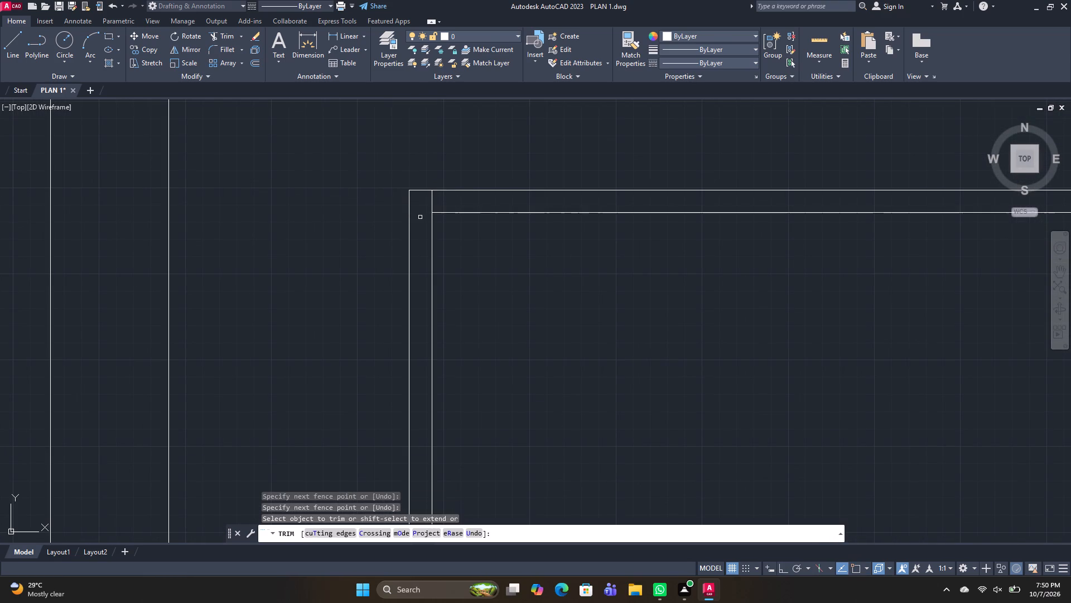
click(433, 202)
click(428, 204)
scroll(601, 251, down, 2)
scroll(862, 247, up, 2)
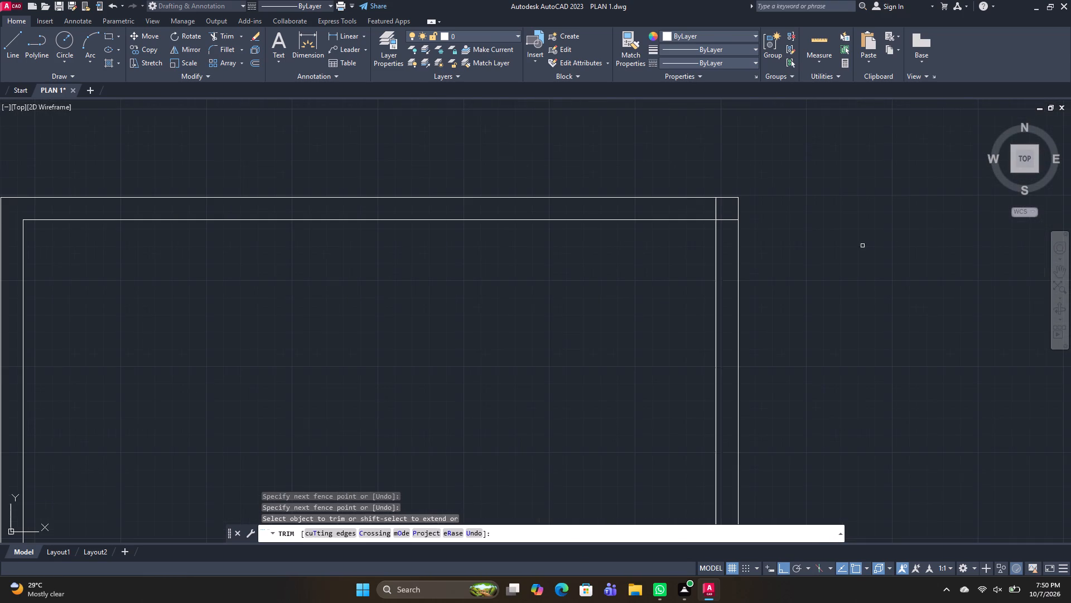
click(711, 207)
click(727, 229)
Trim the overlapping inner line ends at both west corners of the middle small rectangle.
scroll(734, 237, down, 3)
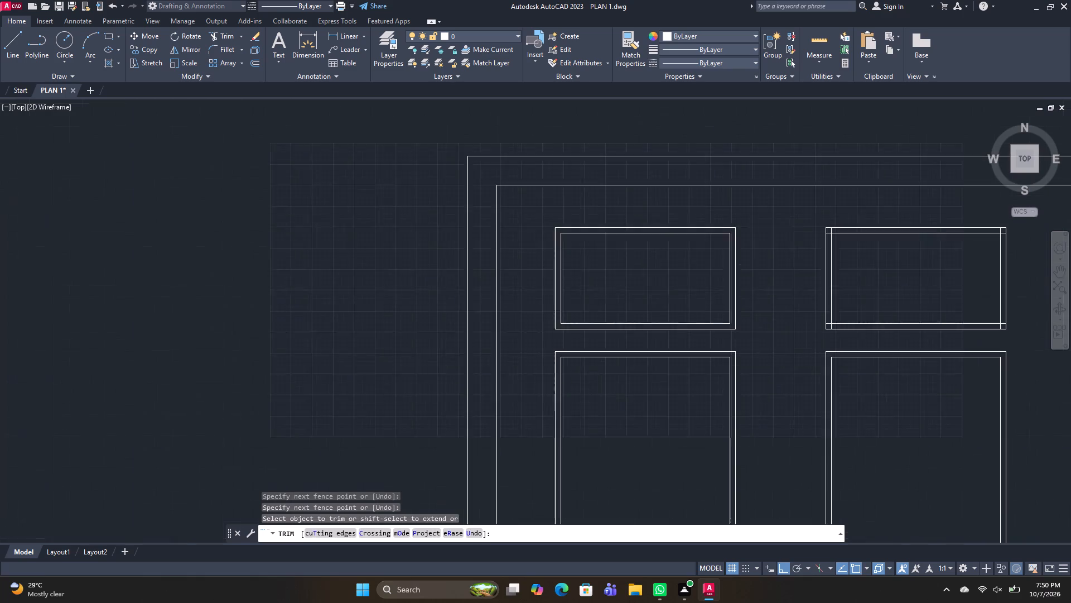
middle_drag(829, 296, 667, 290)
scroll(668, 312, up, 3)
click(655, 337)
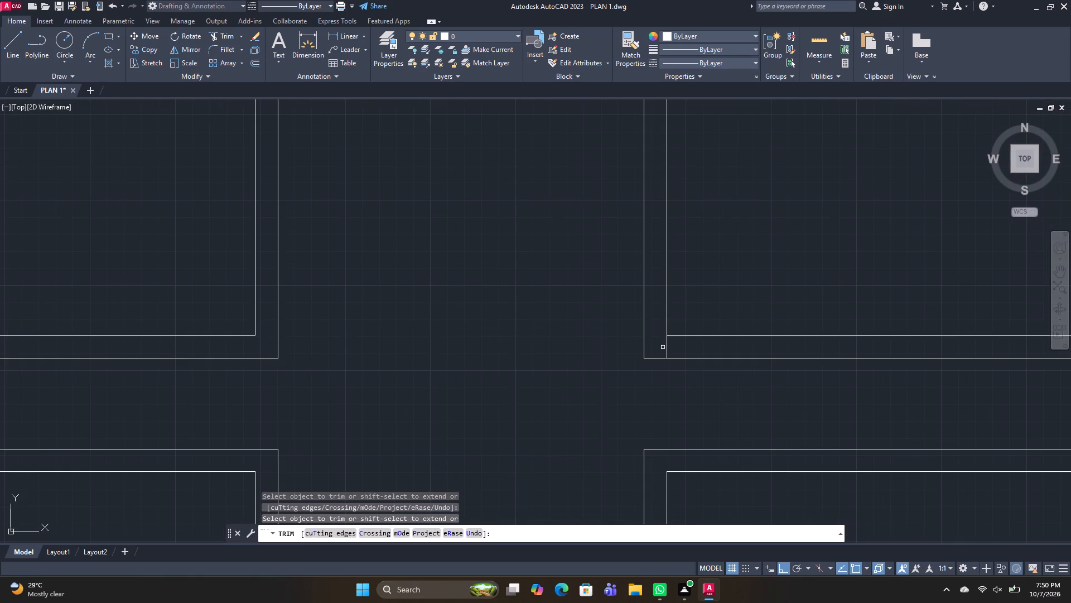
click(666, 346)
scroll(712, 265, down, 3)
scroll(688, 169, up, 3)
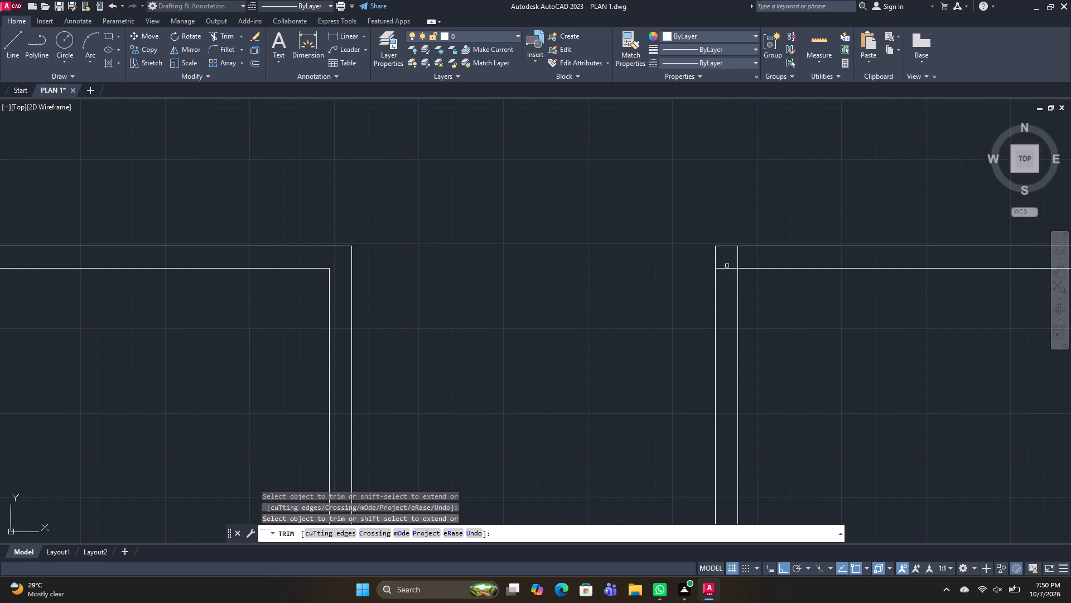
click(726, 270)
click(736, 257)
scroll(776, 307, down, 3)
Trim the overlapping inner line ends at both east corners of the middle small rectangle.
middle_drag(840, 370, 609, 344)
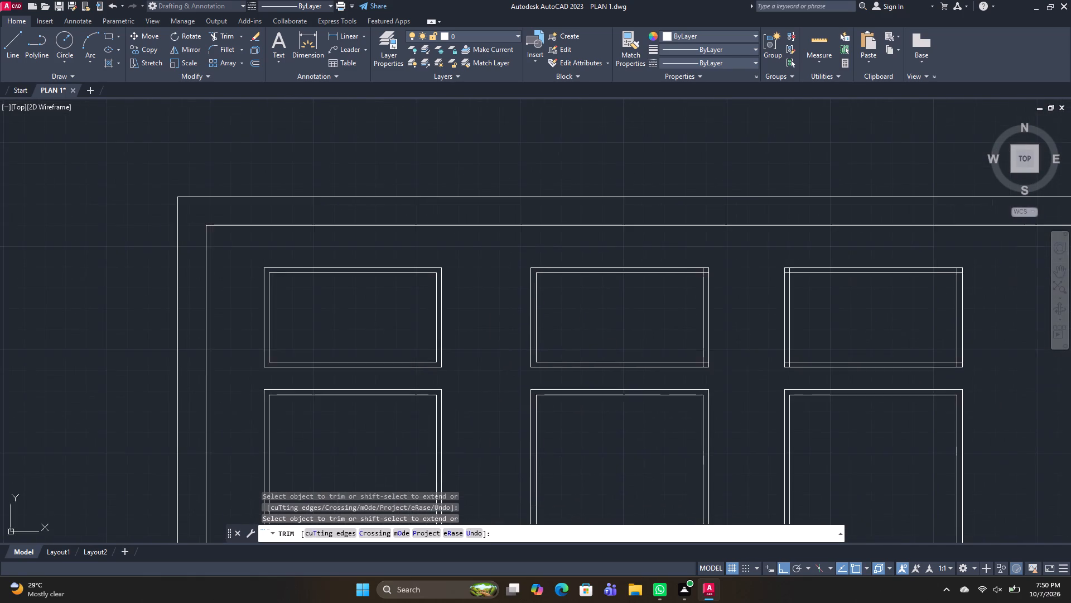
scroll(709, 308, up, 3)
click(682, 160)
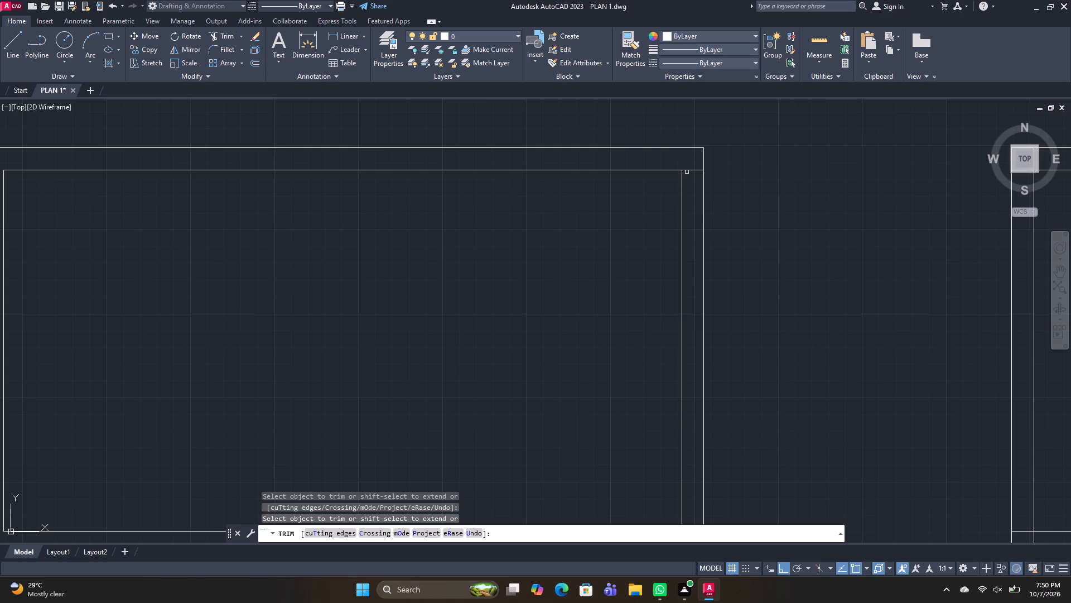
click(688, 169)
middle_drag(677, 277, 605, 177)
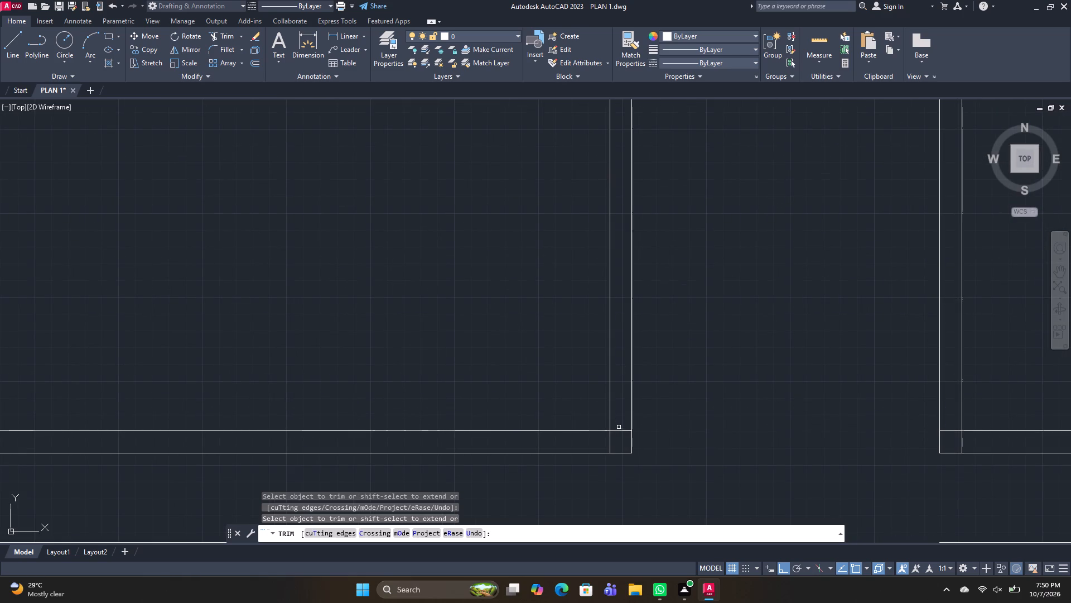
click(619, 430)
click(609, 442)
Trim the overlapping inner line ends at both west corners of the east small rectangle.
click(949, 430)
click(964, 443)
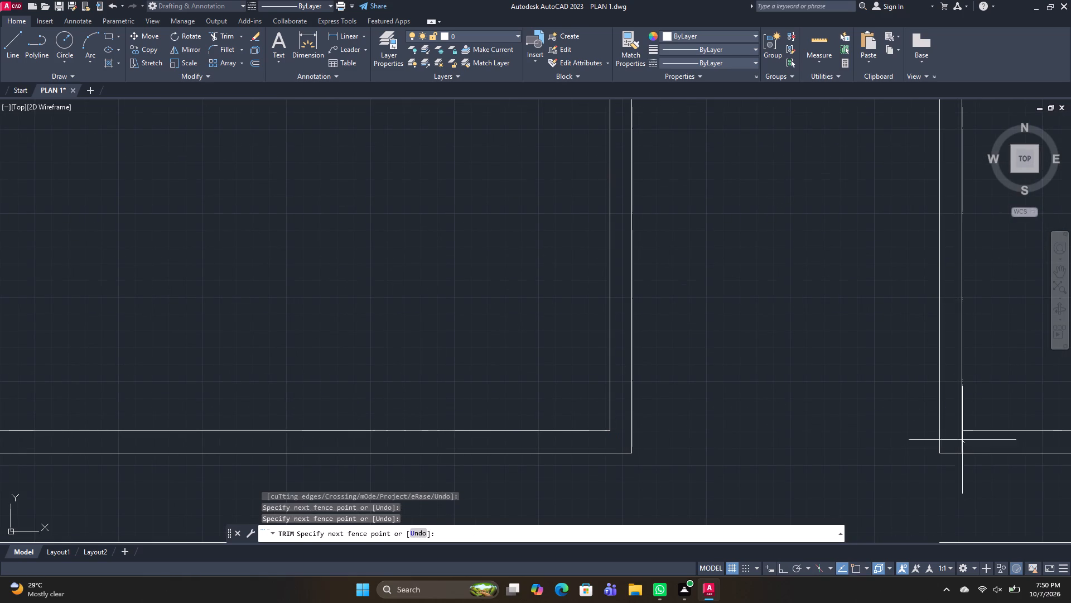
click(959, 436)
scroll(946, 393, down, 3)
middle_drag(934, 383, 491, 395)
scroll(506, 343, up, 3)
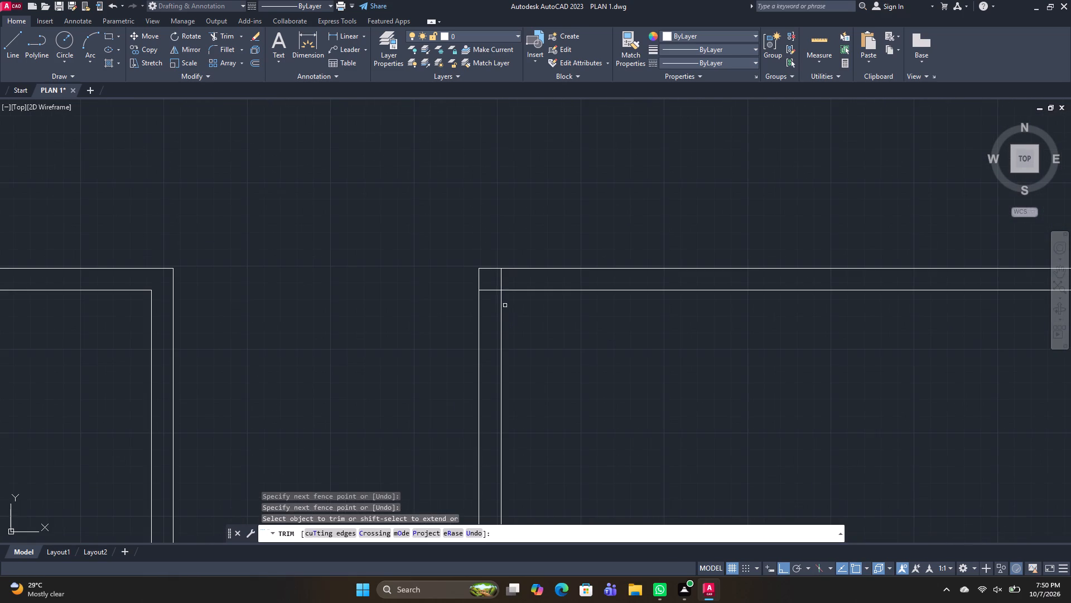
click(491, 290)
click(500, 279)
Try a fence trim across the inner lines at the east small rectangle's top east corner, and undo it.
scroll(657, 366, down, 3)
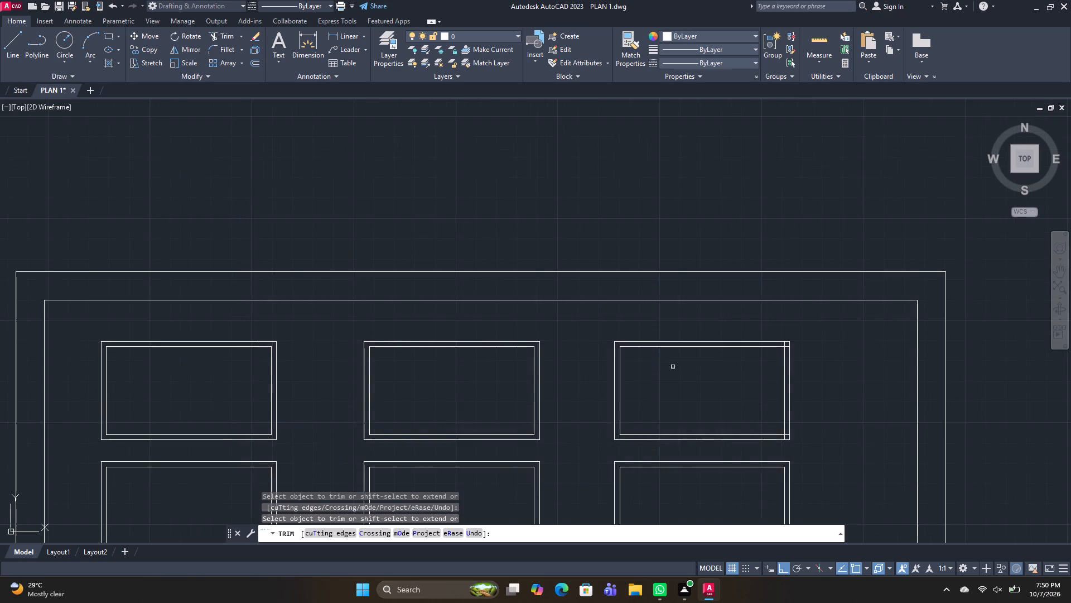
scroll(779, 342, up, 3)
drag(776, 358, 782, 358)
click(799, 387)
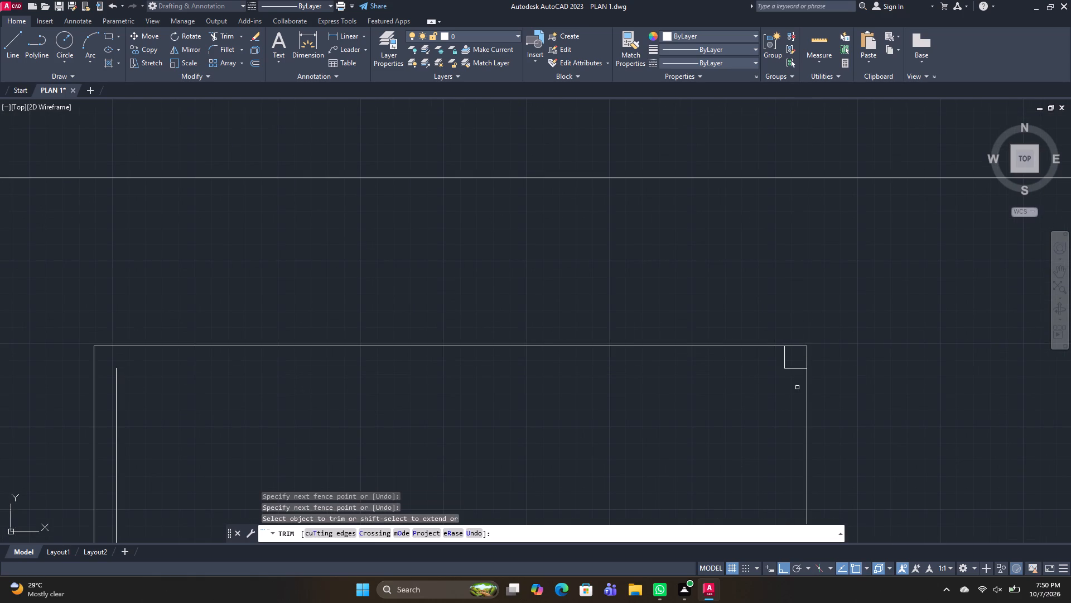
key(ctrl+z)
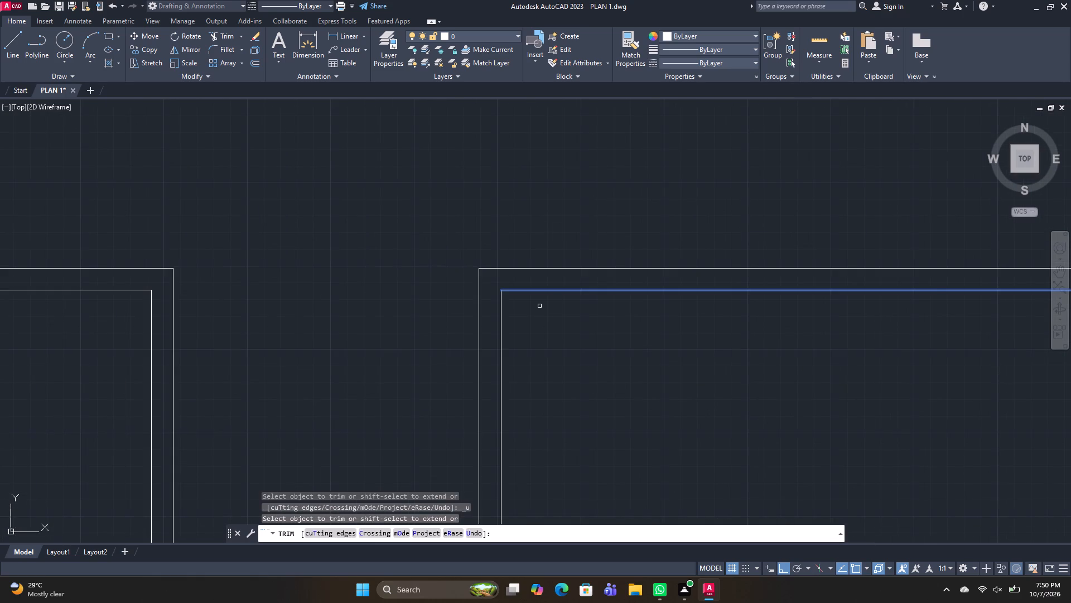
Trim the overlapping inner line ends at both east corners of the east small rectangle and finish trimming.
scroll(539, 307, down, 3)
middle_drag(672, 359, 500, 358)
scroll(500, 406, up, 2)
click(558, 368)
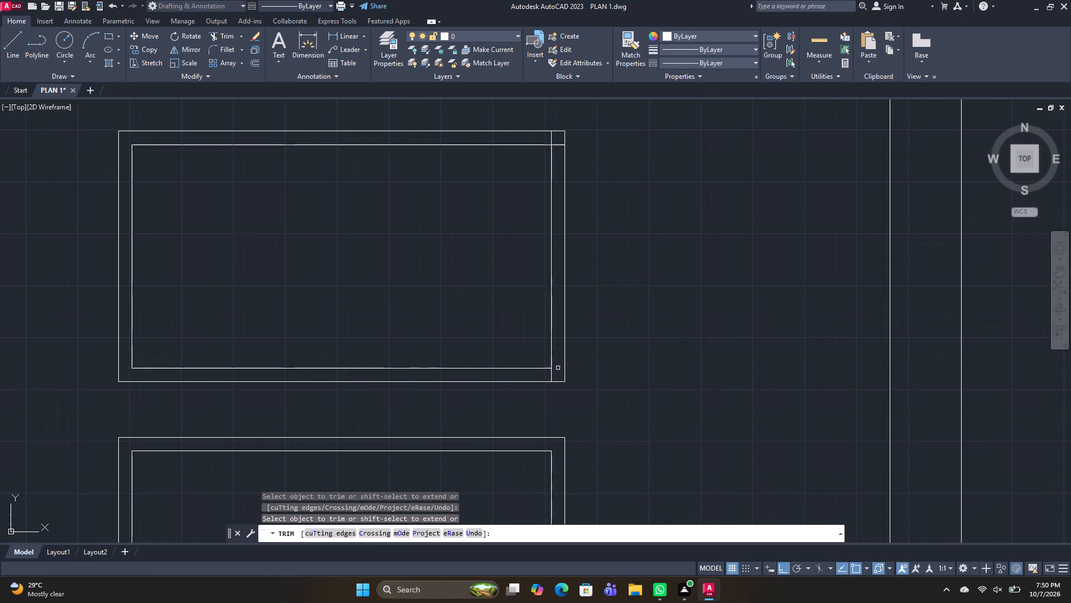
click(551, 374)
click(551, 138)
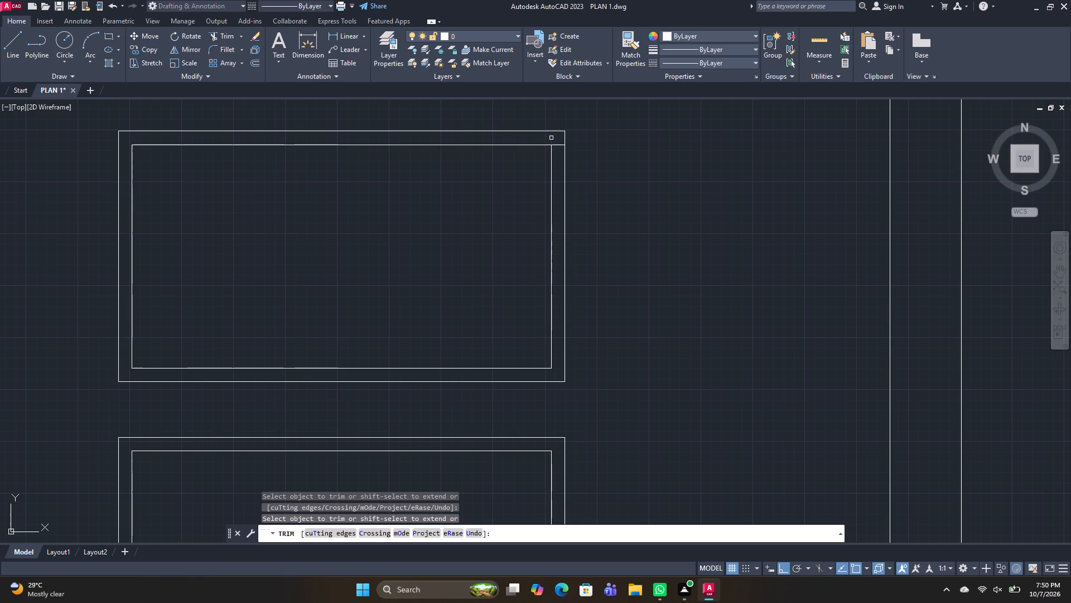
click(558, 145)
key(space)
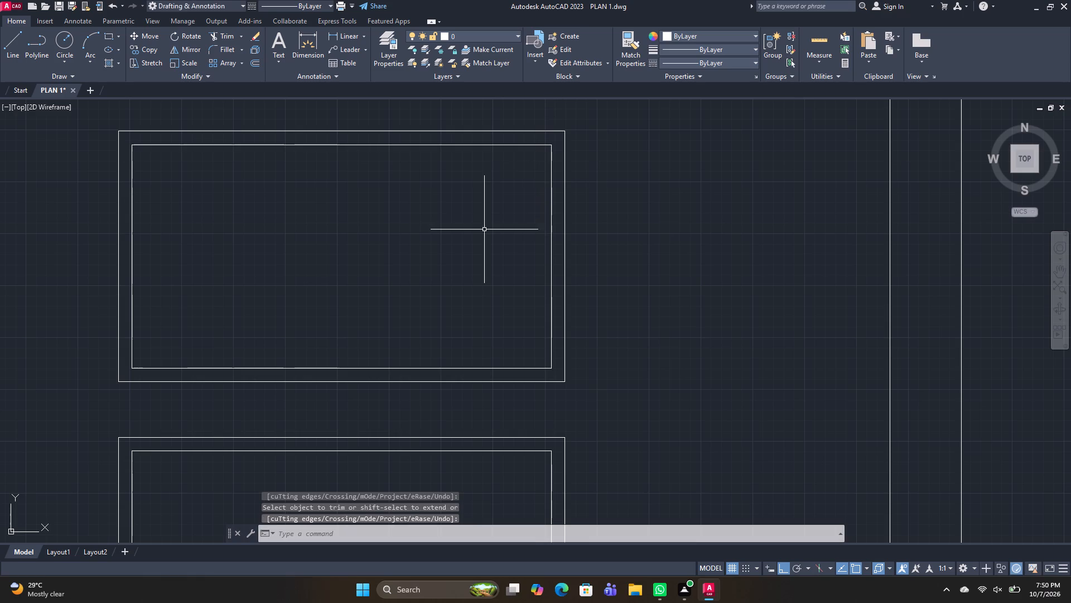
Save the drawing.
key(ctrl+s)
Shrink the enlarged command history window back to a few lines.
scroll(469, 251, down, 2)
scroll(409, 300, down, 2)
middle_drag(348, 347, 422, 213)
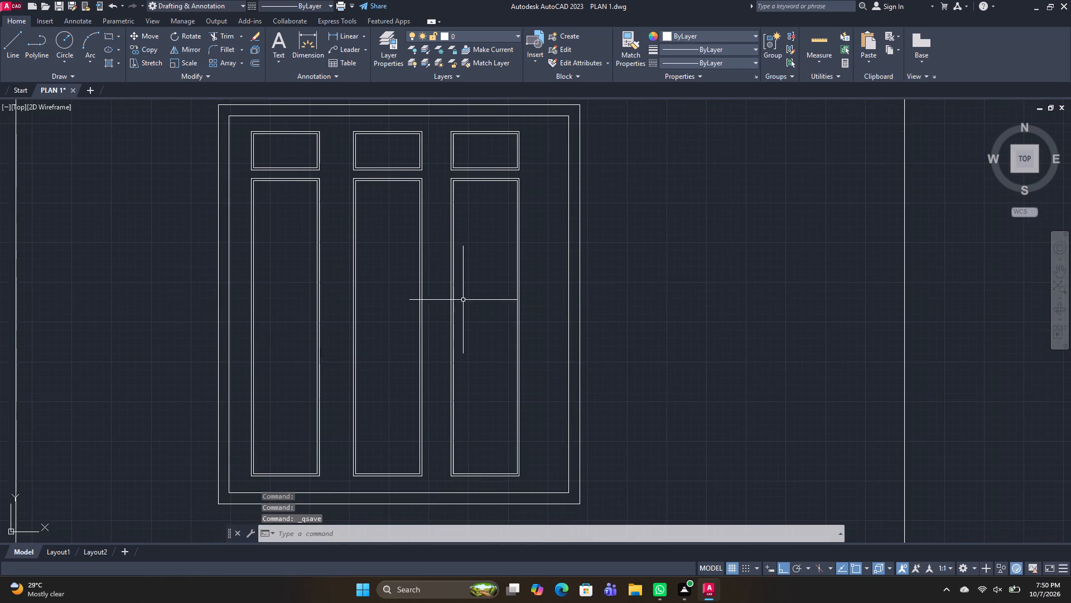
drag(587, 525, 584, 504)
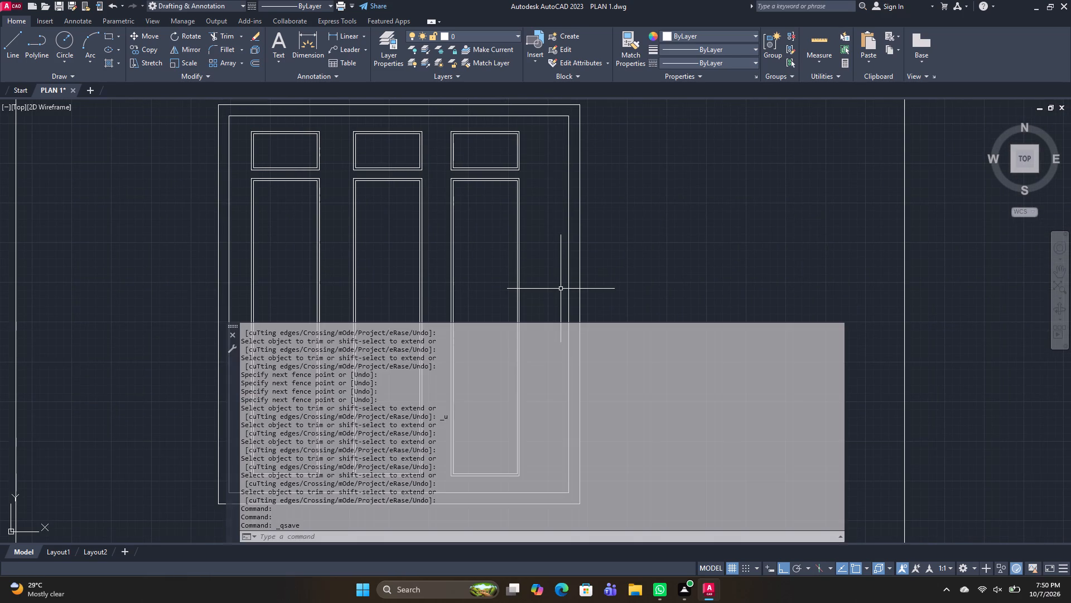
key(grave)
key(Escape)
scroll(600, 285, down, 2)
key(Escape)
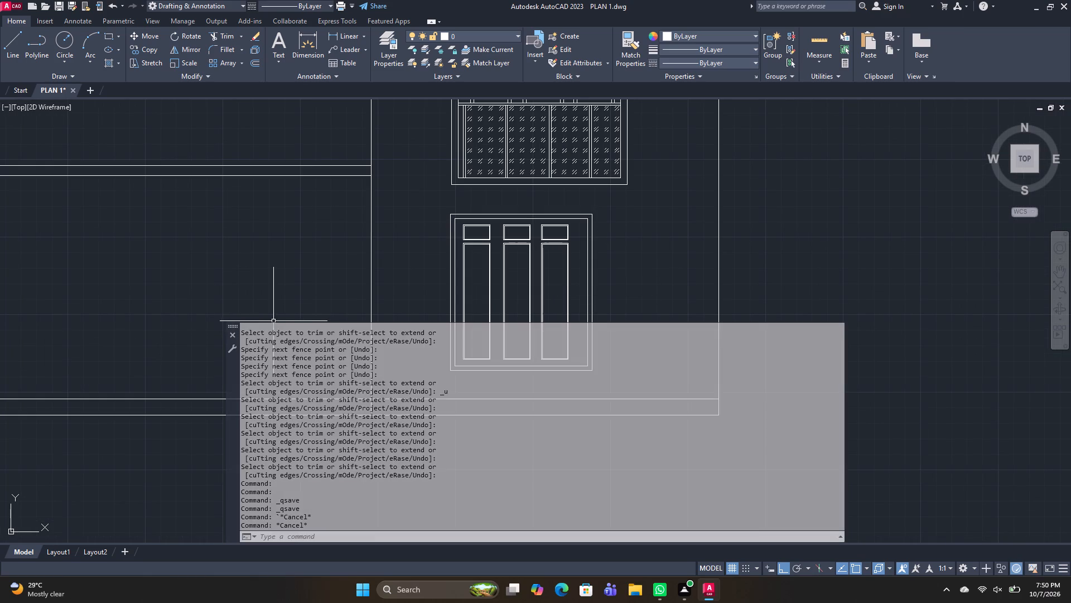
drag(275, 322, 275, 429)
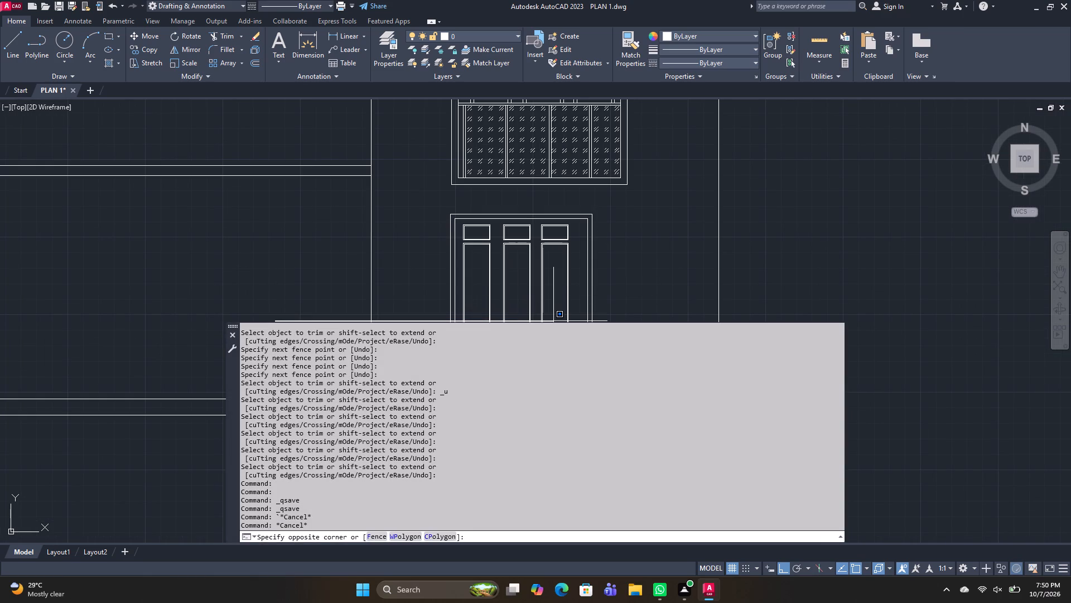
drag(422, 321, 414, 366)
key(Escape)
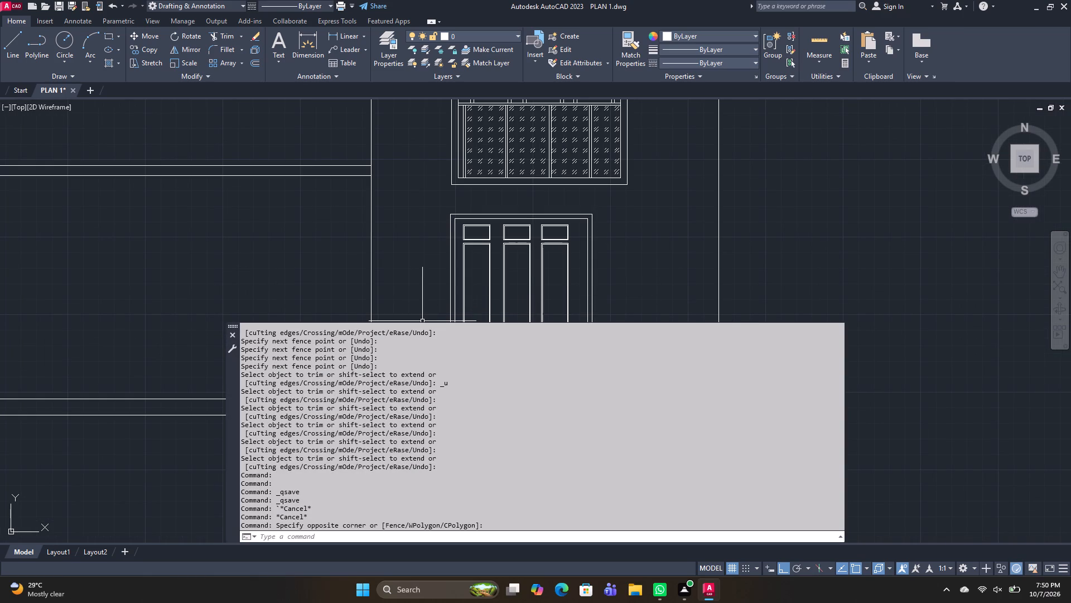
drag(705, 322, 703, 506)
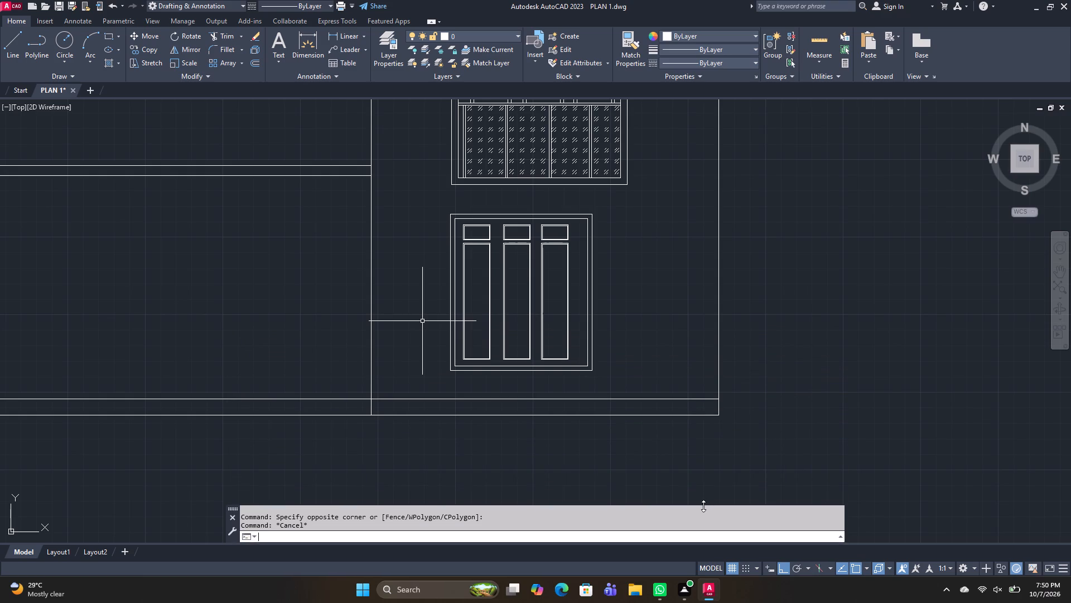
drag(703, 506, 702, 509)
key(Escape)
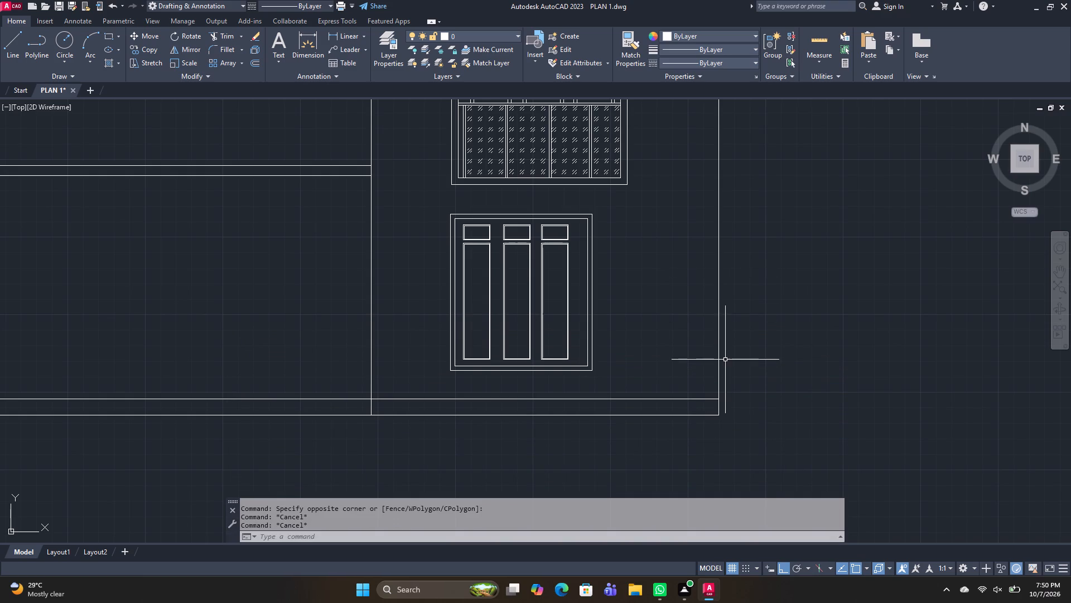
Stretch the east side of the lower window's double frame inward so its margin matches the west side.
scroll(725, 359, down, 2)
scroll(678, 355, up, 2)
drag(667, 386, 667, 379)
click(648, 205)
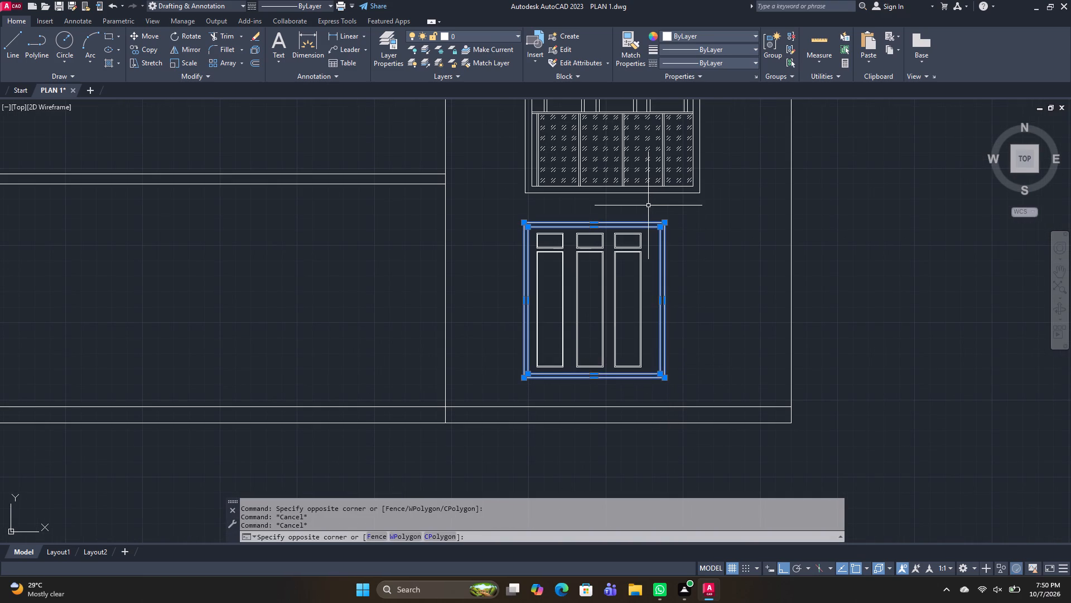
text(str)
key(space)
scroll(649, 259, up, 3)
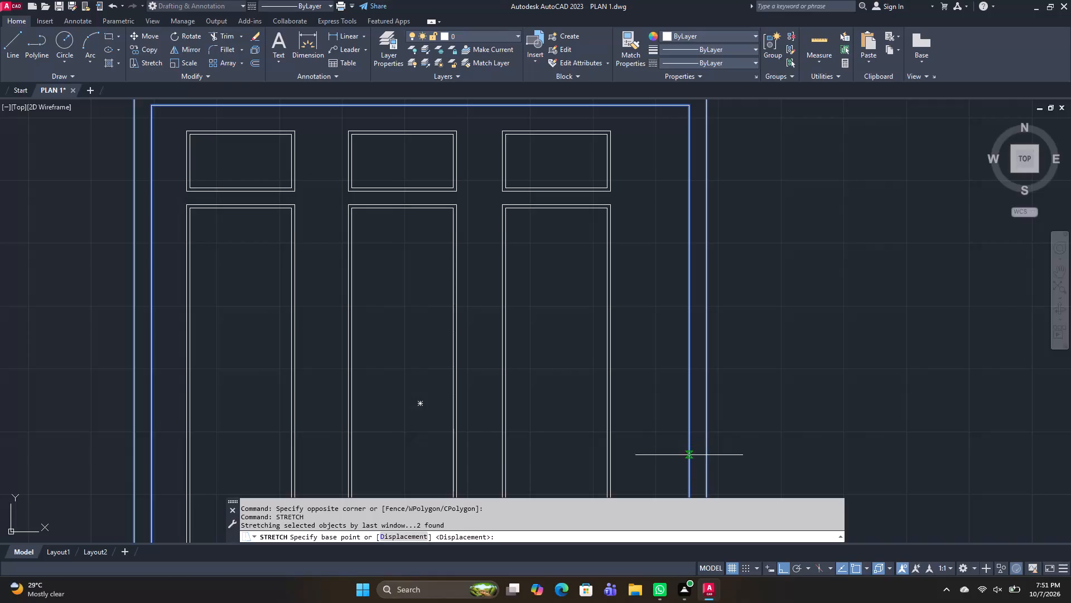
click(689, 401)
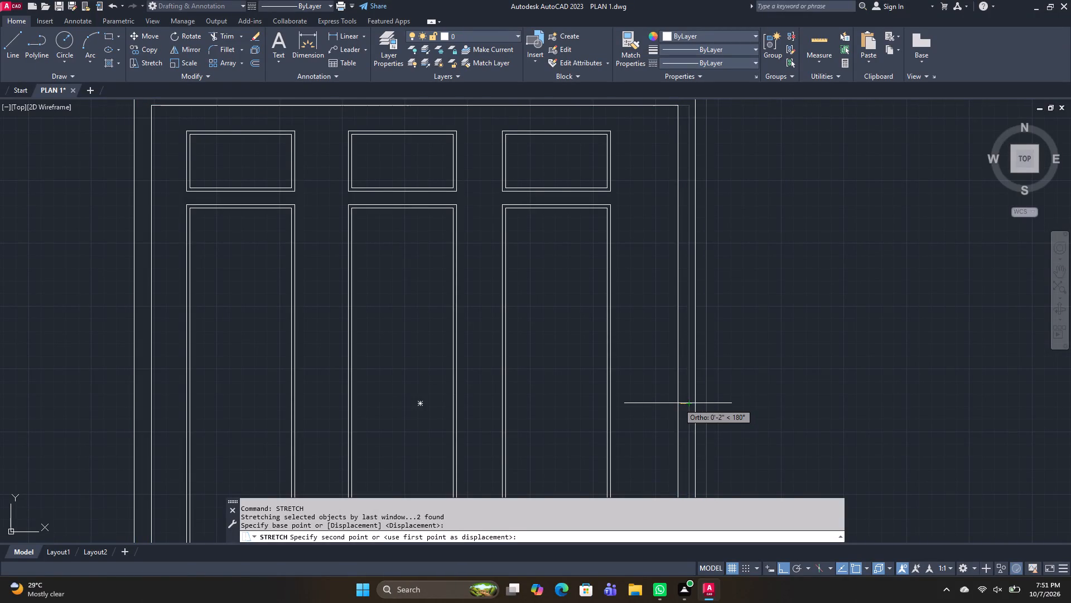
click(656, 403)
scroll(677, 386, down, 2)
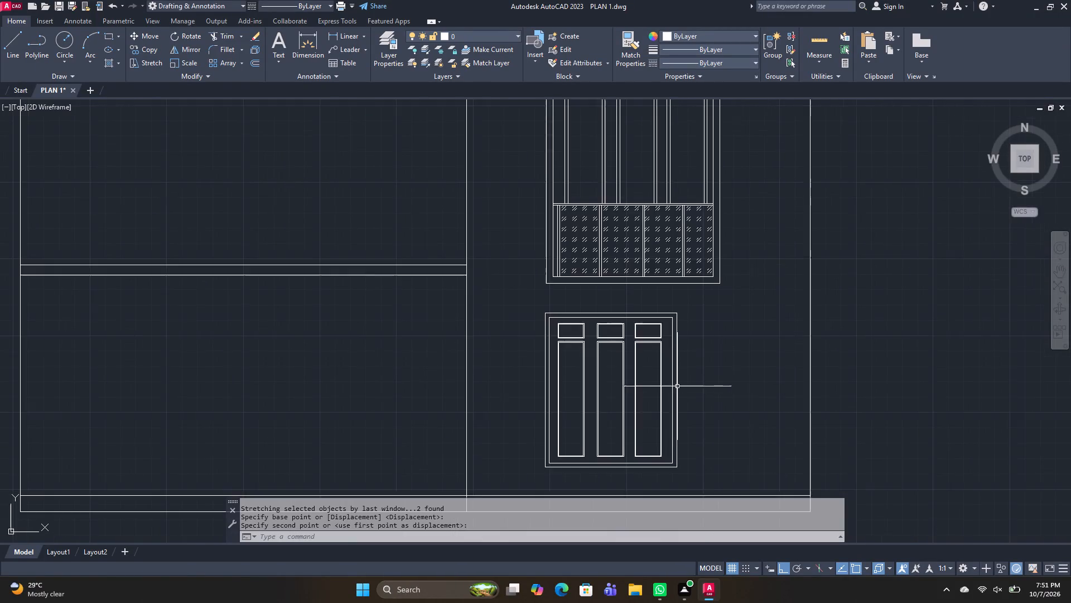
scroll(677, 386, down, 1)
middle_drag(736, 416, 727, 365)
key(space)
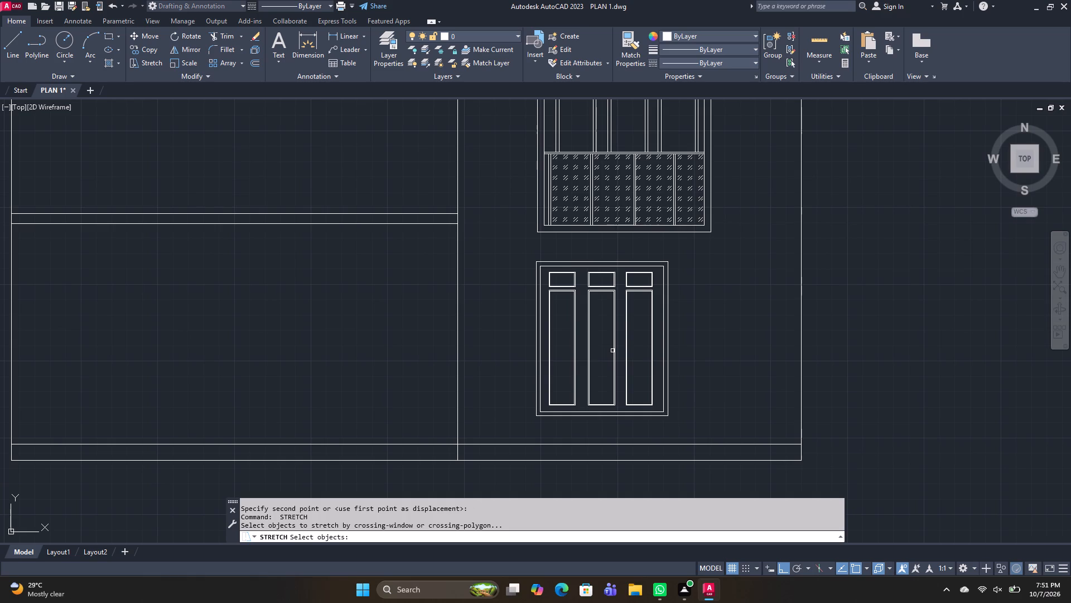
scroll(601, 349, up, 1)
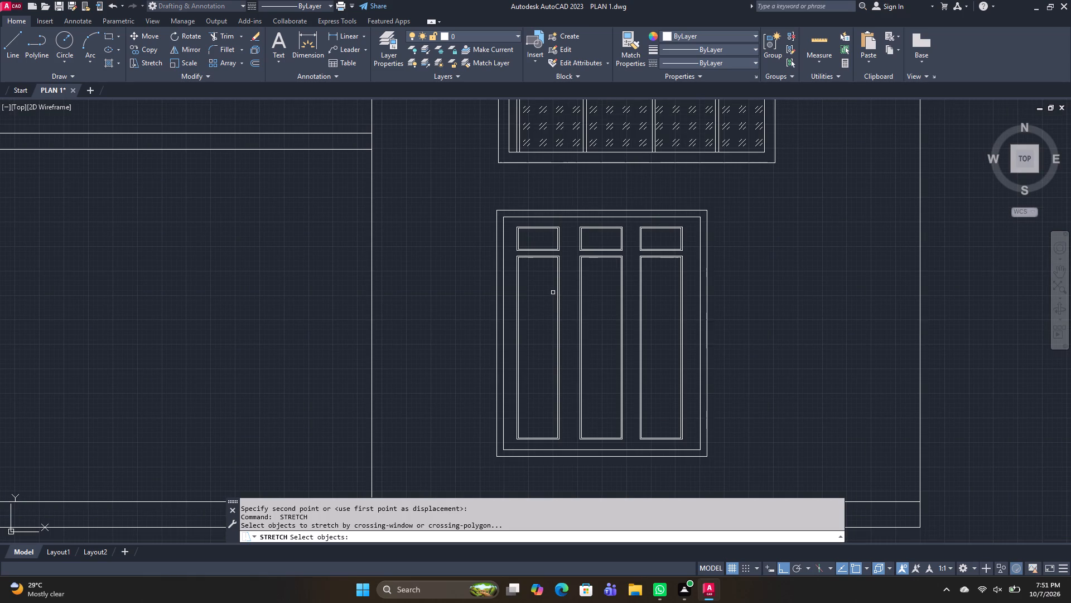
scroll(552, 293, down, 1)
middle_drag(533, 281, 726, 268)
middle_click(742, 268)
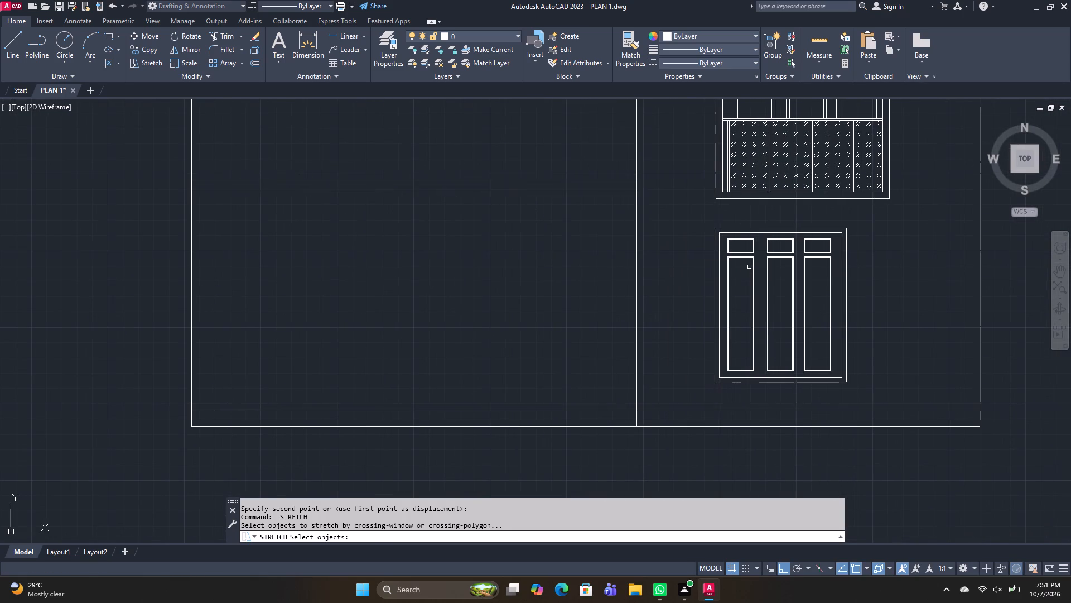
Save the drawing.
key(ctrl+s)
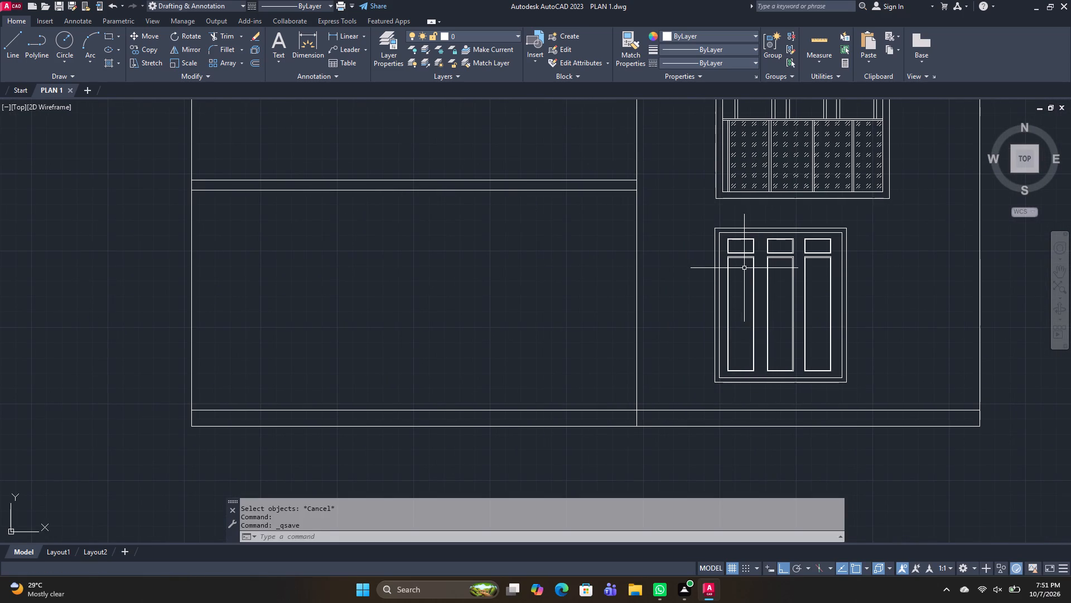
Draw a tall door rectangle standing on the upper base line, just west of the vertical wall line beside the three-panel window.
text(rec)
key(space)
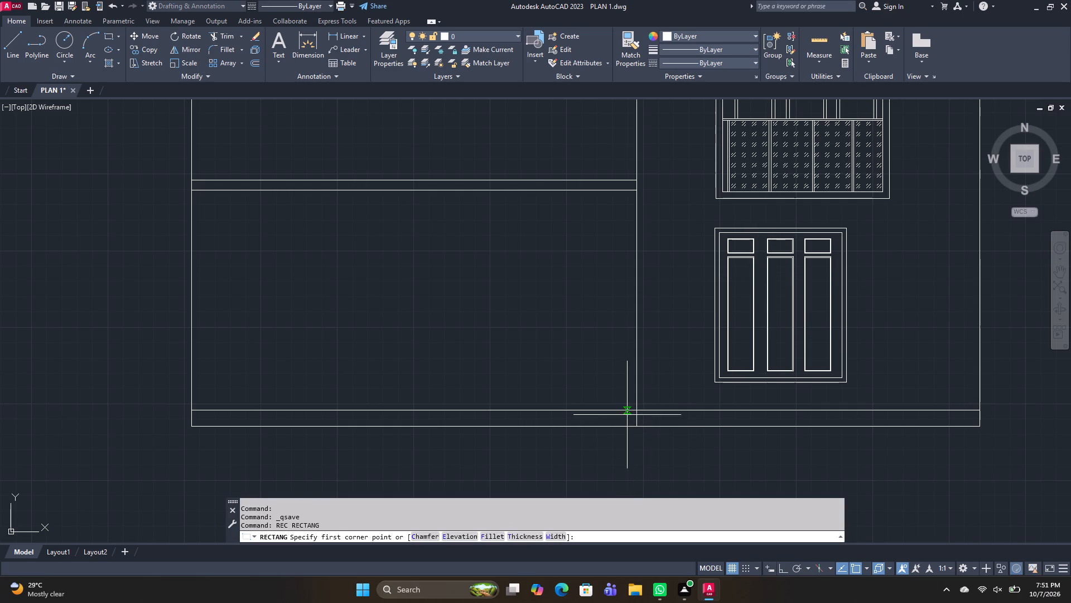
click(624, 408)
click(529, 218)
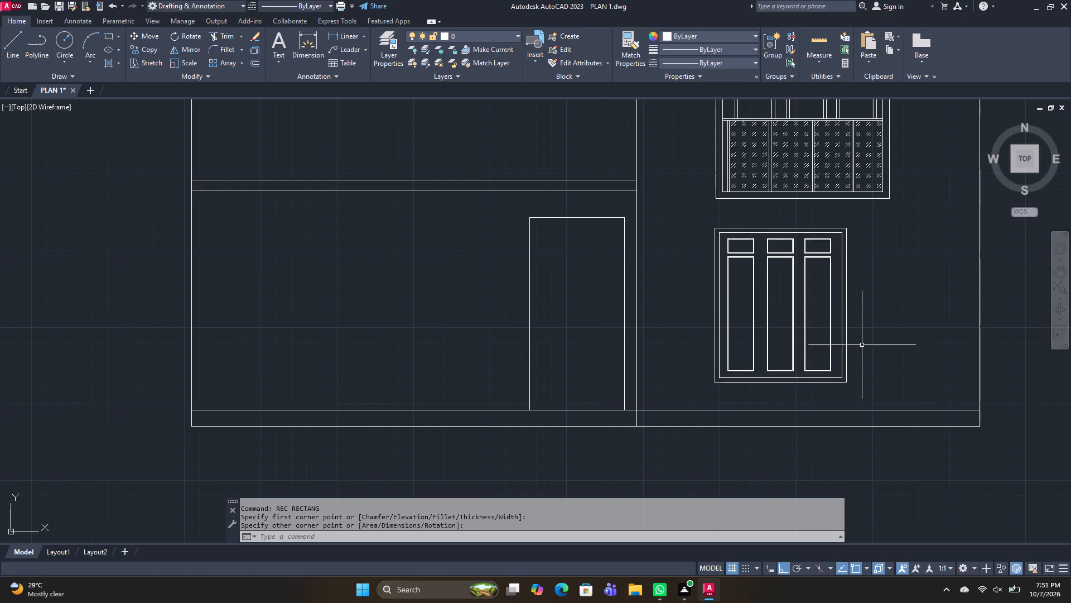
Copy the three-panel window to the lower floor's west side and twice onto the floor above, the eastern copy overlapping the vertical wall line.
drag(855, 390, 840, 375)
click(697, 214)
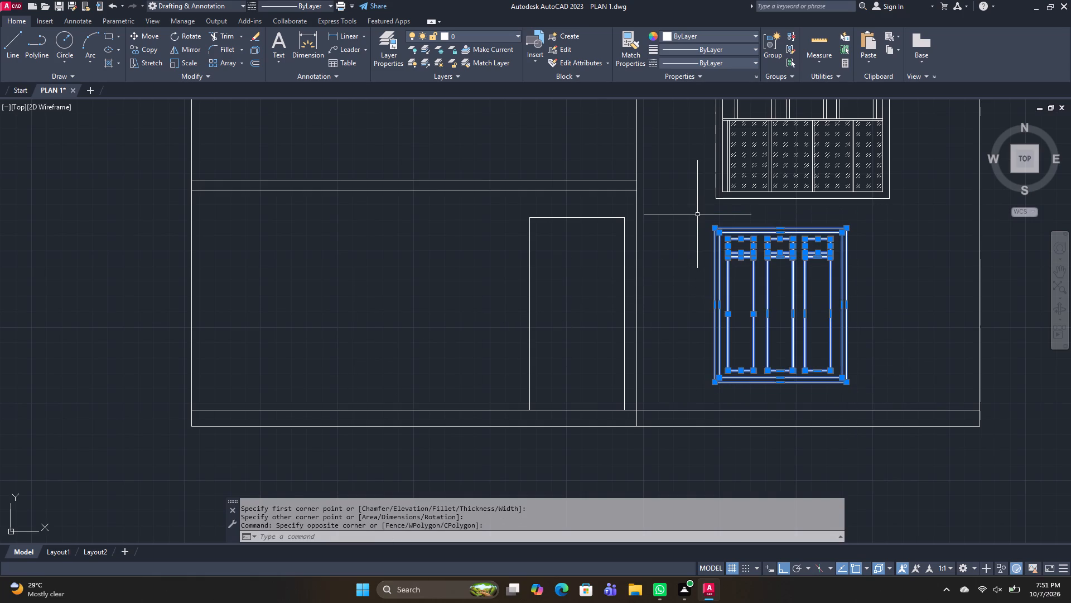
key(c)
key(o)
key(space)
click(784, 313)
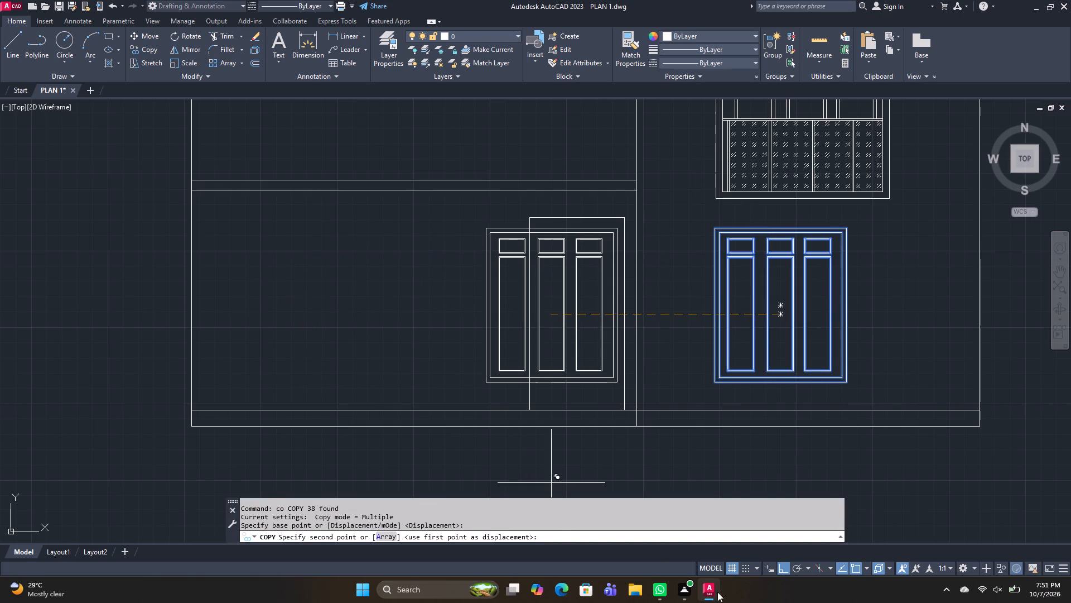
click(781, 566)
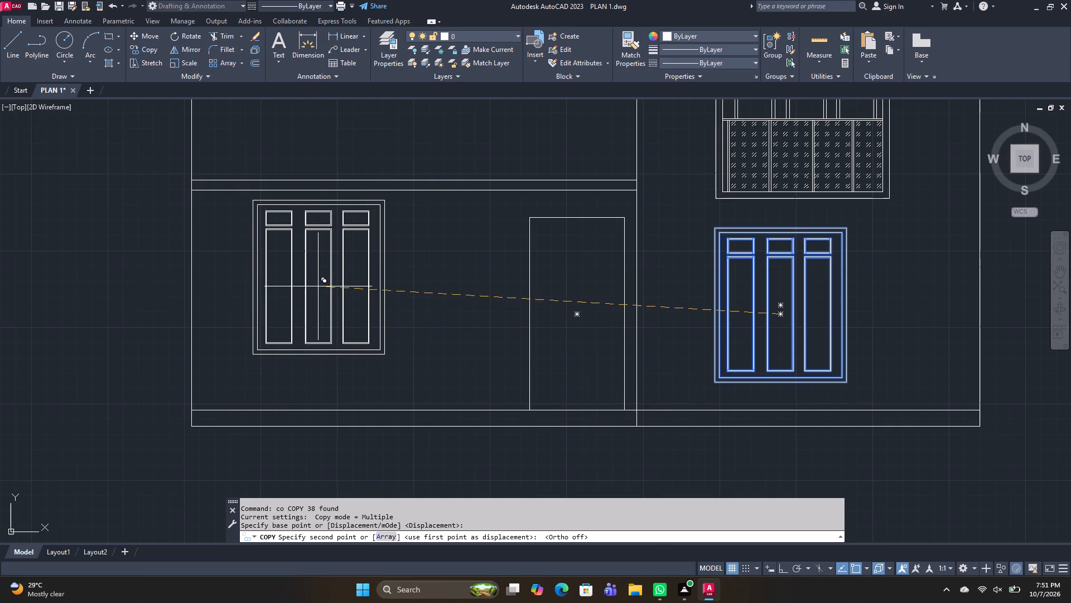
click(325, 289)
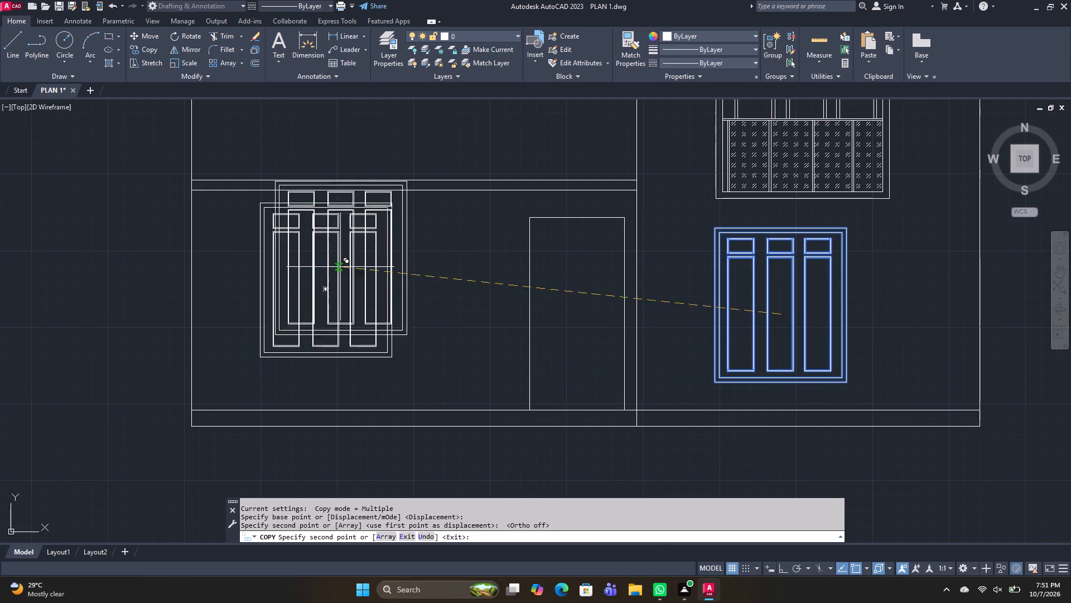
middle_drag(347, 204, 364, 347)
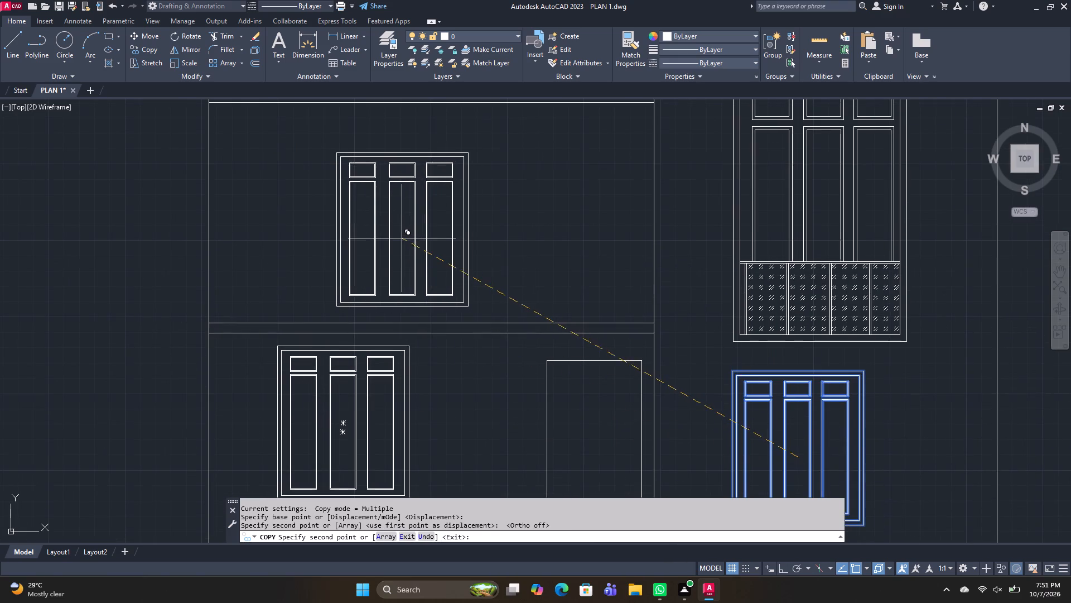
click(397, 214)
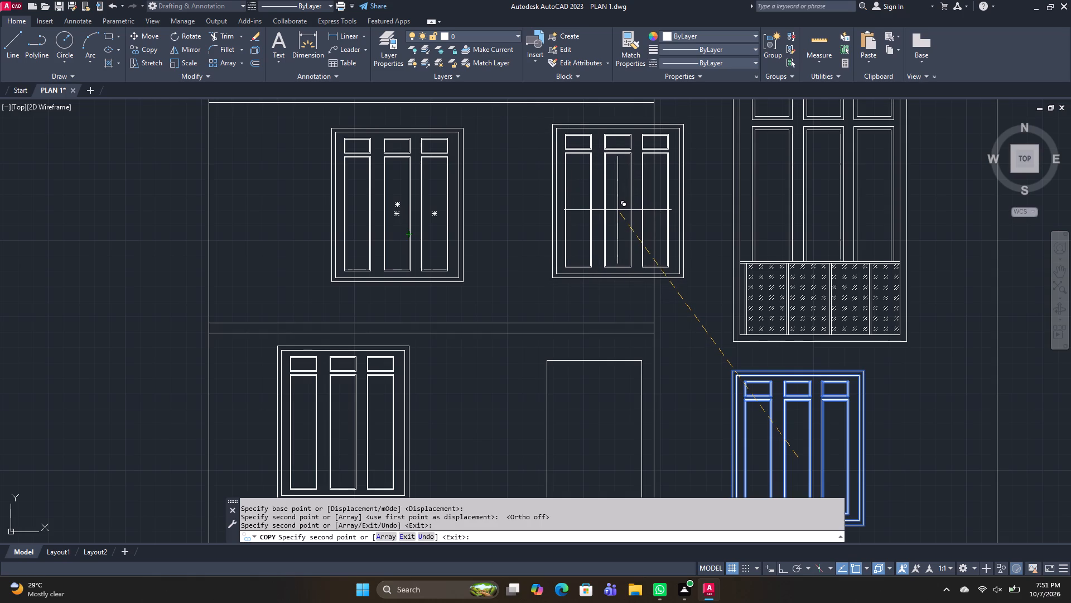
click(617, 210)
key(space)
Trim away the overlapping window copy's top, bottom and east frame lines and its third panel's horizontal and east edges.
text(tr)
key(space)
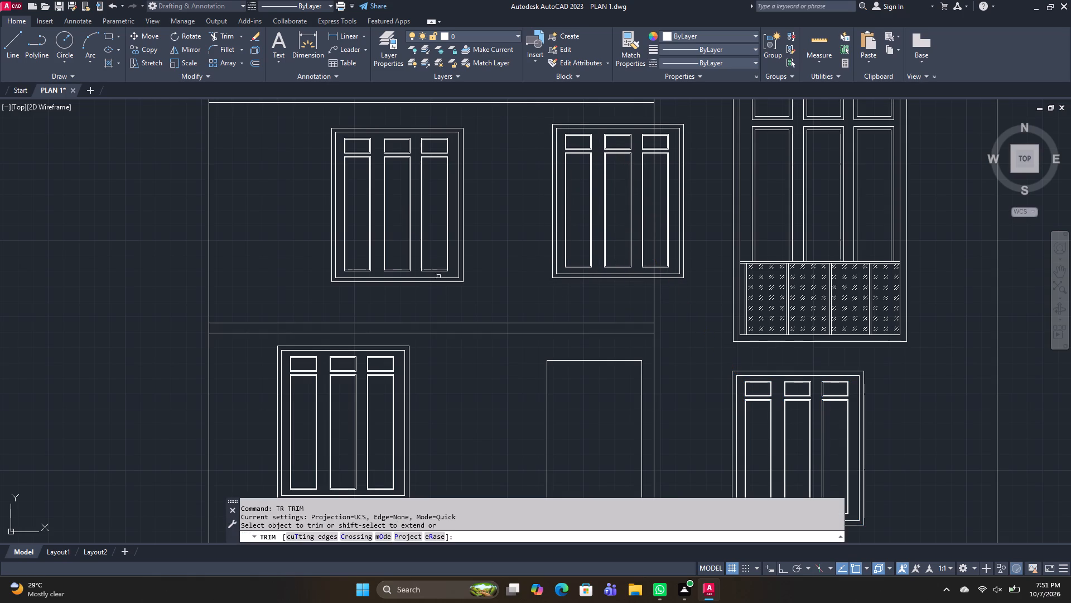
scroll(678, 202, up, 1)
drag(658, 212, 700, 214)
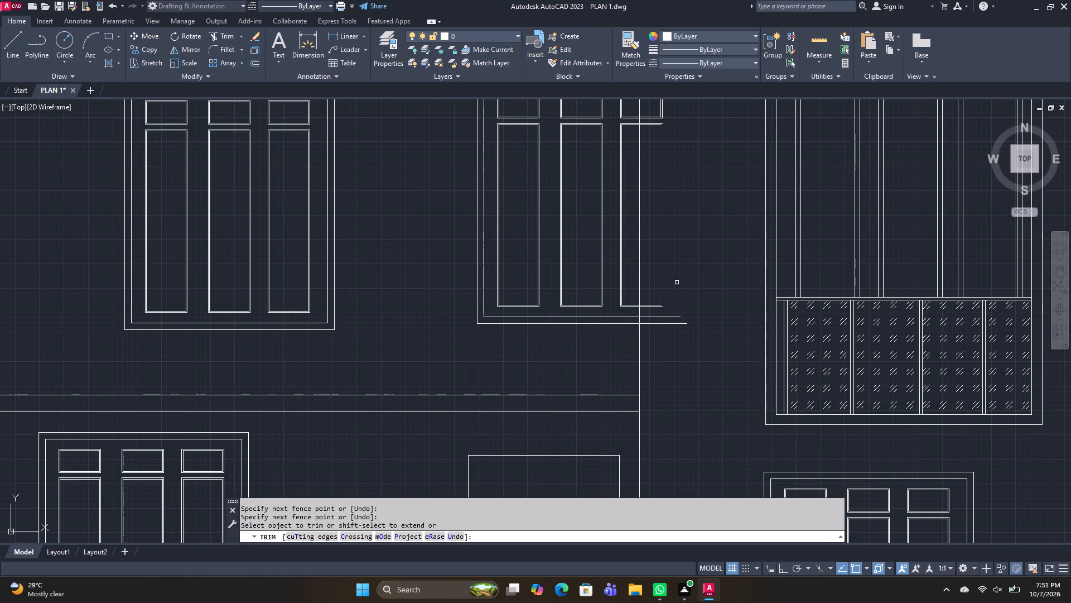
drag(657, 279, 654, 342)
drag(629, 328, 631, 285)
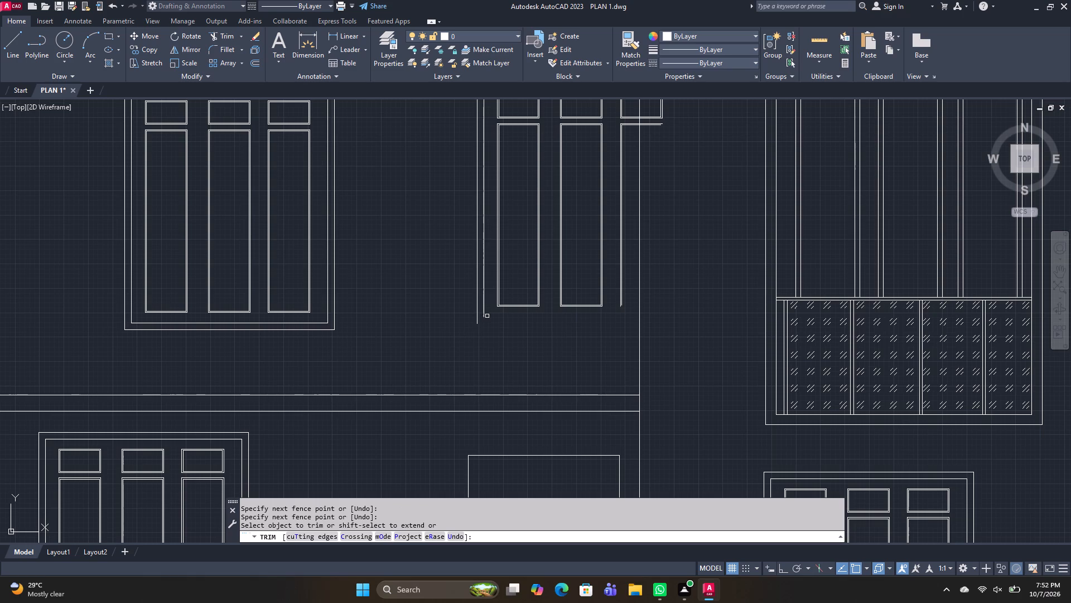
middle_drag(612, 322, 558, 437)
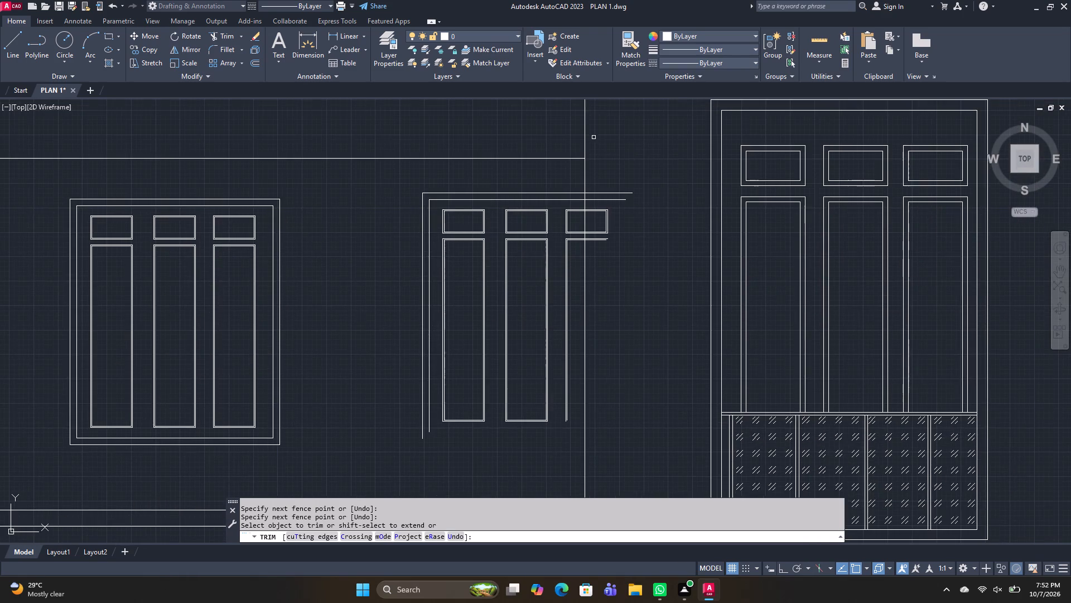
scroll(590, 147, up, 1)
drag(575, 206, 566, 305)
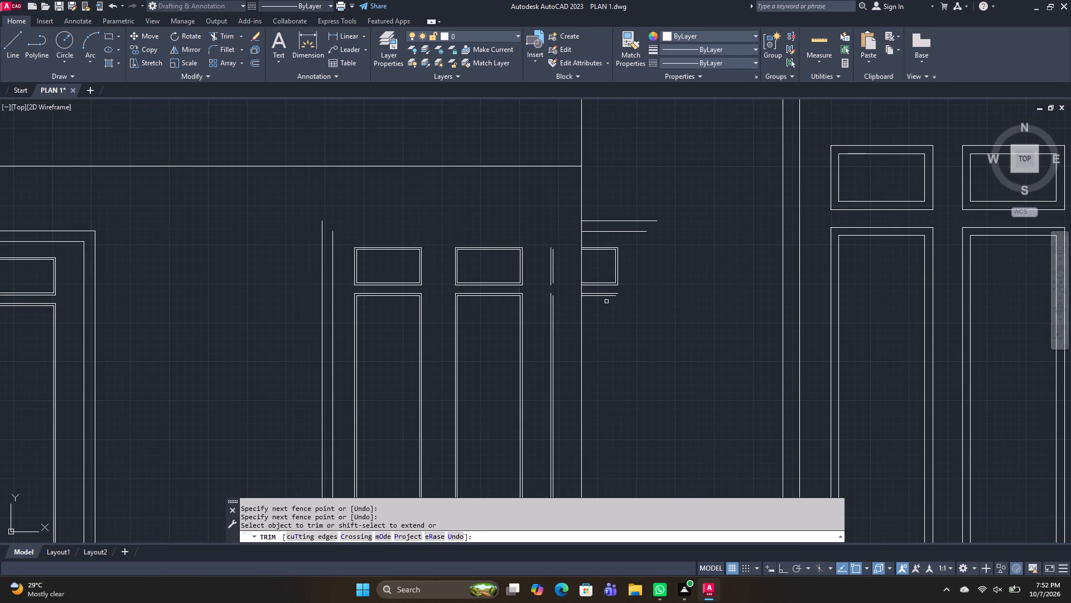
drag(607, 310, 619, 271)
drag(612, 265, 631, 267)
key(space)
Draw the trimmed window's top frame line from its outer west side horizontally to the vertical wall line.
key(l)
key(space)
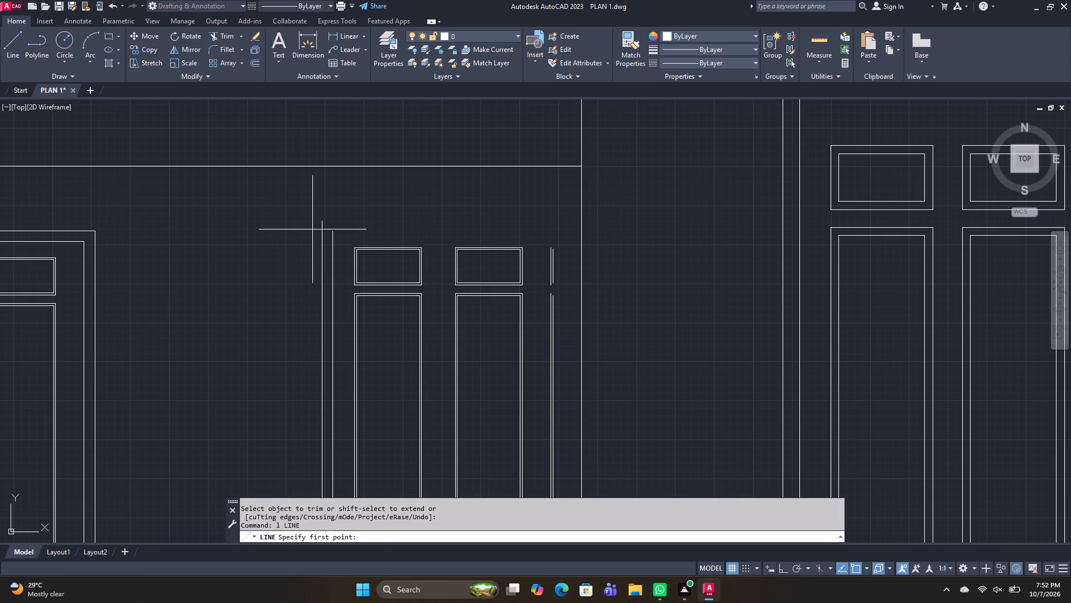
click(326, 217)
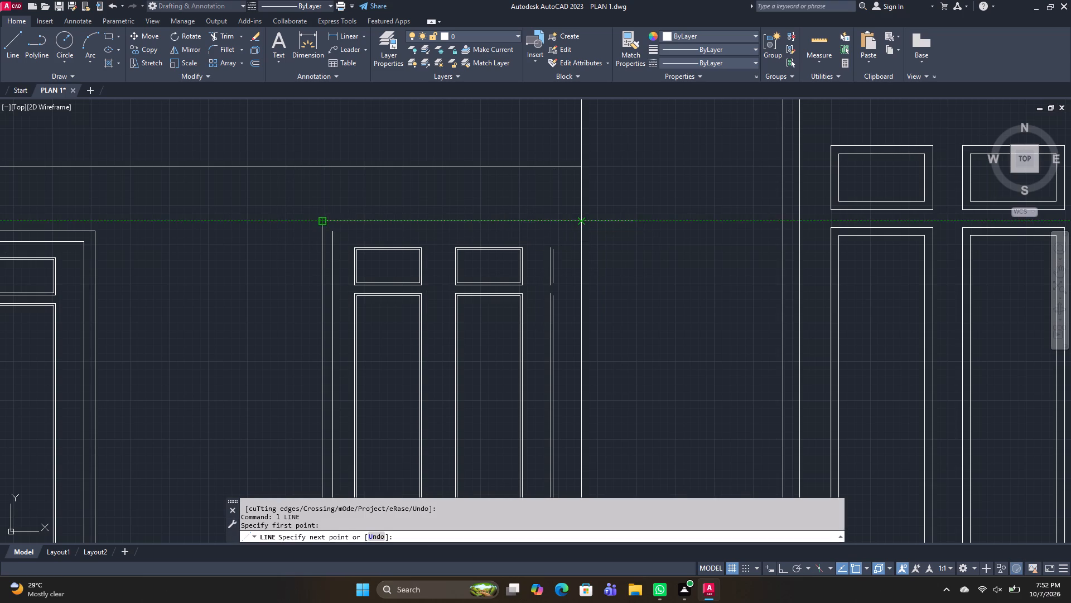
click(580, 222)
key(space)
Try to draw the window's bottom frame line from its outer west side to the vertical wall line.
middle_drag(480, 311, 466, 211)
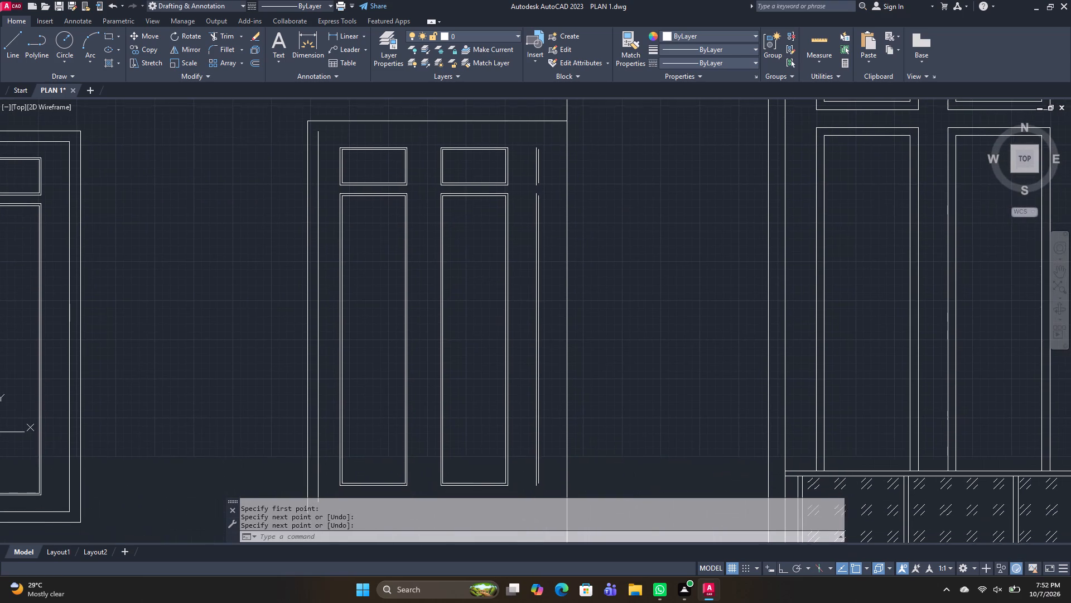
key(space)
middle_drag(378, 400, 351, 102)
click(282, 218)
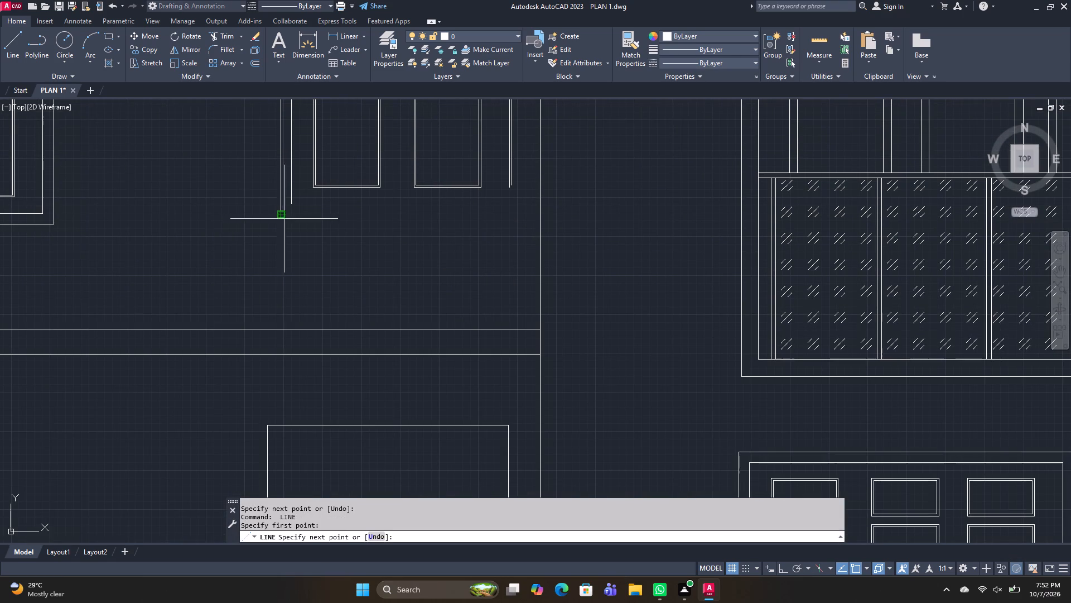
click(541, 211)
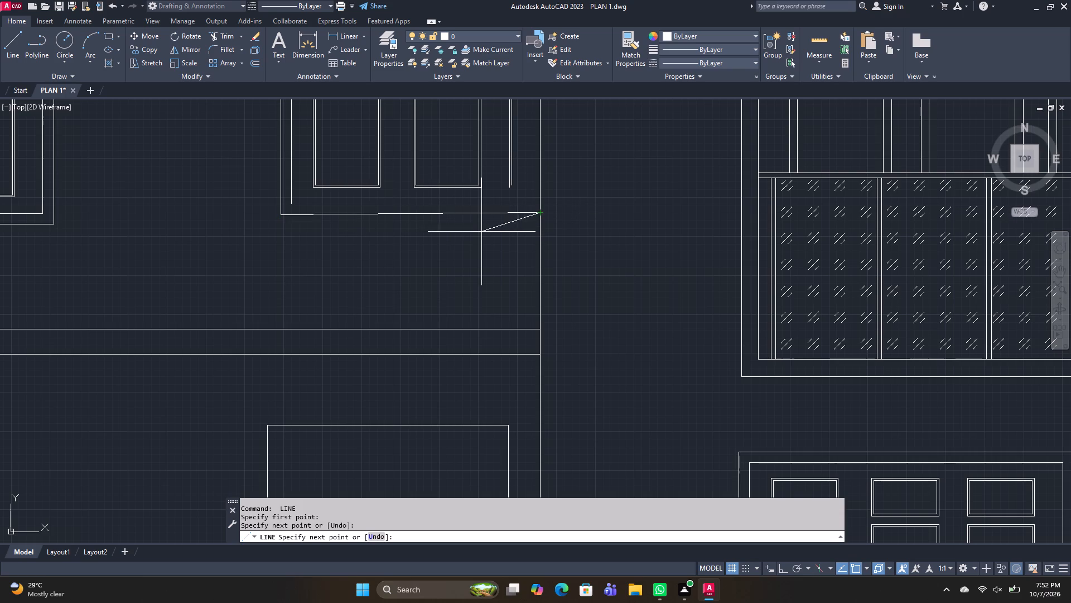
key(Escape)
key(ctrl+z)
Draw the trimmed window's outer and inner bottom frame lines horizontally from the west side lines to past the vertical wall line.
middle_drag(465, 234, 454, 183)
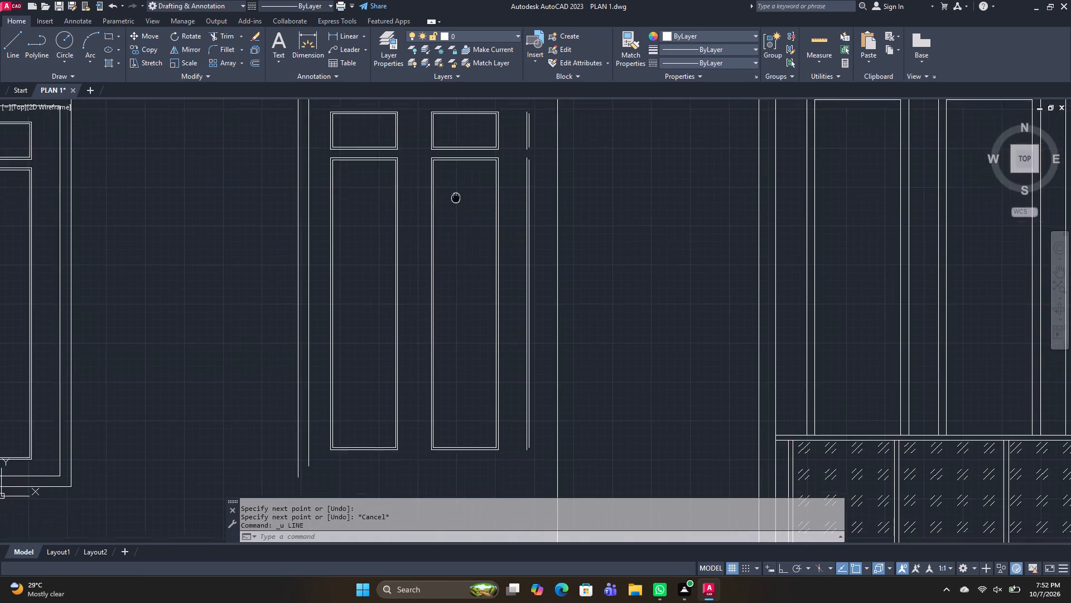
middle_drag(454, 183, 445, 142)
key(l)
key(space)
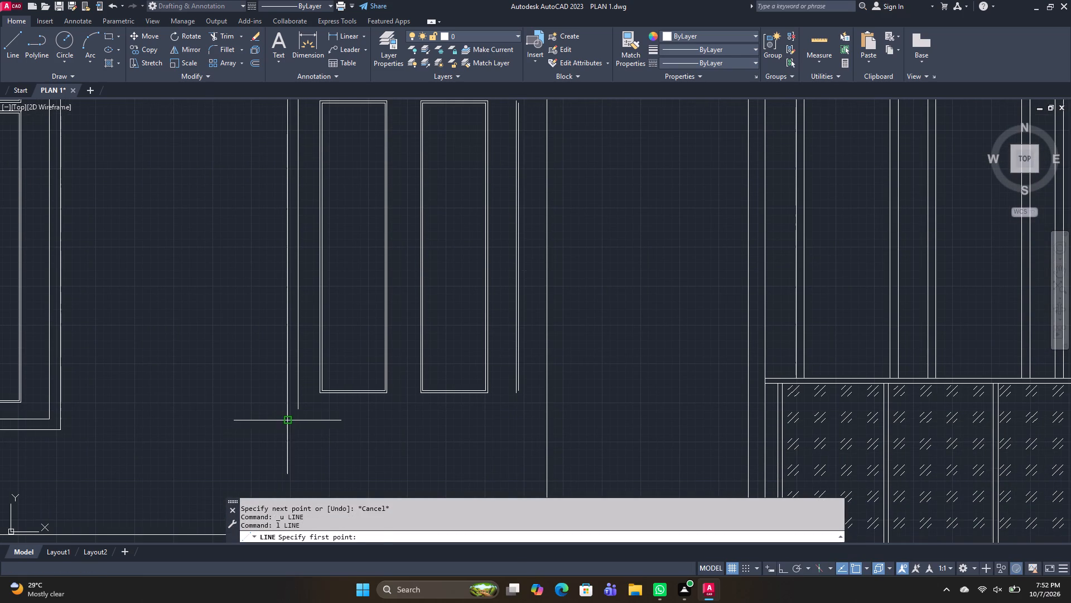
click(287, 422)
click(633, 416)
key(space)
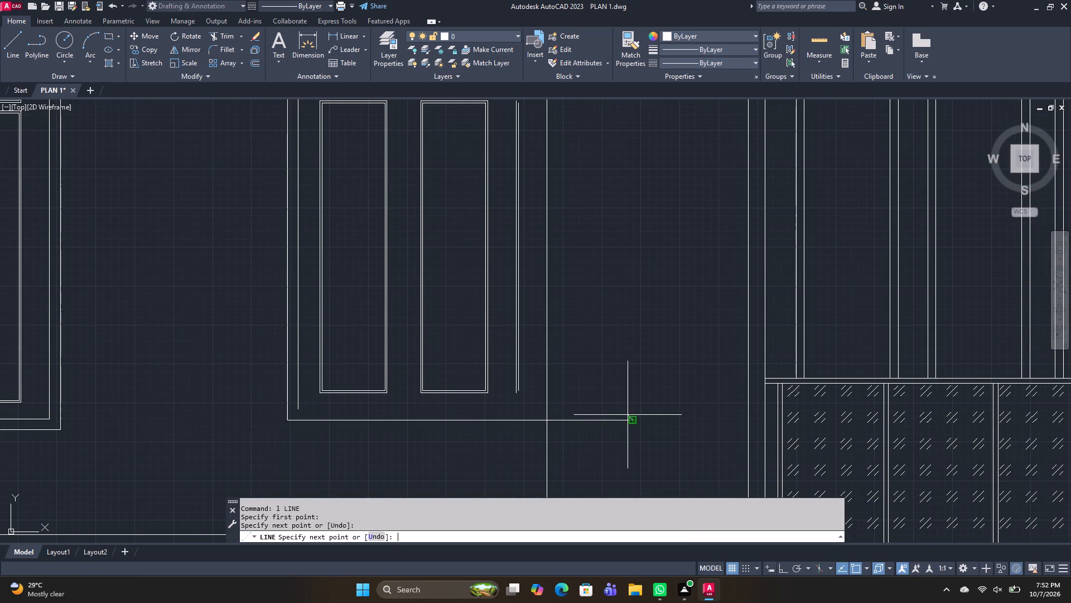
key(space)
drag(297, 406, 327, 410)
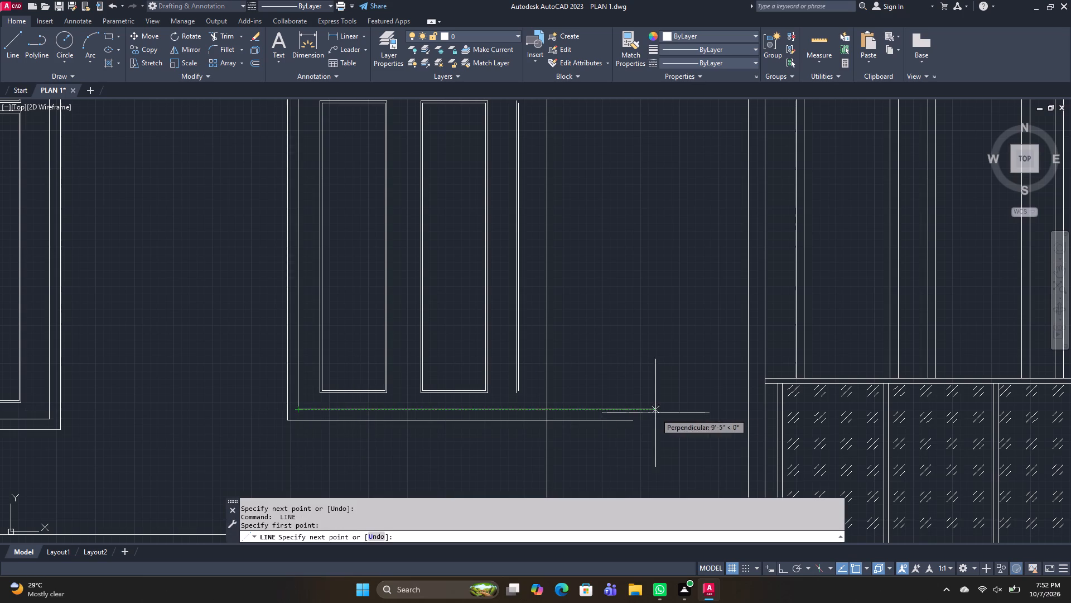
click(668, 409)
key(space)
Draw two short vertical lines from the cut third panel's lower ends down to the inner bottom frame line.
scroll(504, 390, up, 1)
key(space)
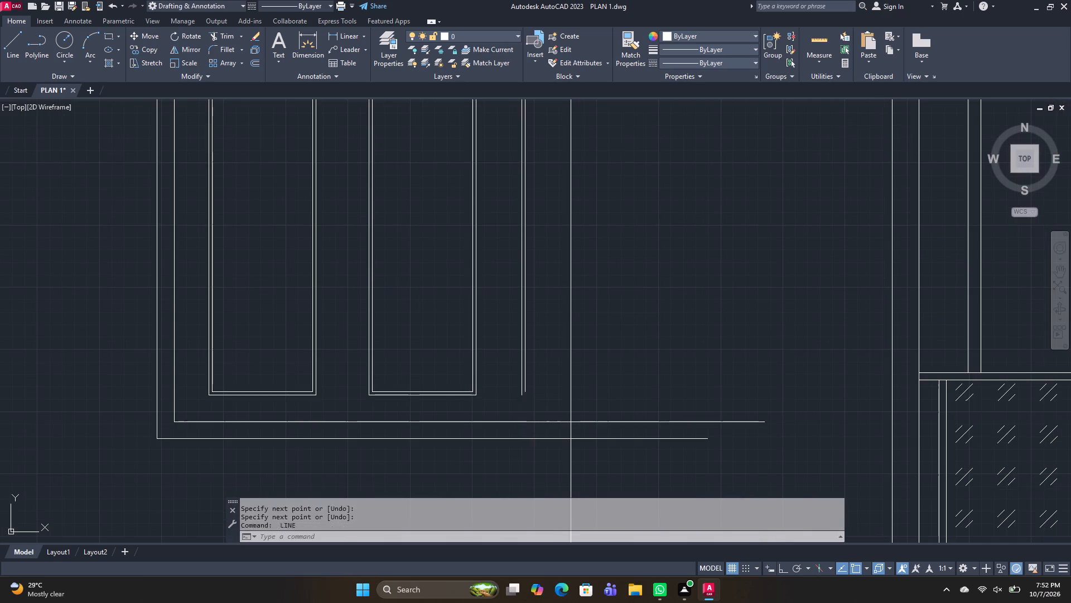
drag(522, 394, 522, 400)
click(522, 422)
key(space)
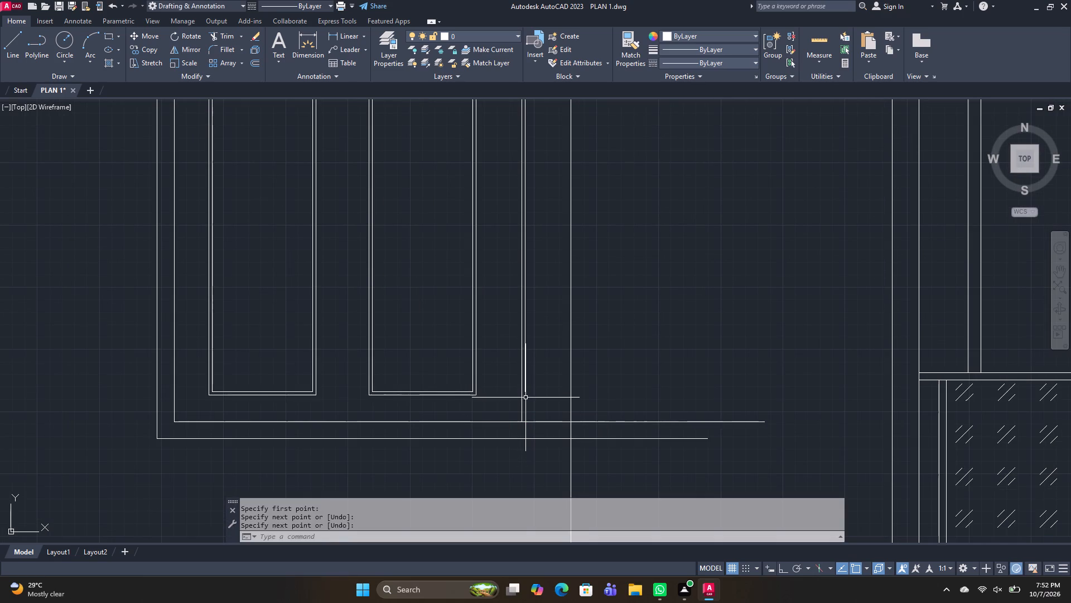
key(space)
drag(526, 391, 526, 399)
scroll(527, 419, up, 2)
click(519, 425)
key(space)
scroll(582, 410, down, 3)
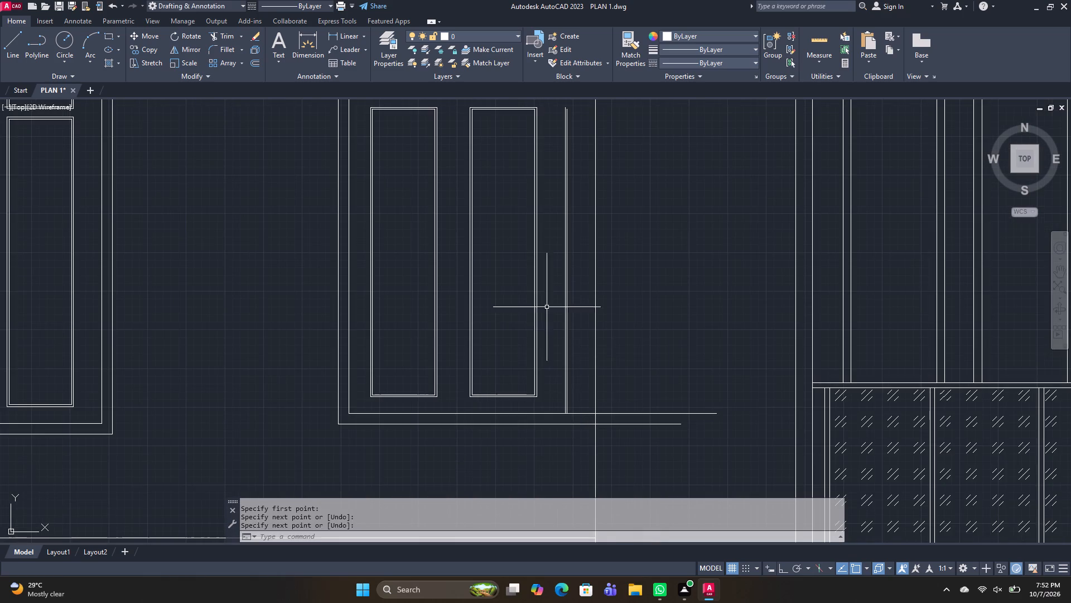
Erase the cut third panel's leftover vertical lines and the two short lines beneath them.
middle_drag(540, 311, 500, 437)
scroll(546, 228, up, 1)
scroll(512, 310, down, 2)
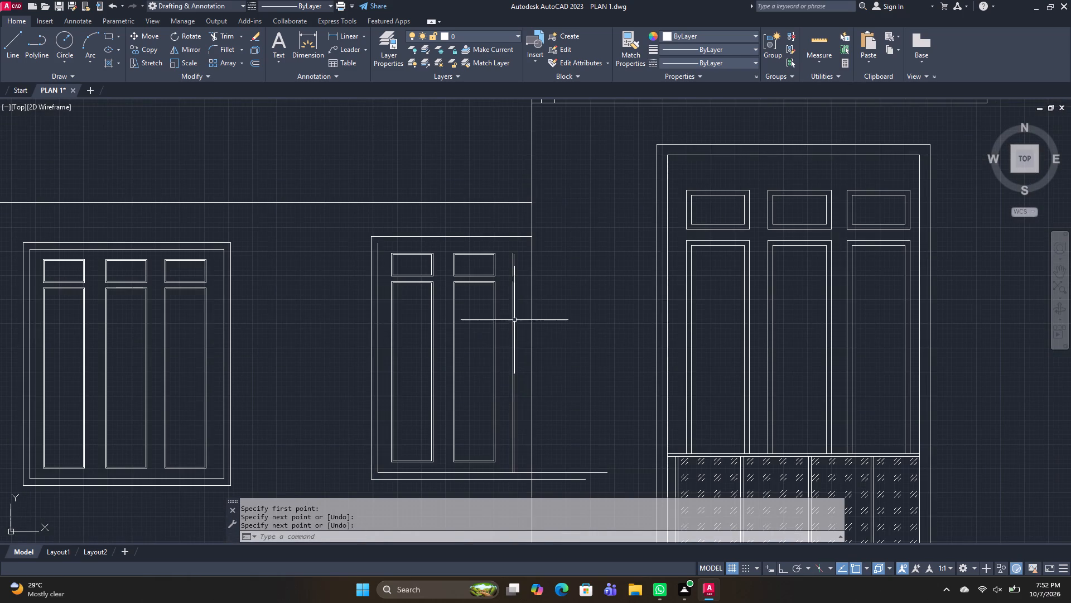
drag(520, 399, 508, 362)
click(510, 251)
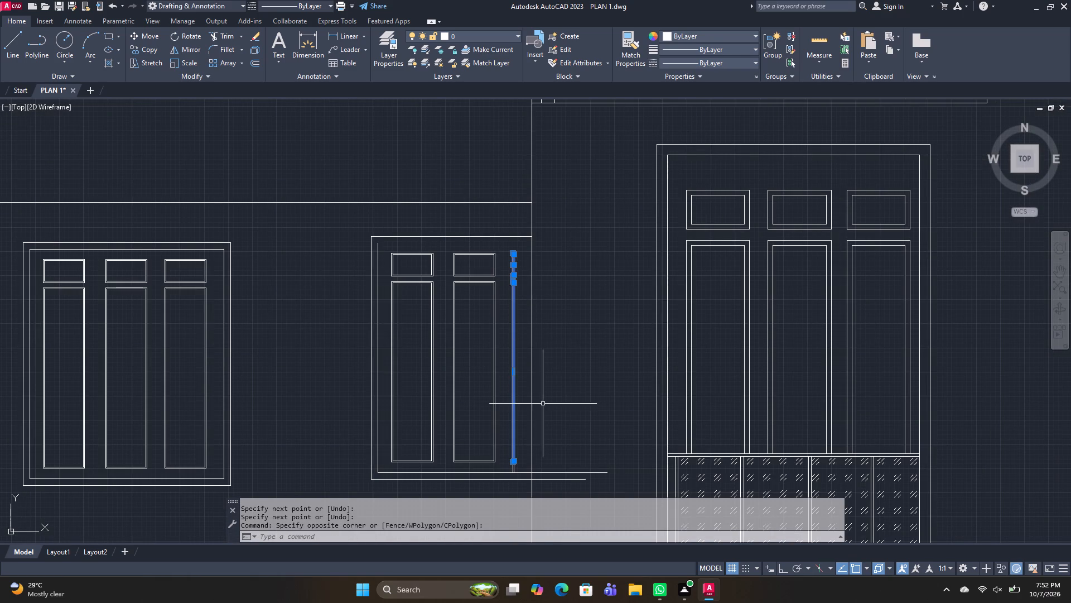
key(Delete)
scroll(509, 454, up, 2)
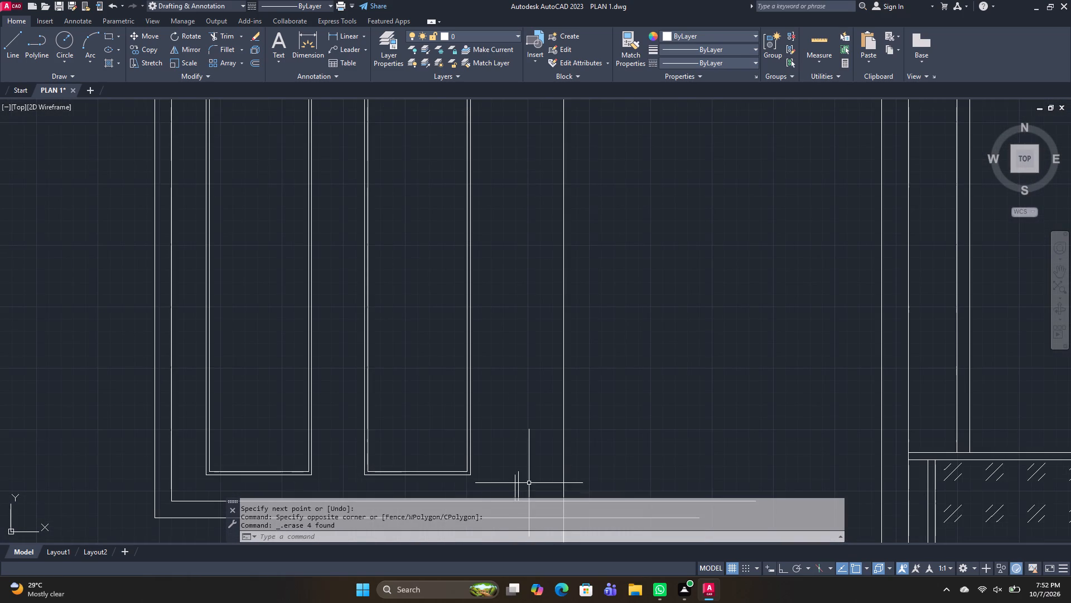
drag(529, 483, 523, 483)
click(506, 481)
key(Delete)
Mirror the window's two west frame lines about a vertical axis midway between the two remaining panels, keeping the originals.
middle_drag(522, 401, 514, 313)
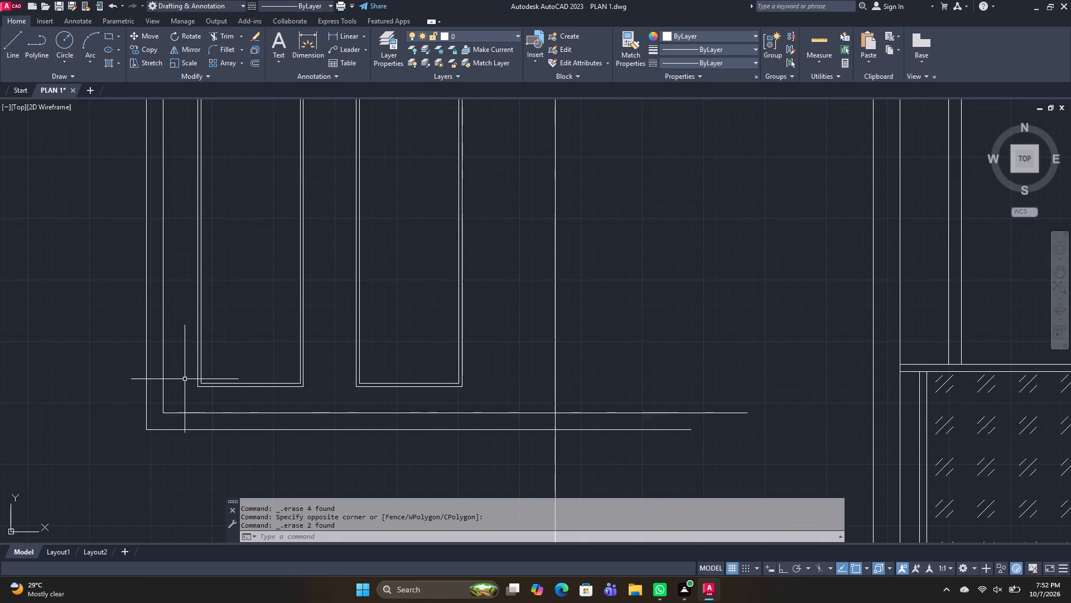
click(165, 372)
click(146, 366)
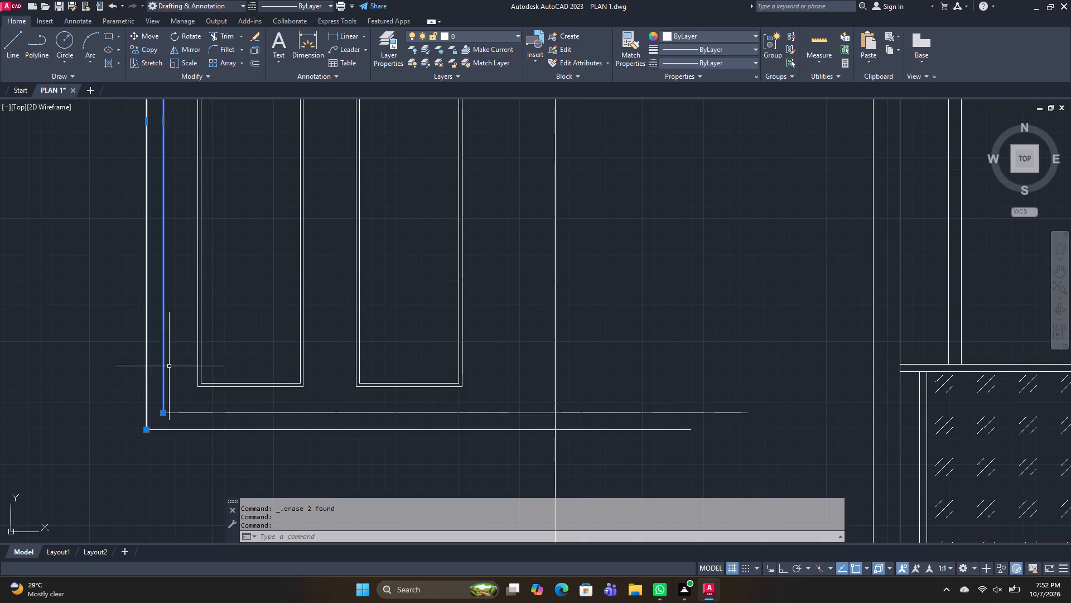
key(m)
key(i)
key(space)
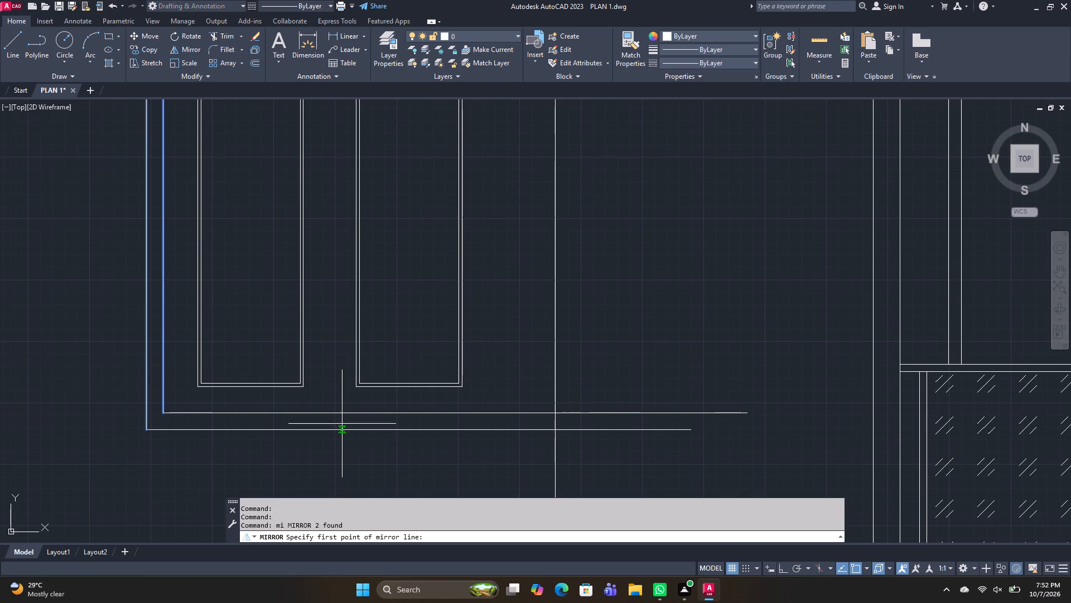
scroll(345, 361, down, 2)
scroll(340, 154, up, 2)
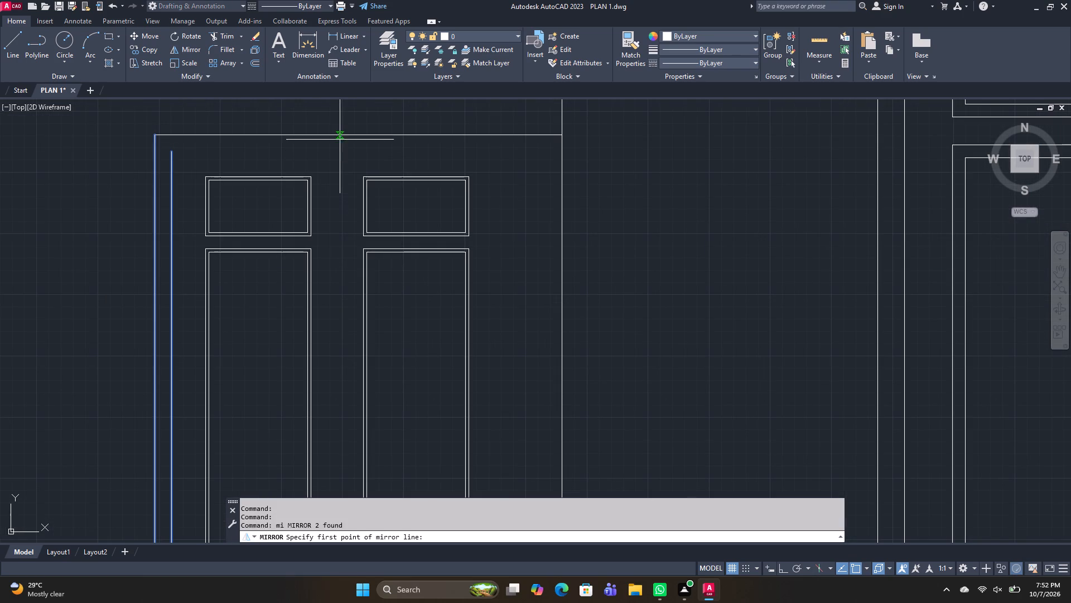
click(337, 136)
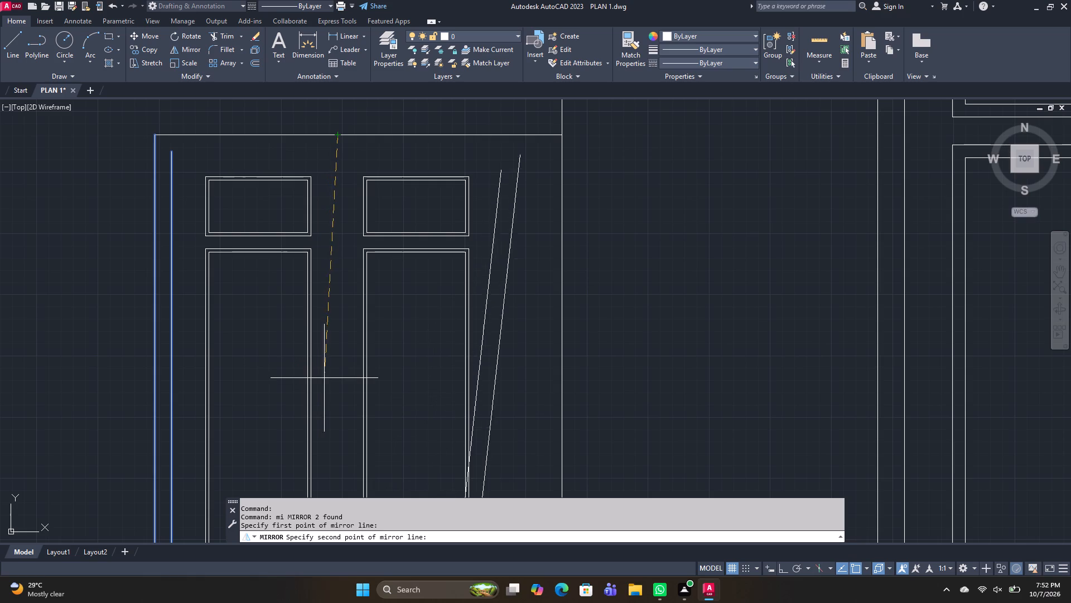
click(787, 568)
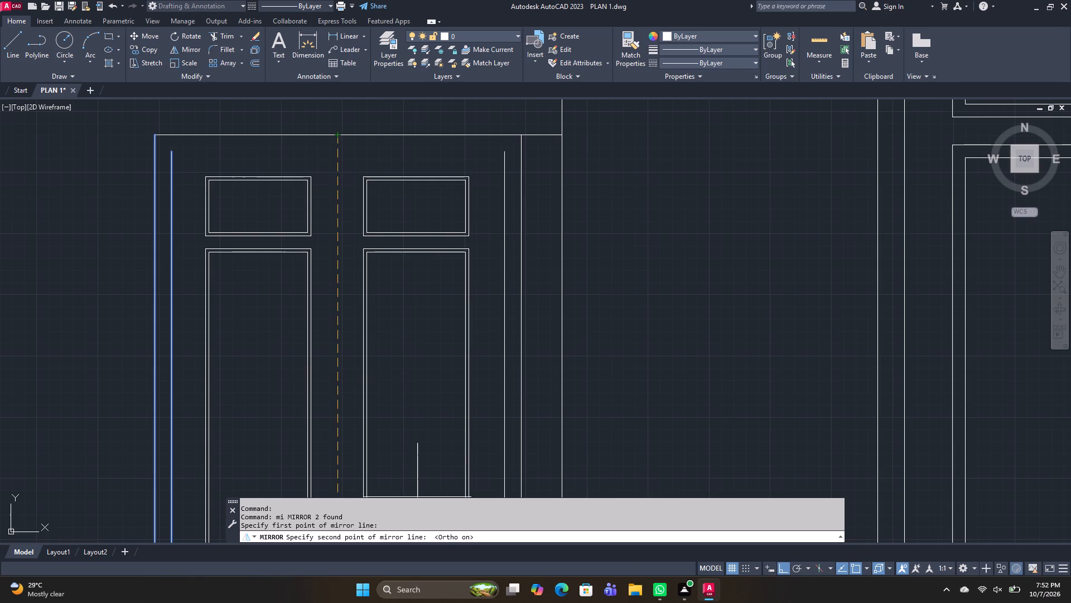
click(345, 415)
key(space)
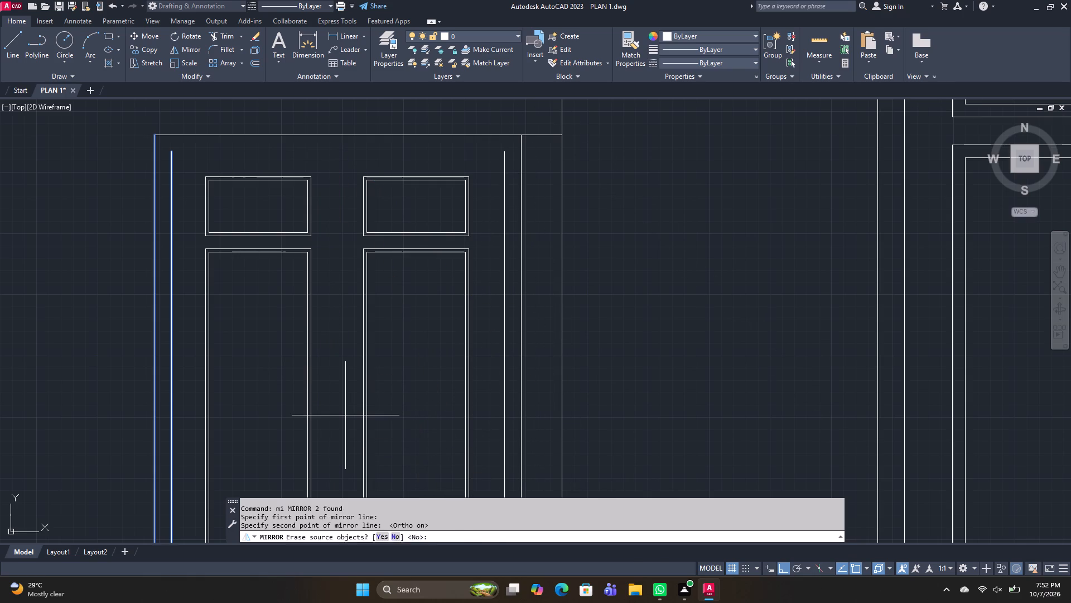
Trim the two-panel window's top frame line where it runs past the mirrored outer side line.
key(t)
key(r)
key(space)
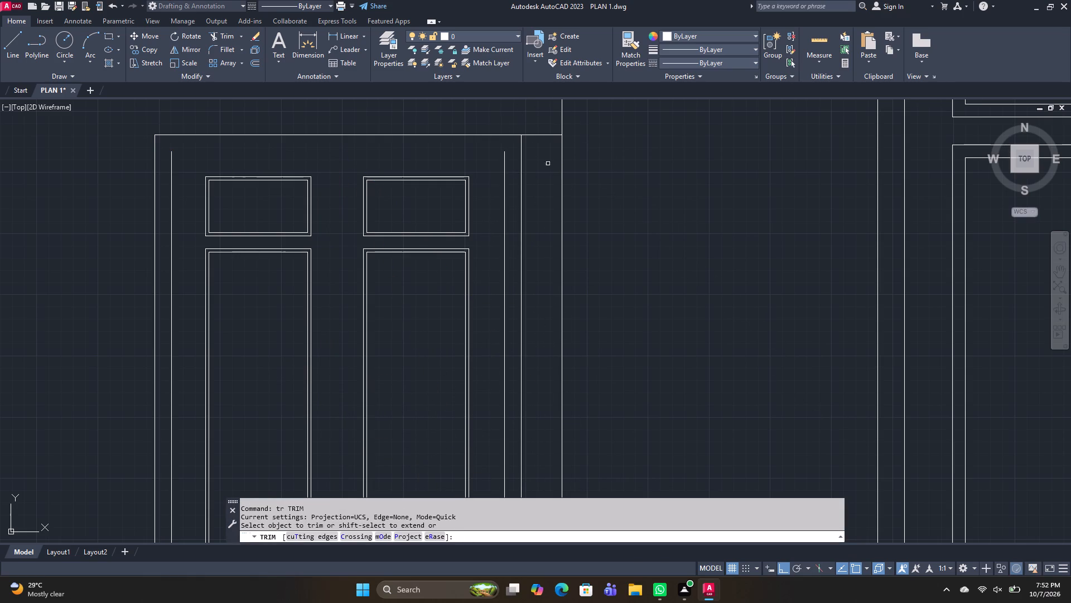
click(544, 141)
click(540, 117)
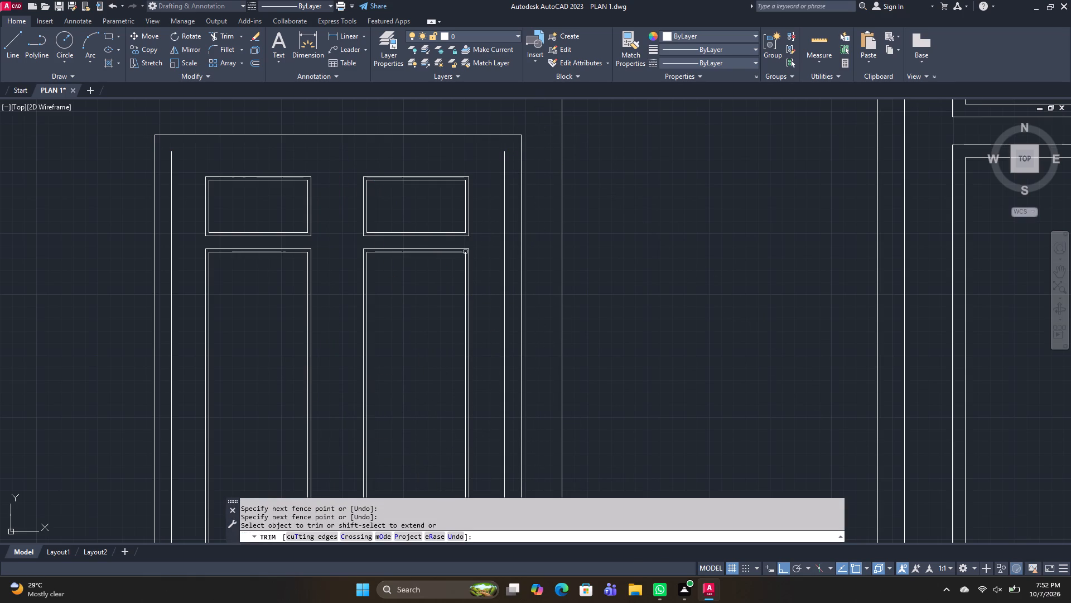
Trim the two-panel window's outer and inner bottom frame lines back to the matching east side lines.
middle_drag(480, 258, 440, 138)
middle_drag(530, 453, 496, 281)
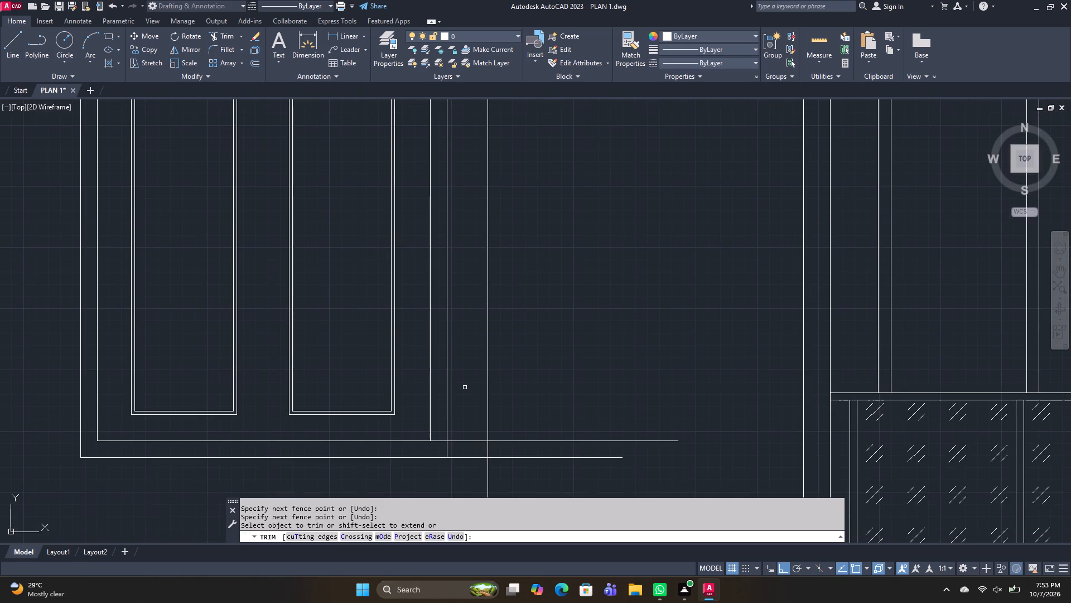
drag(543, 452, 557, 372)
drag(541, 453, 541, 471)
drag(470, 476, 477, 411)
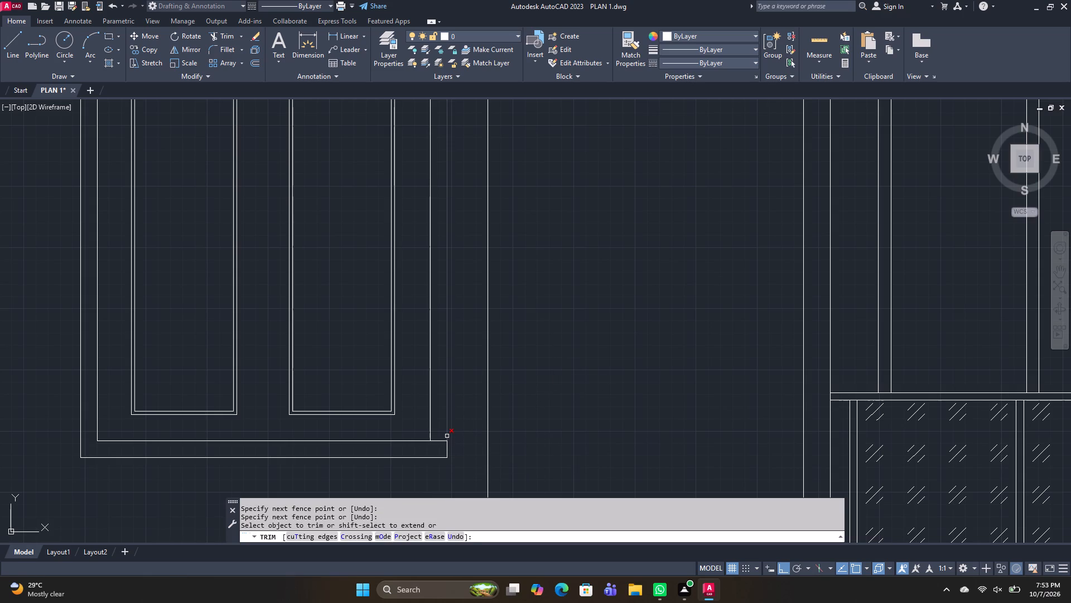
scroll(438, 443, up, 1)
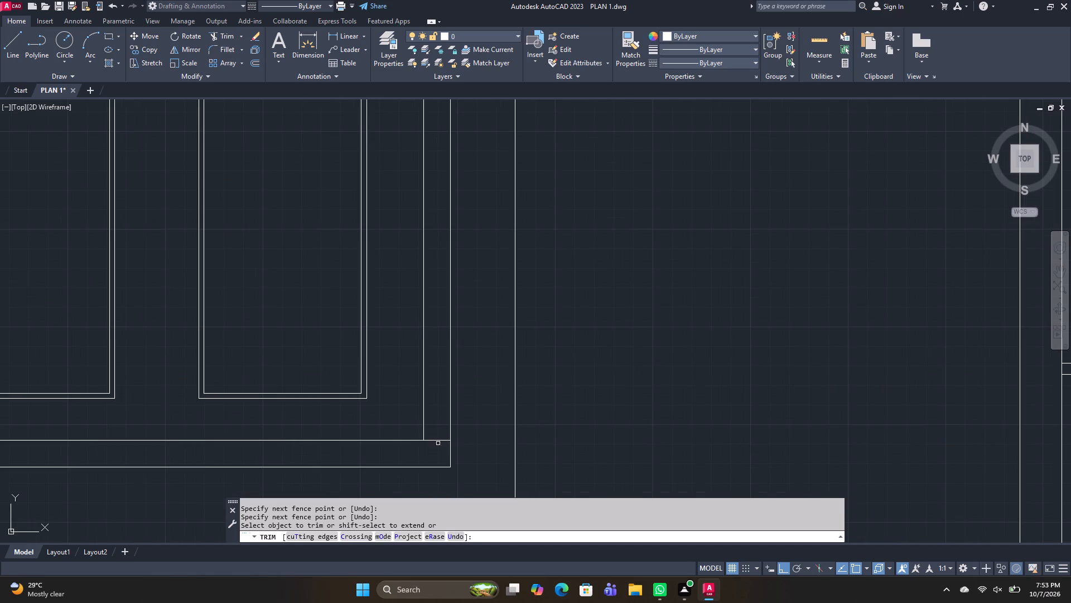
drag(437, 443, 437, 419)
scroll(442, 425, down, 1)
scroll(493, 421, down, 3)
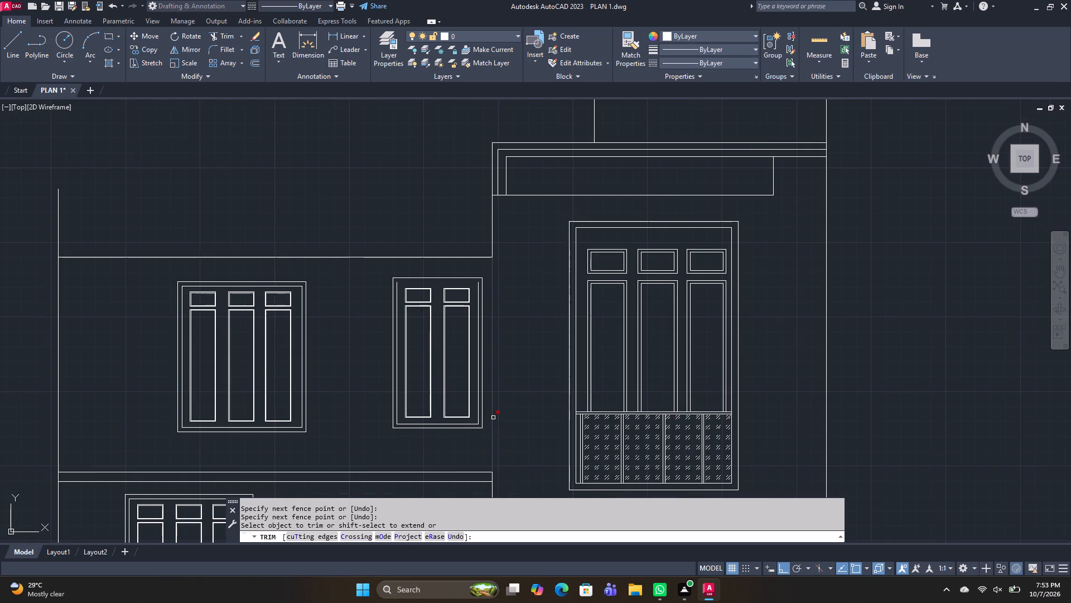
middle_drag(512, 422, 563, 390)
scroll(469, 382, up, 2)
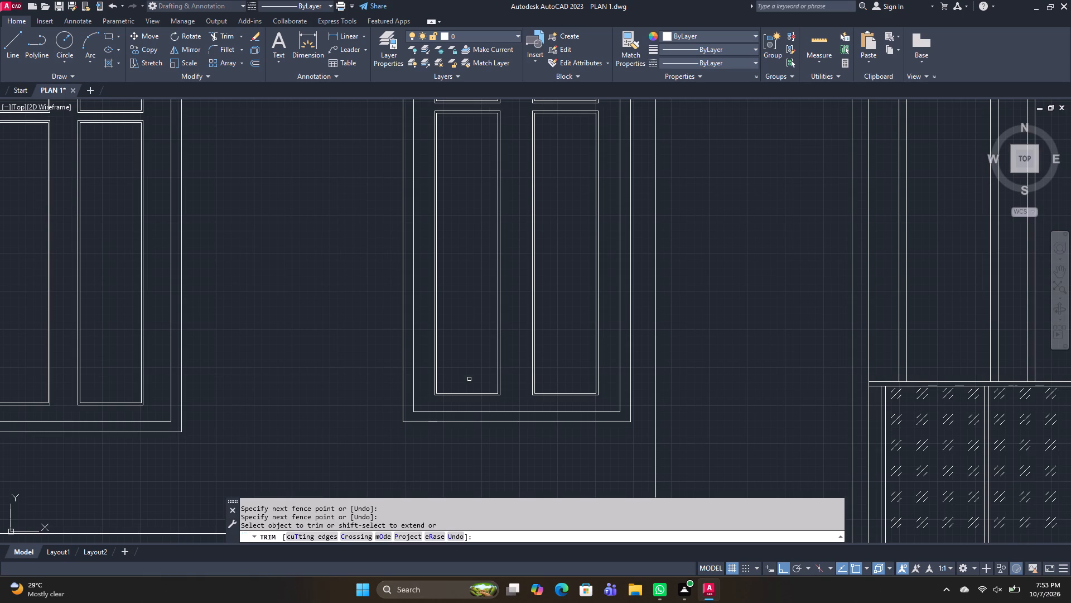
key(space)
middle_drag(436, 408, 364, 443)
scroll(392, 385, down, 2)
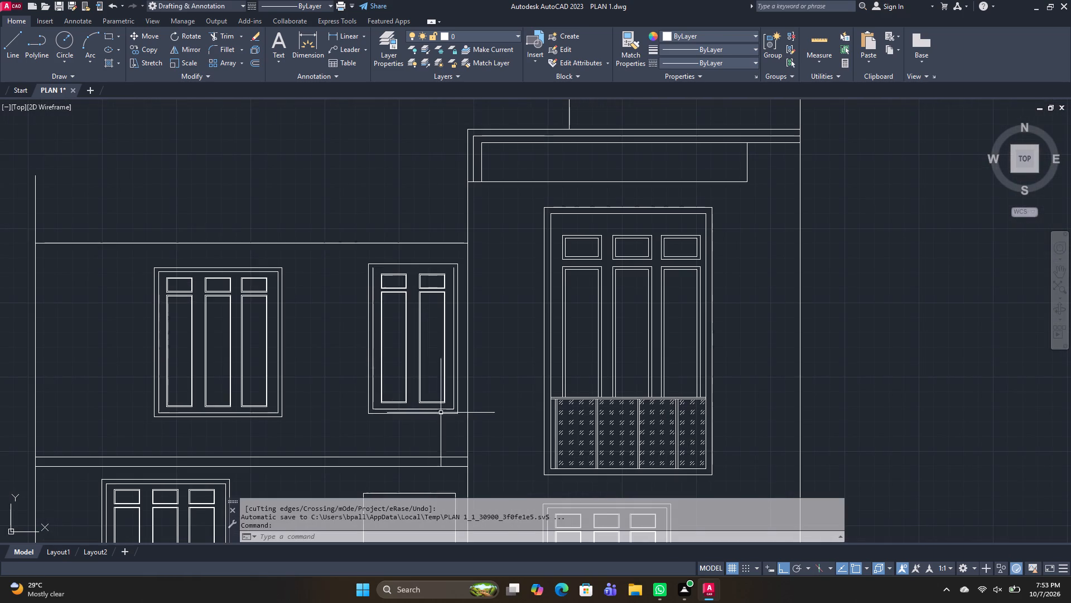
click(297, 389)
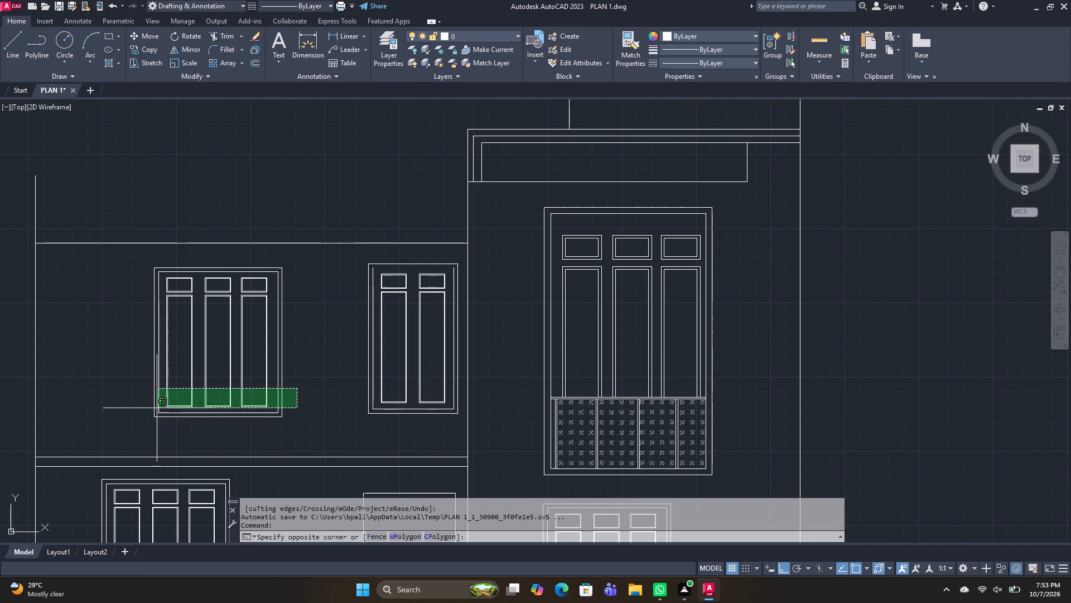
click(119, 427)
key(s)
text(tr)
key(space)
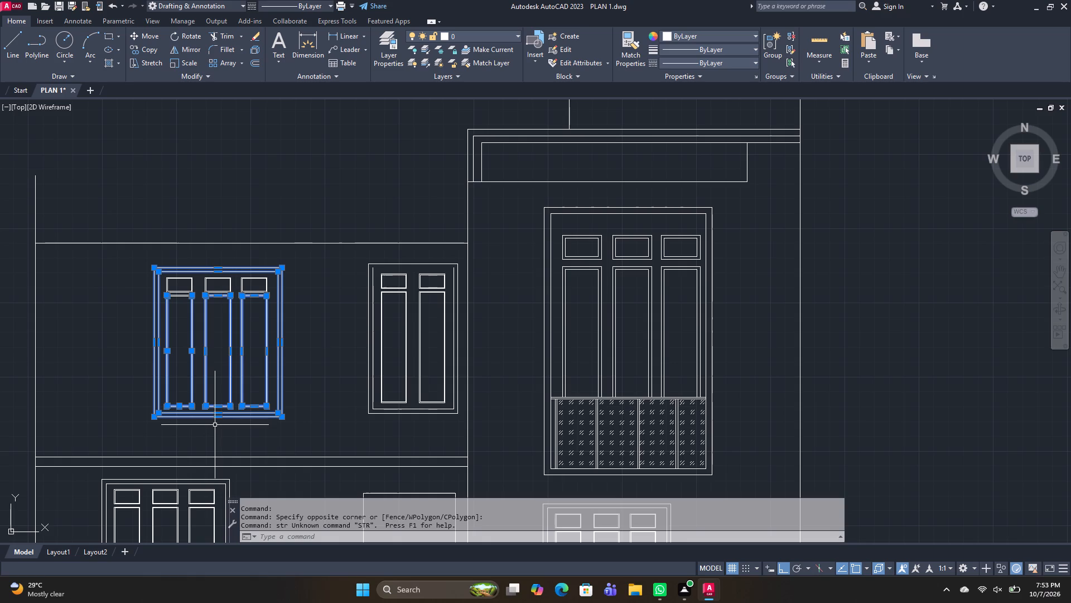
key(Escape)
Stretch the lower end of the upper-storey three-panel window vertically down to the top line of the floor band.
drag(306, 438, 300, 438)
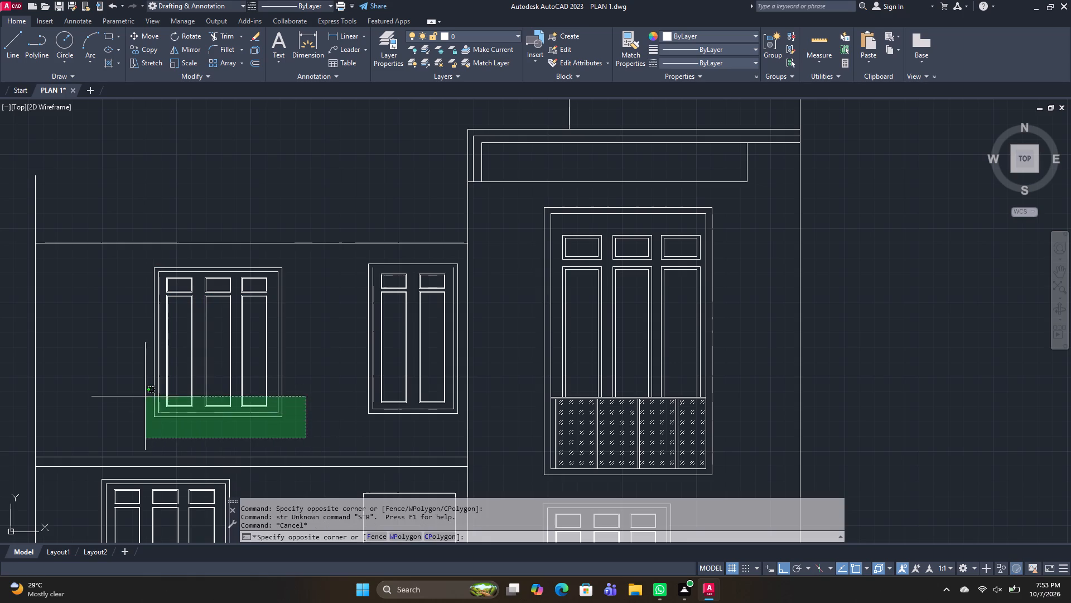
click(123, 379)
text(str)
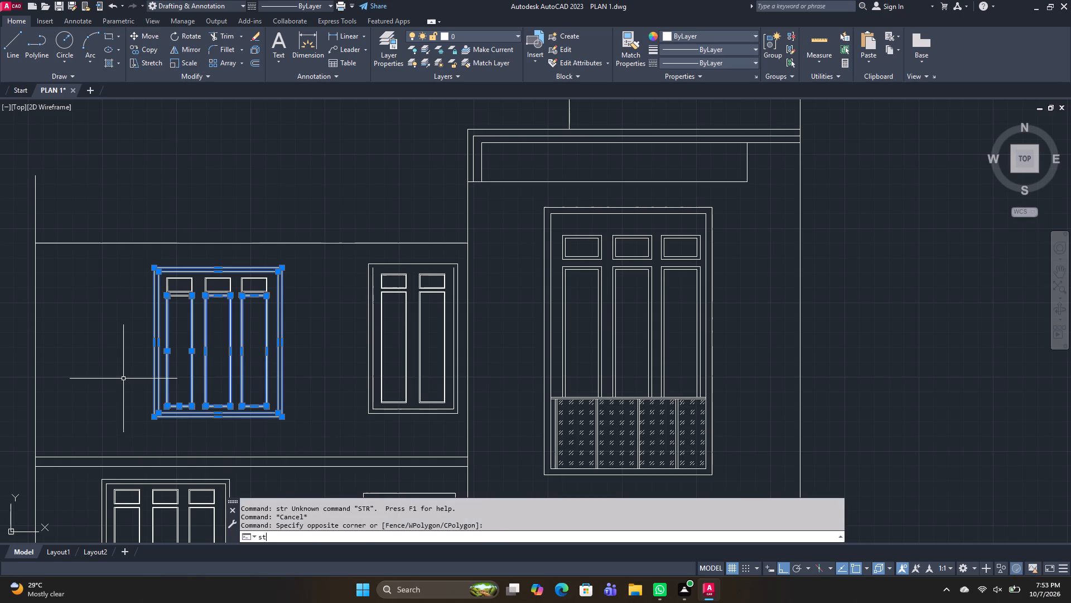
key(space)
click(219, 415)
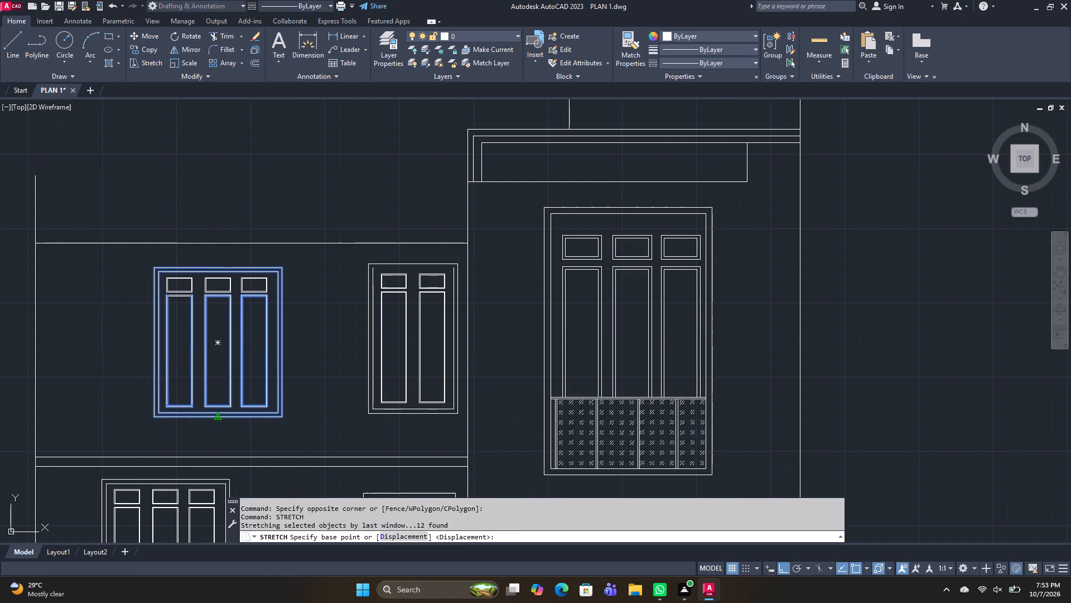
click(219, 457)
middle_drag(292, 434, 291, 405)
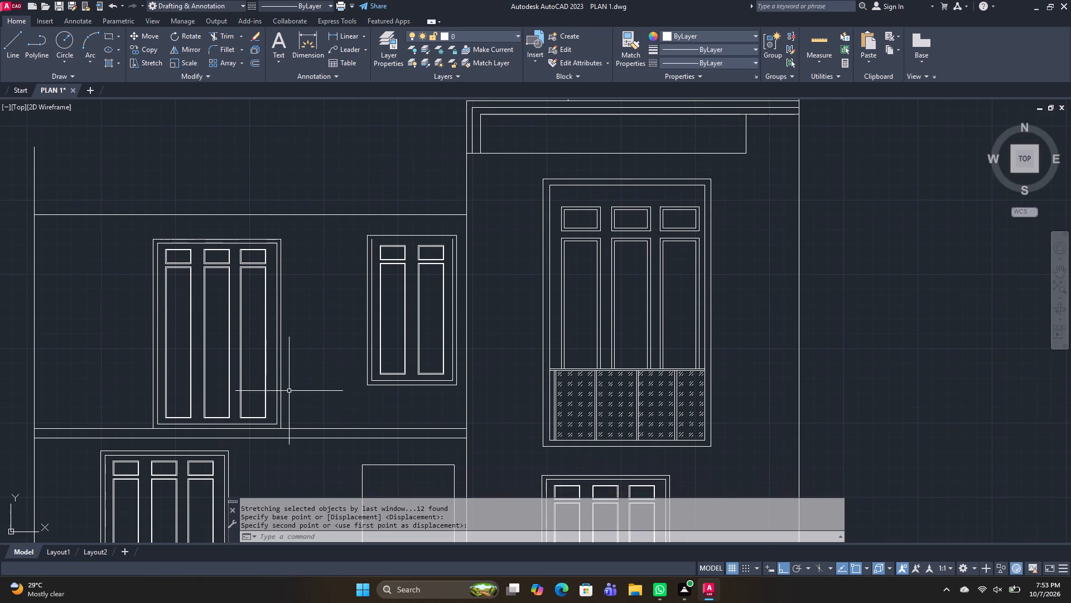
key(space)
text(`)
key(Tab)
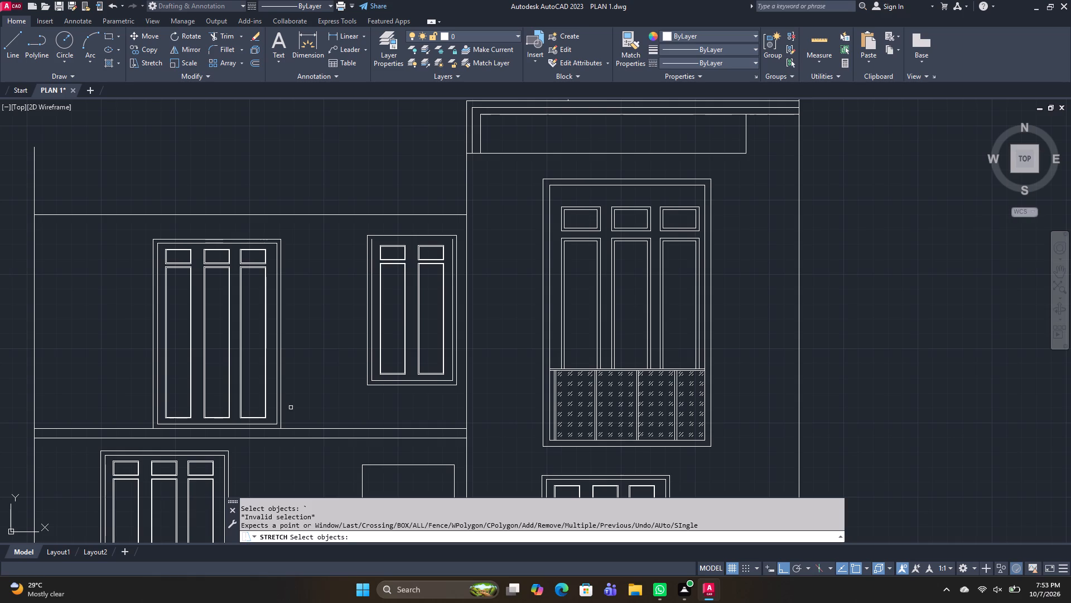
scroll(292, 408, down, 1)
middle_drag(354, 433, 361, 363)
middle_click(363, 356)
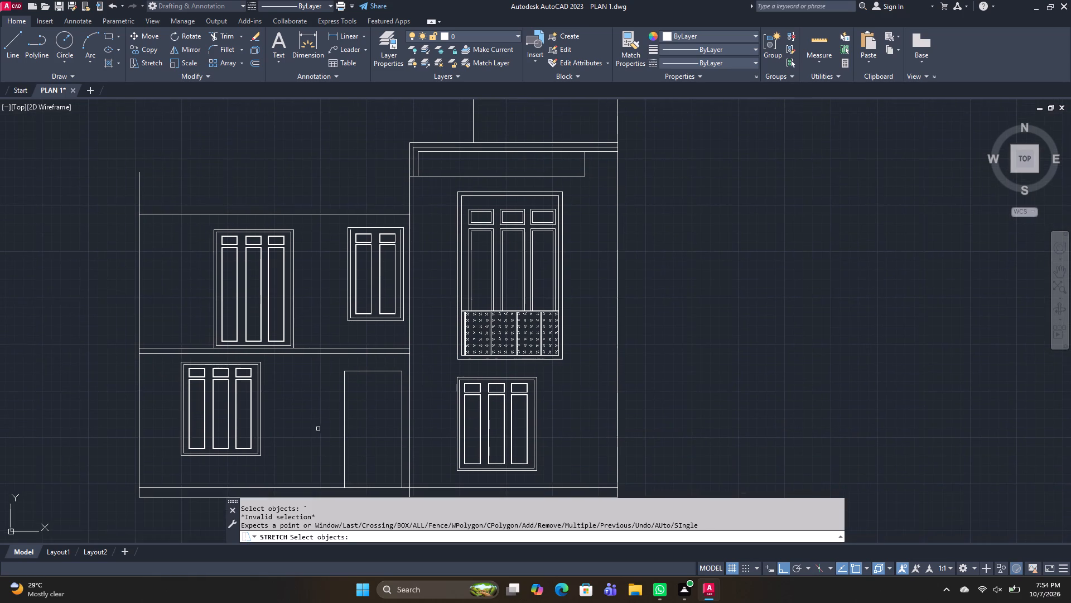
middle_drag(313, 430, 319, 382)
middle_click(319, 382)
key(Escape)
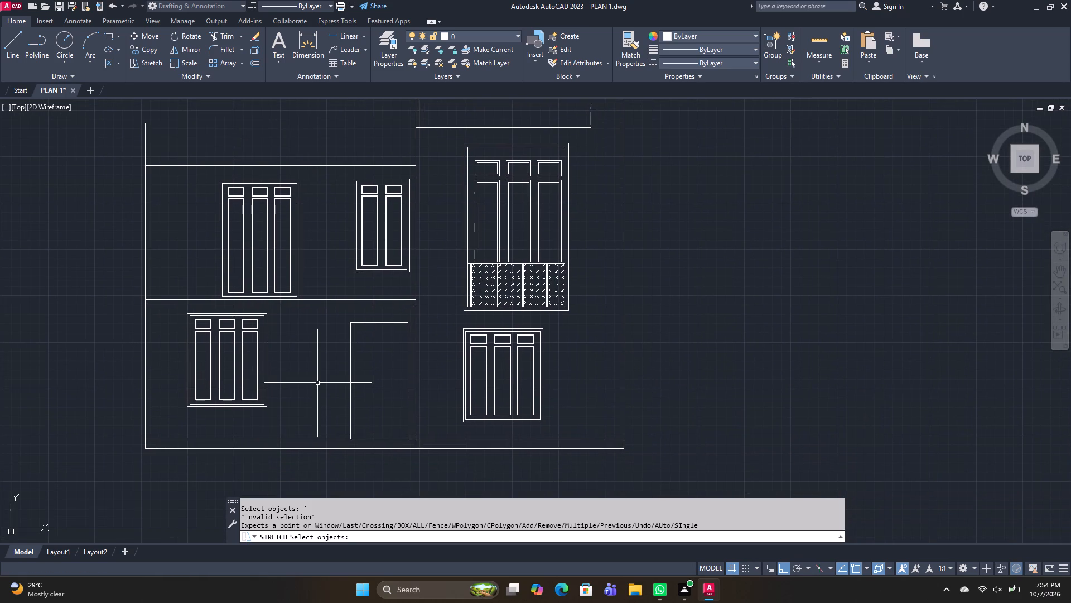
Offset the ground-floor door outline a short distance inward with the Through option to form the door frame.
text(o)
key(space)
text(t)
key(space)
scroll(351, 324, up, 1)
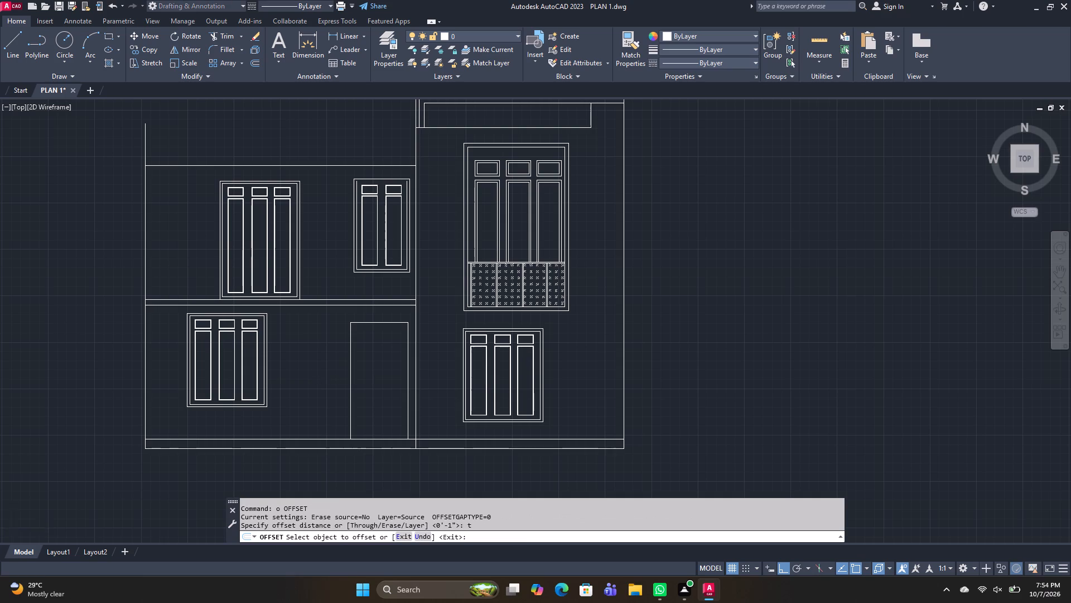
click(365, 322)
scroll(368, 327, up, 1)
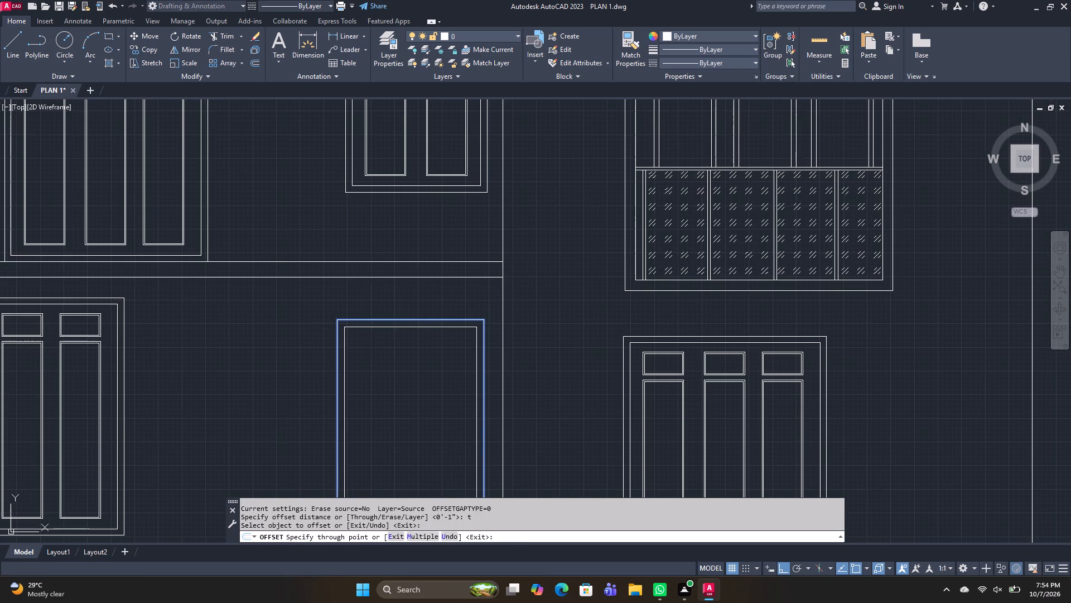
click(368, 326)
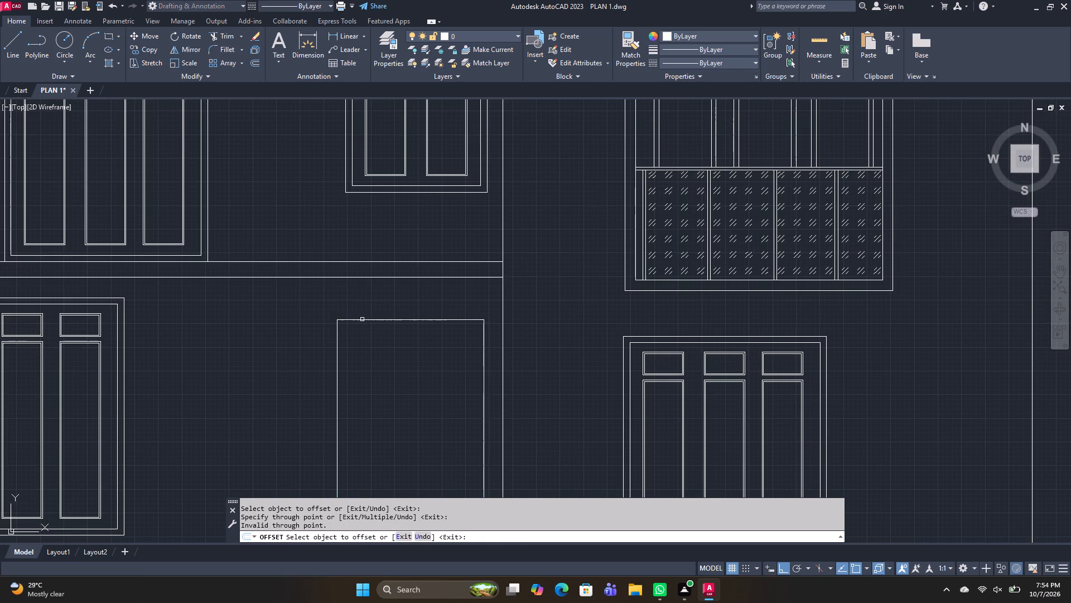
click(362, 319)
scroll(362, 327, up, 2)
click(362, 324)
middle_drag(378, 374, 371, 359)
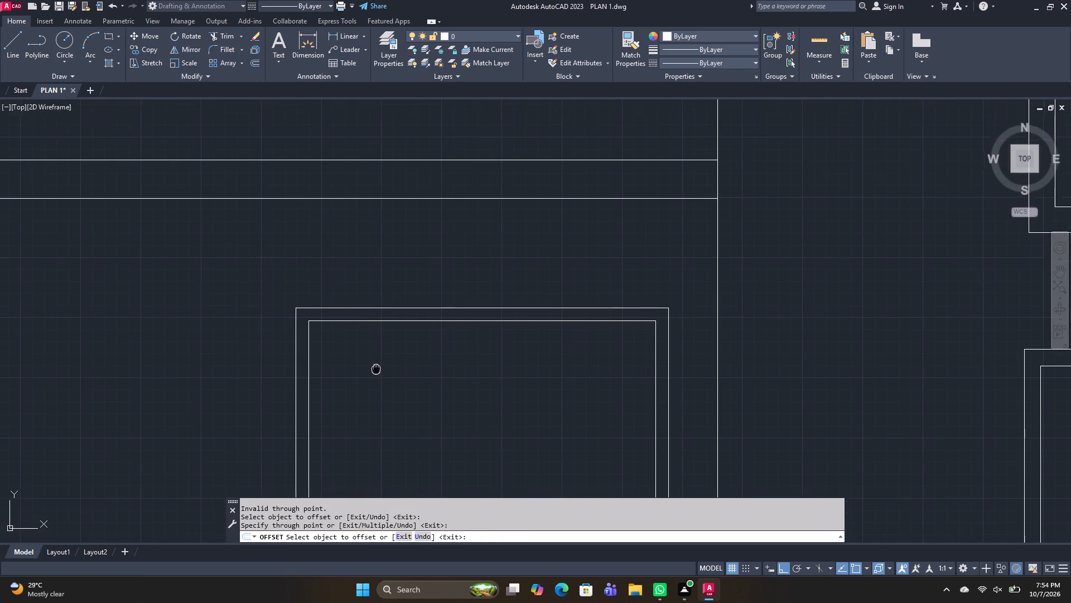
middle_drag(371, 359, 342, 294)
scroll(334, 280, down, 1)
middle_drag(359, 357, 336, 304)
key(space)
scroll(360, 382, down, 3)
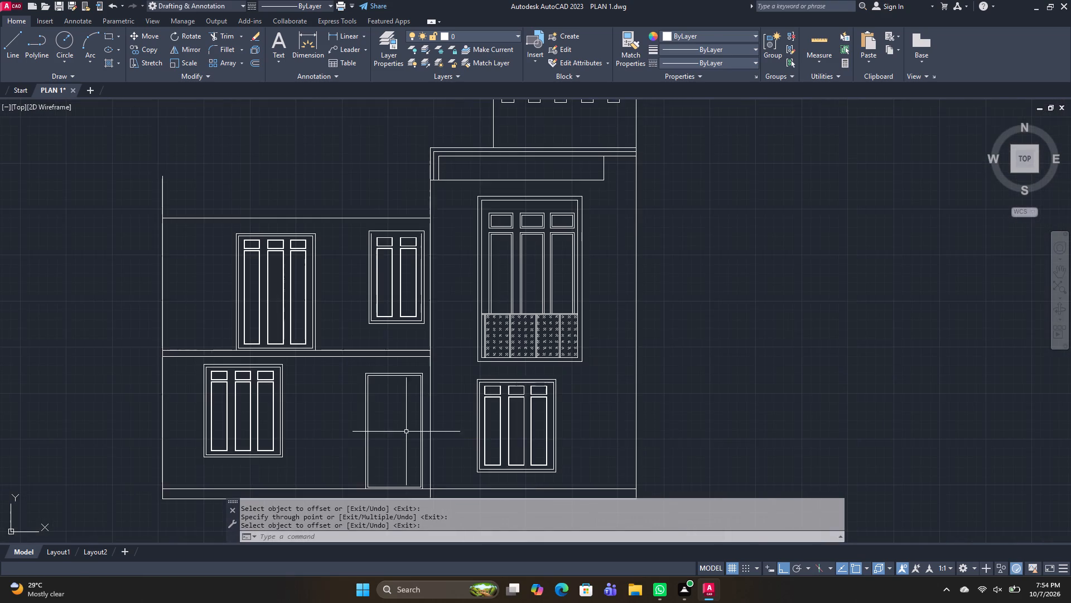
Draw a vertical centre line in the door from the inner frame's bottom midpoint to its top midpoint.
middle_drag(402, 437, 372, 368)
key(l)
key(space)
scroll(364, 437, up, 2)
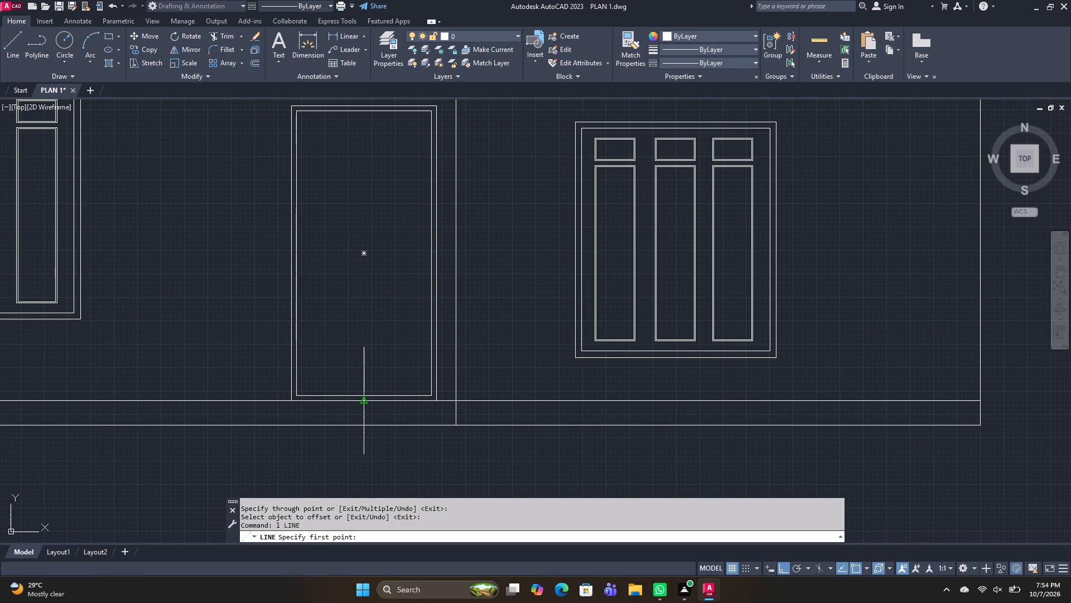
click(363, 394)
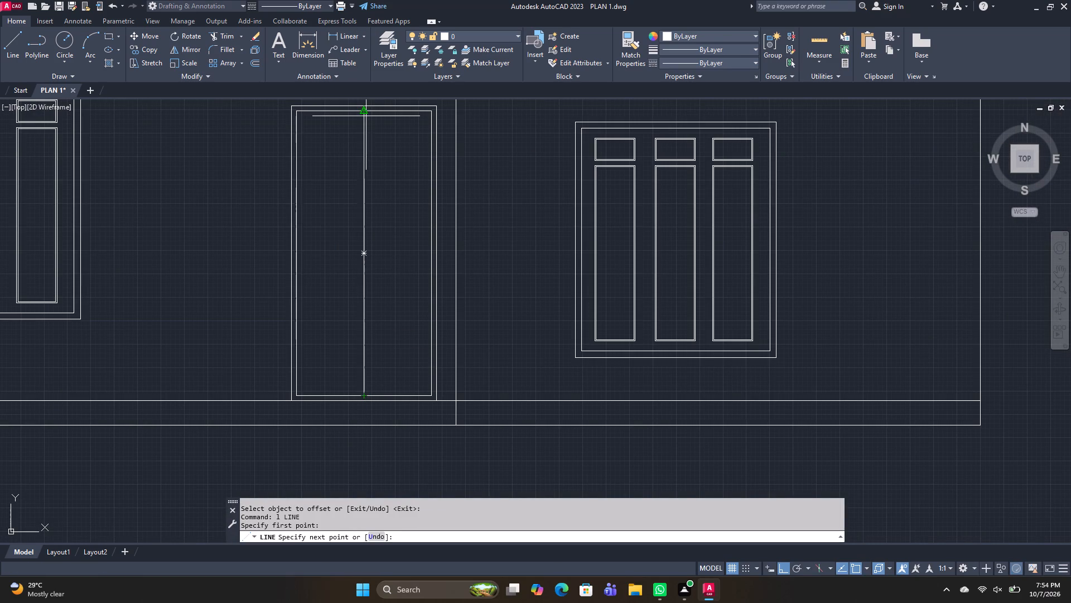
click(364, 110)
key(space)
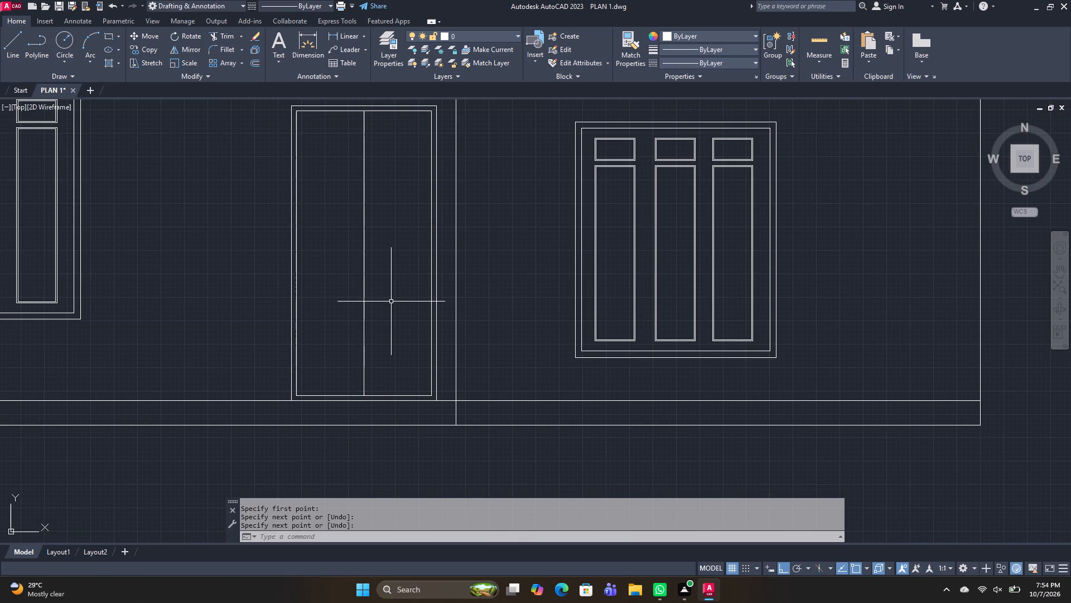
Draw a small rectangular panel at the bottom of the door's west leaf, inset from the leaf edges.
key(r)
key(e)
key(c)
key(space)
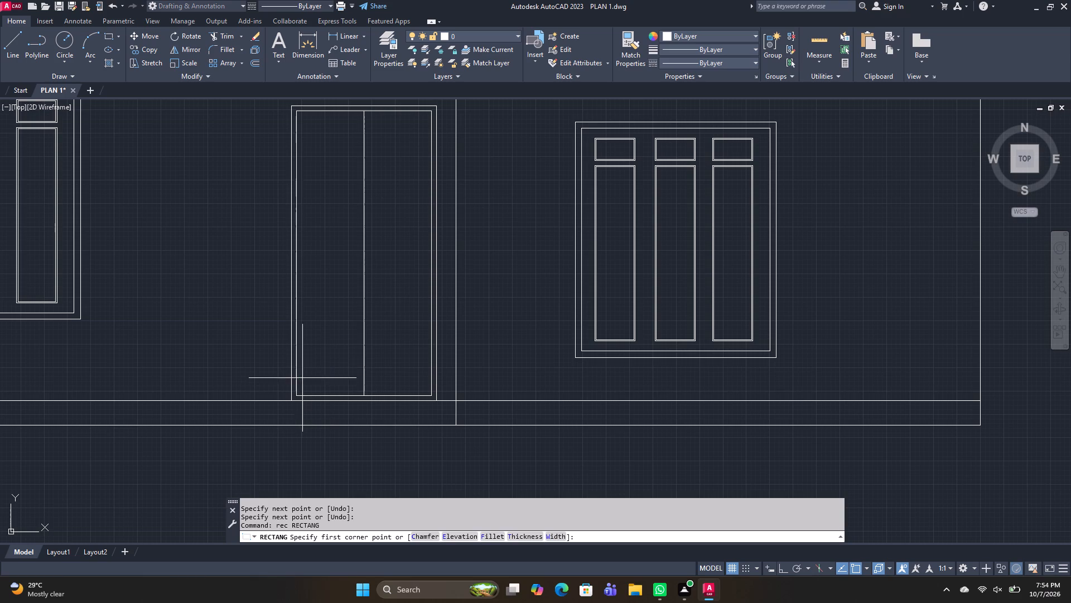
click(305, 384)
click(352, 343)
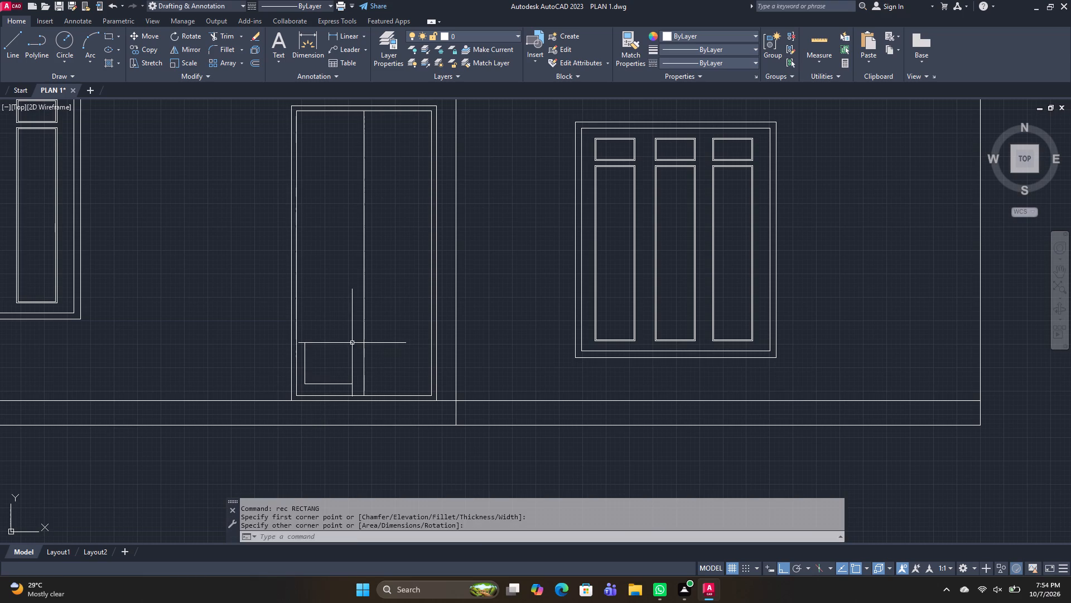
Copy the door panel vertically upward as an array of 5 items, leaving small even gaps along the west leaf.
click(346, 353)
click(333, 318)
key(c)
text(o)
key(space)
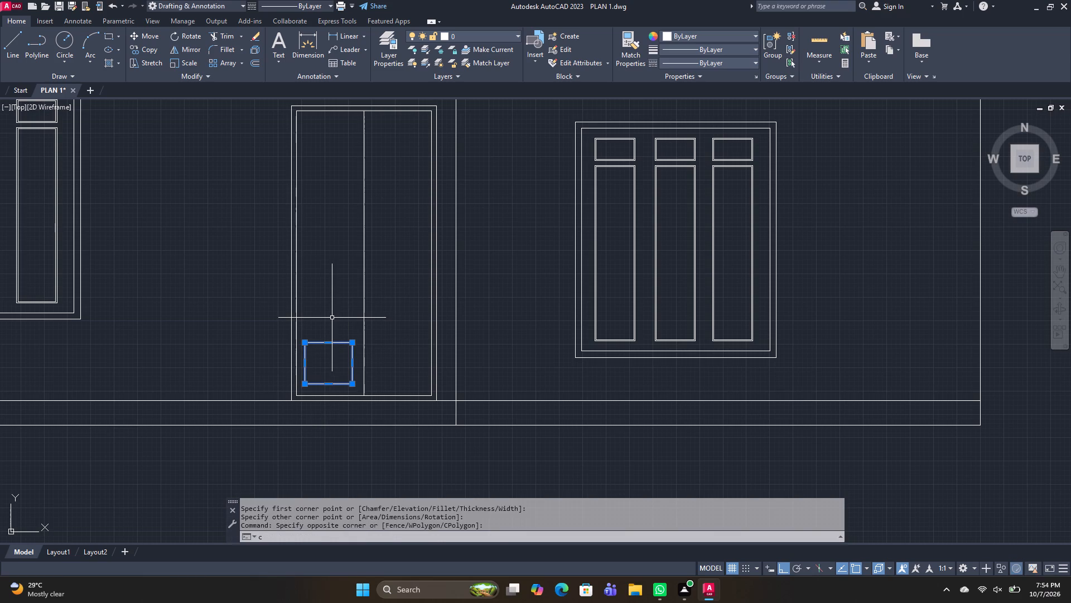
click(331, 363)
key(a)
key(space)
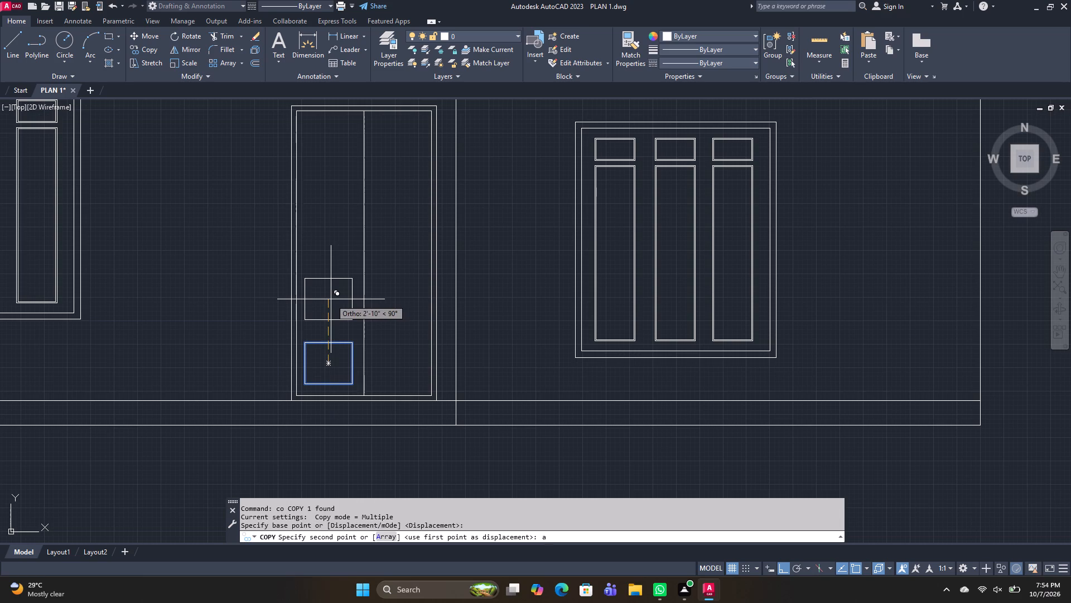
key(5)
key(Return)
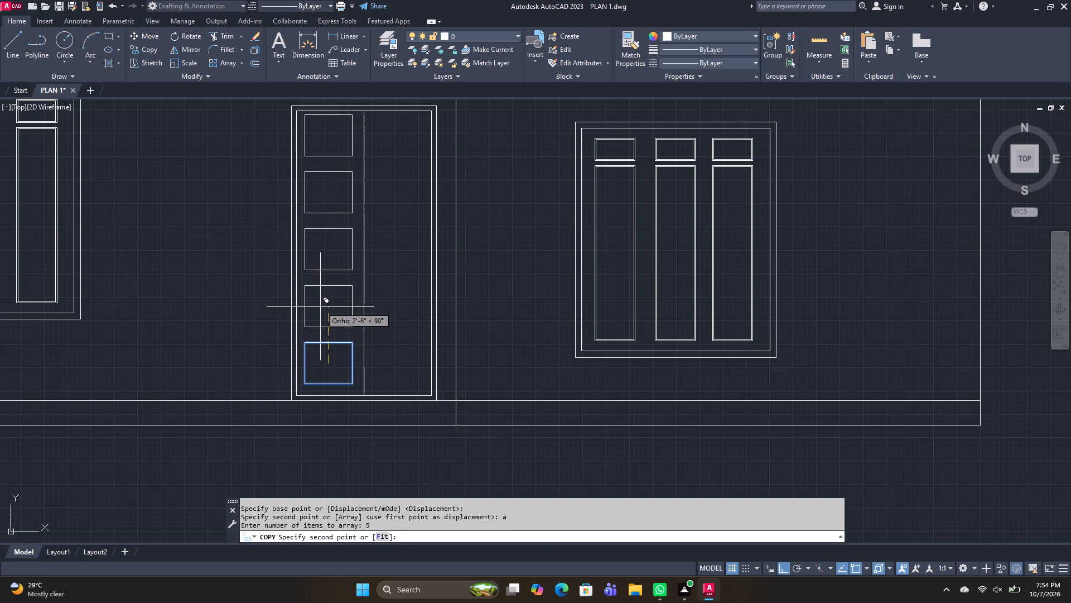
click(320, 310)
key(space)
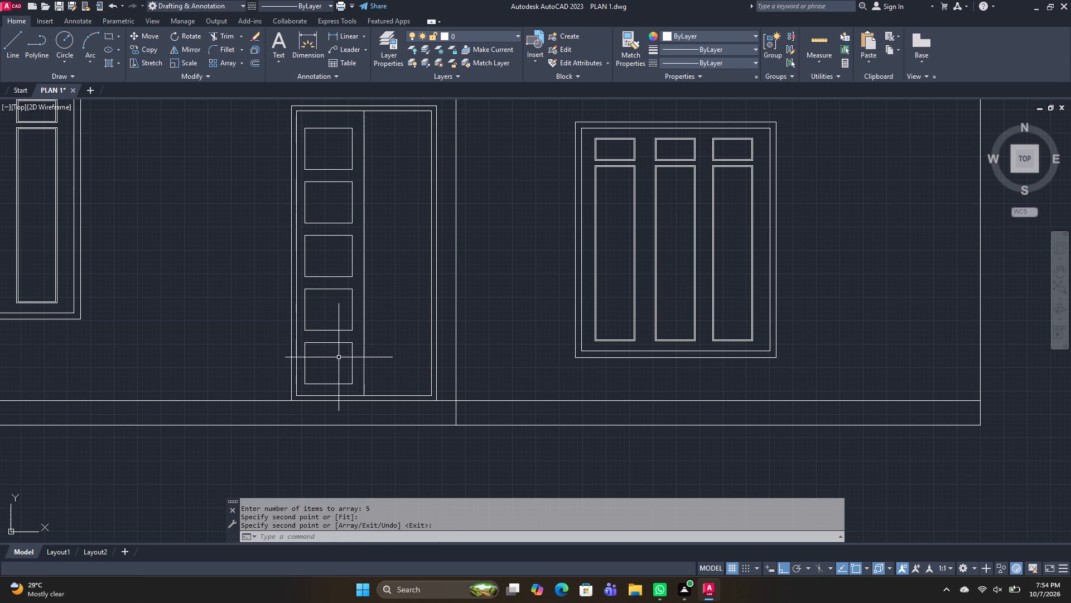
Mirror the west leaf's five door panels about the door's centre line onto the east leaf, keeping the originals.
drag(339, 362, 335, 342)
click(320, 157)
text(mi)
key(space)
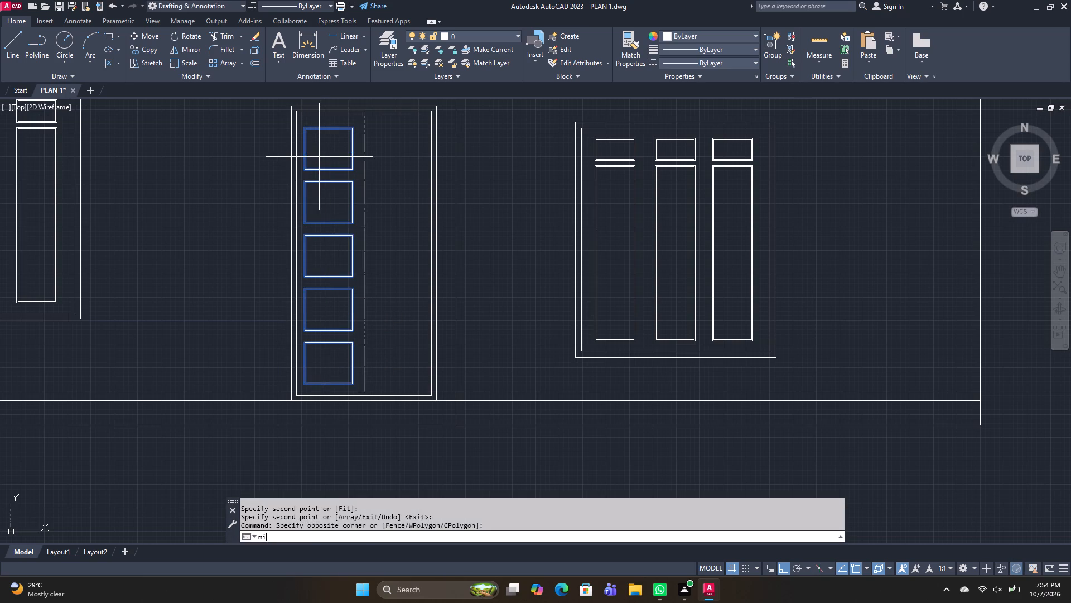
click(363, 387)
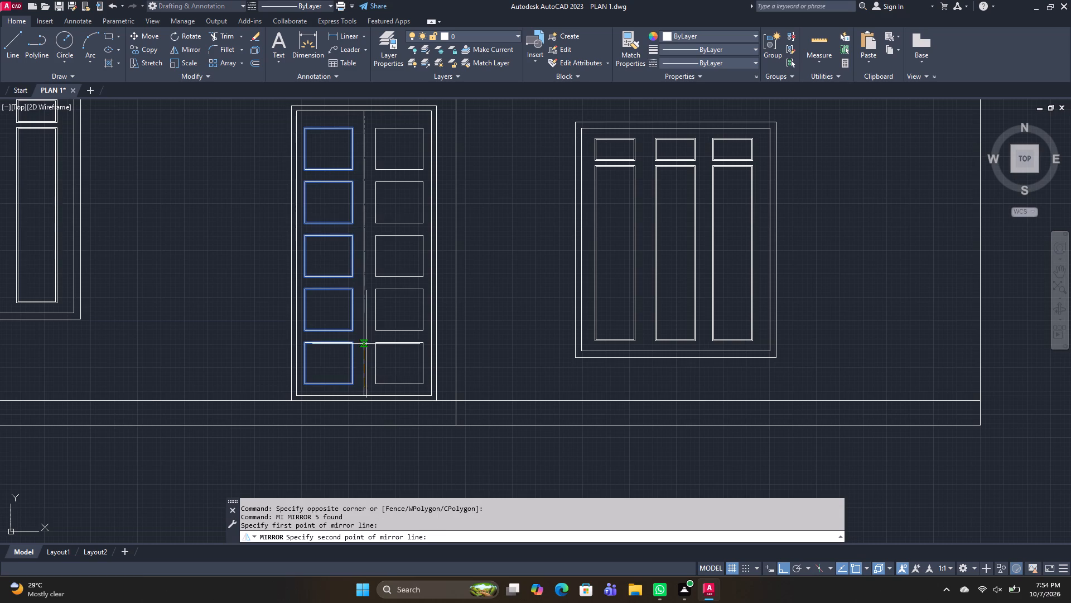
click(360, 255)
key(space)
Draw a horizontal line across the lower part of the west ground-floor window, from the west pane's outer edge to the east pane's outer edge.
middle_drag(427, 293, 496, 370)
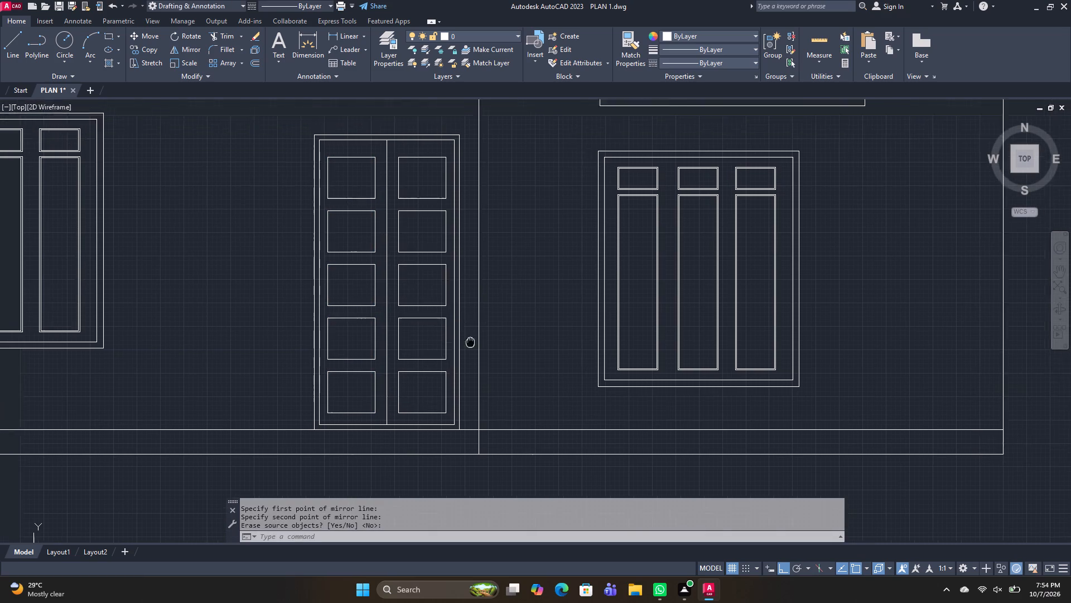
middle_drag(496, 370, 504, 376)
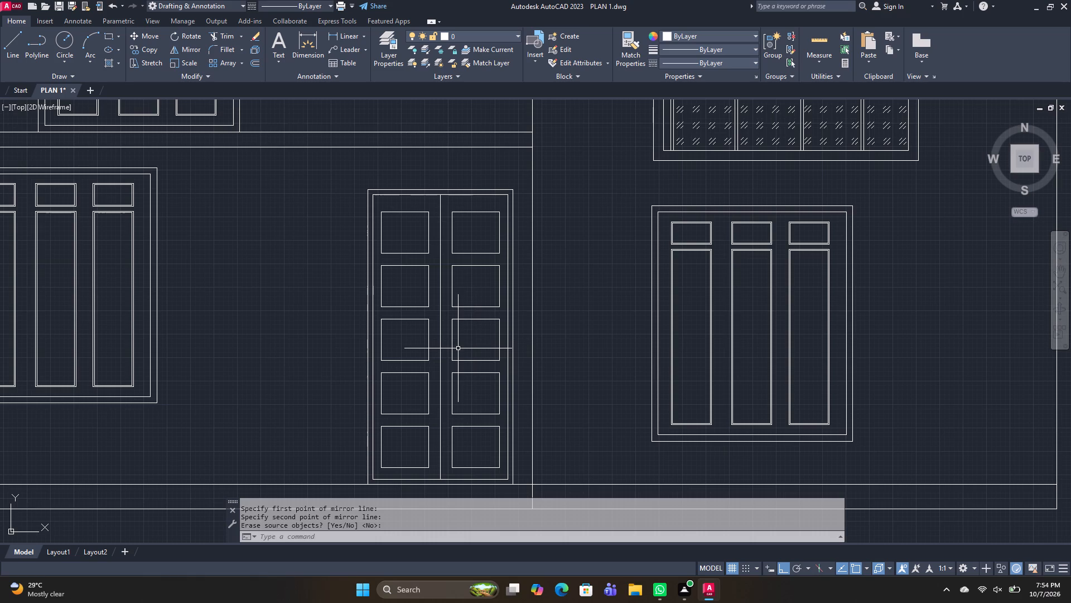
middle_drag(456, 363, 474, 250)
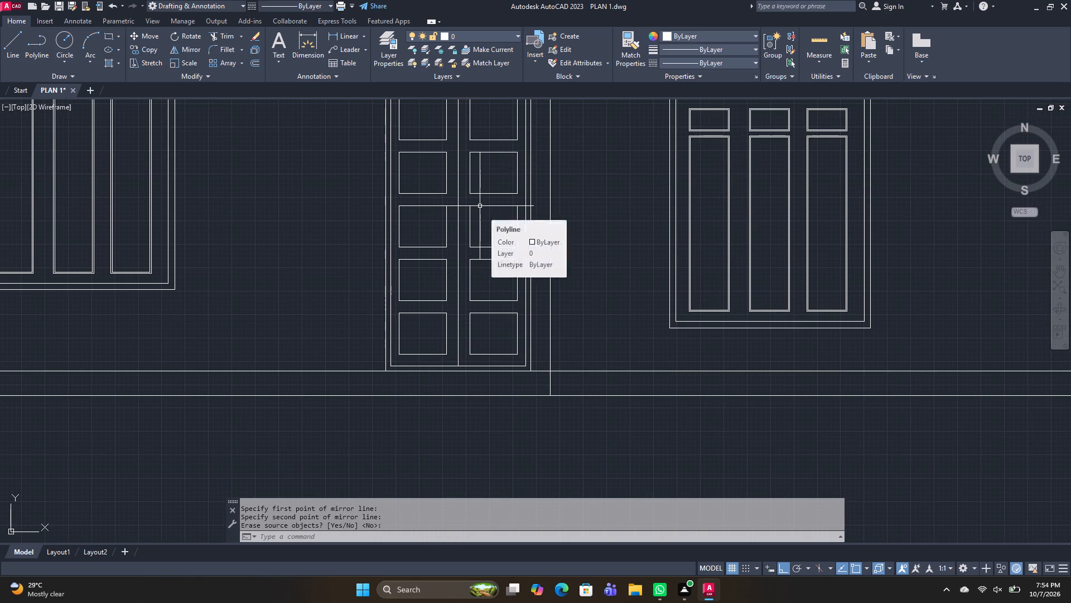
middle_drag(393, 351, 532, 346)
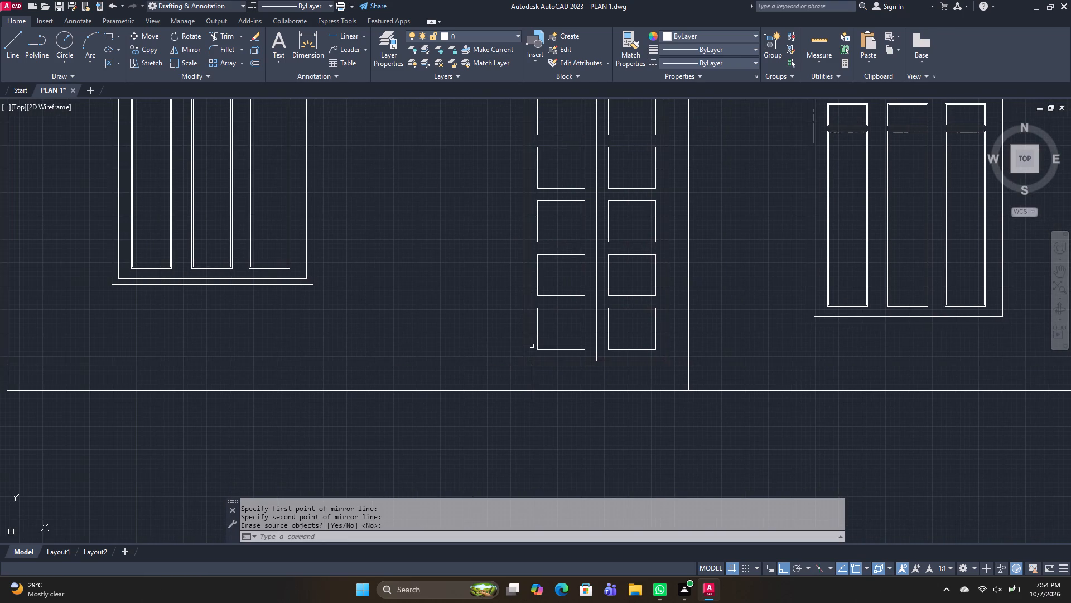
middle_drag(276, 268, 346, 381)
text(l)
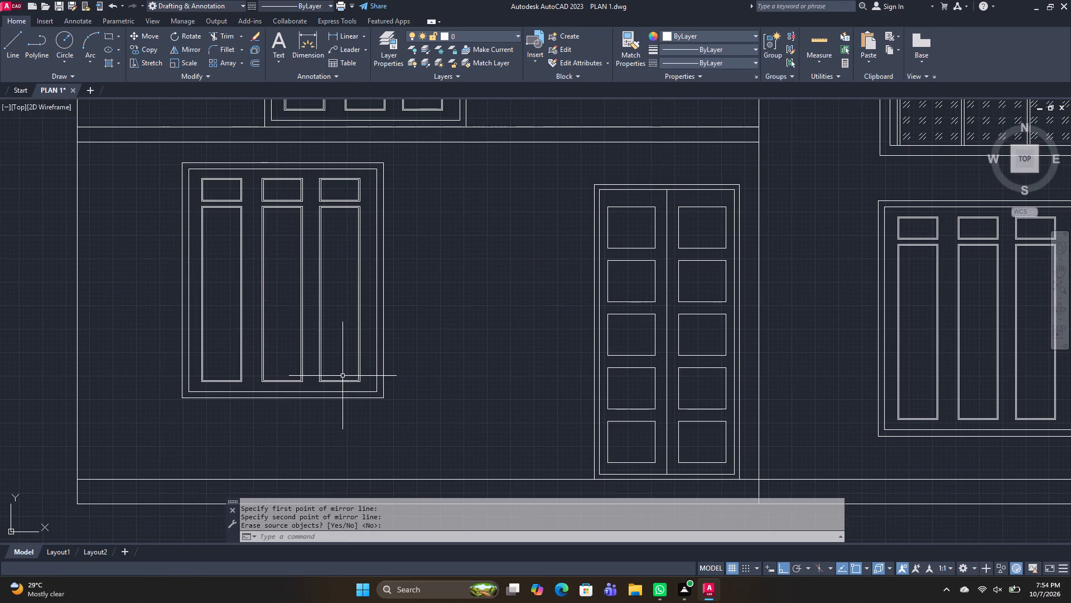
key(space)
scroll(232, 366, up, 2)
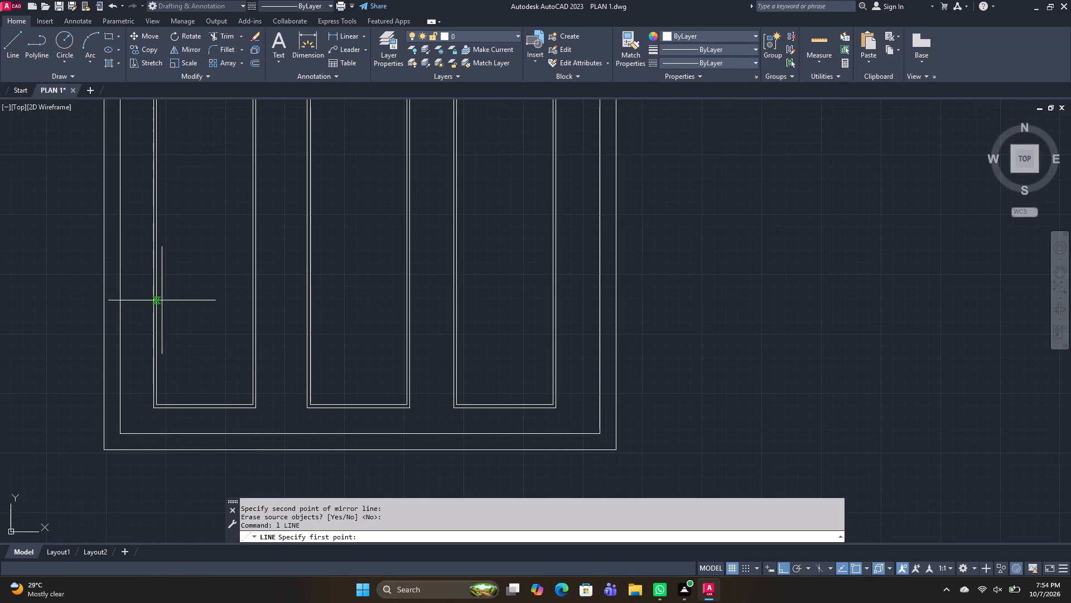
click(153, 290)
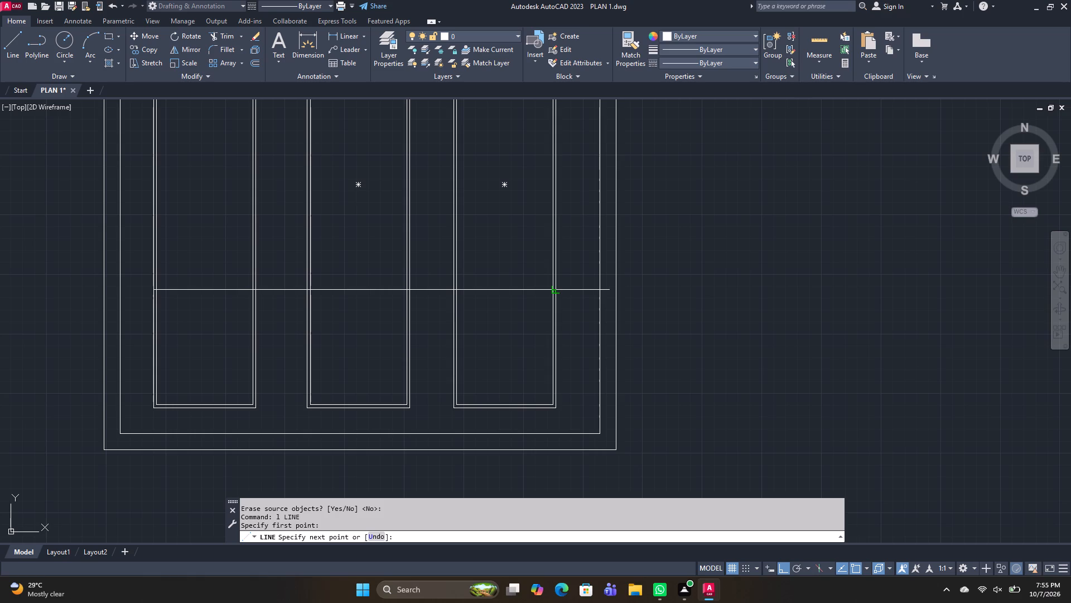
click(559, 290)
key(space)
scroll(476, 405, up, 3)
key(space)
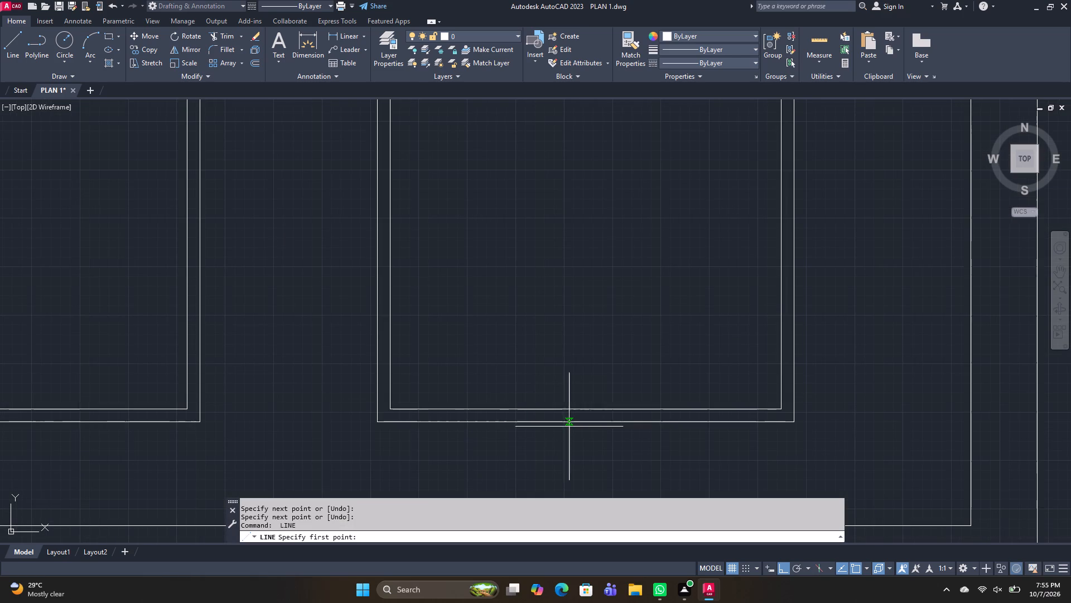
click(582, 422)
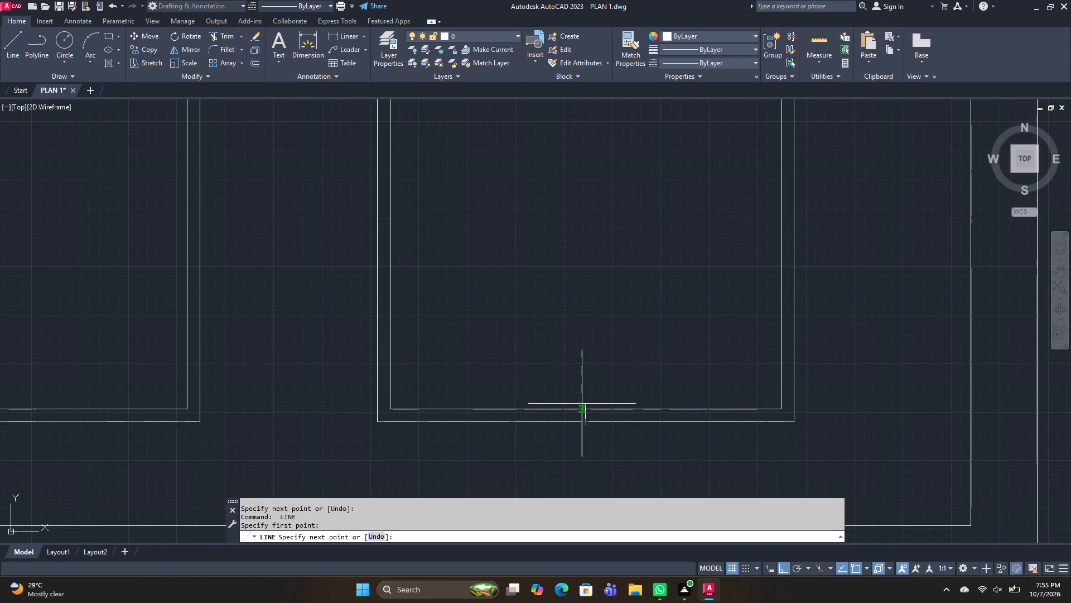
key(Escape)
Offset the new horizontal window line downward by the pane frame's thickness, picked between the frame's outer and inner lines.
key(o)
key(space)
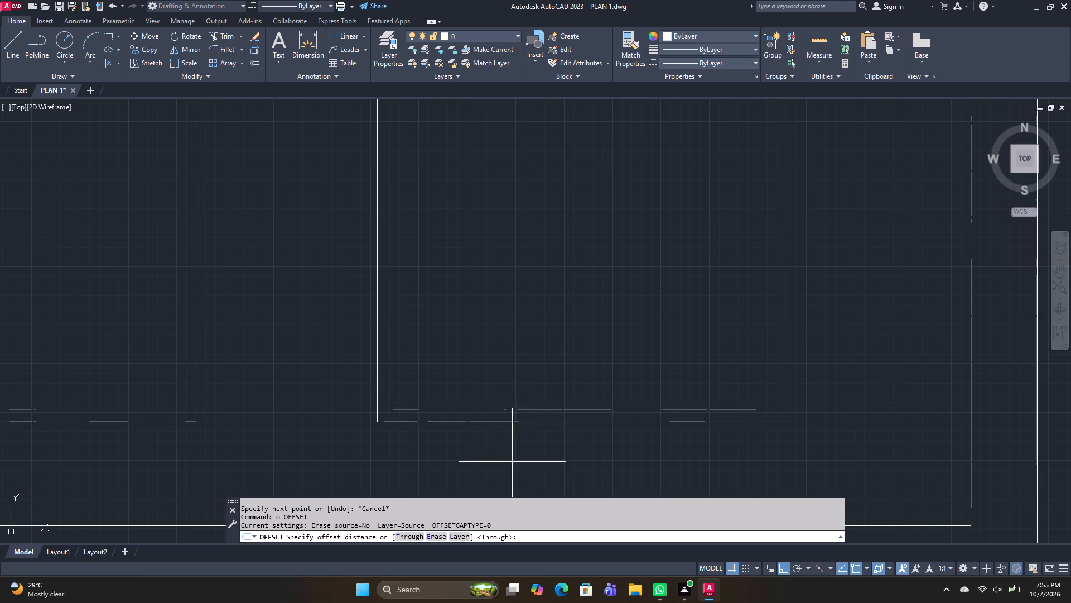
click(588, 423)
click(585, 407)
middle_drag(506, 316, 533, 580)
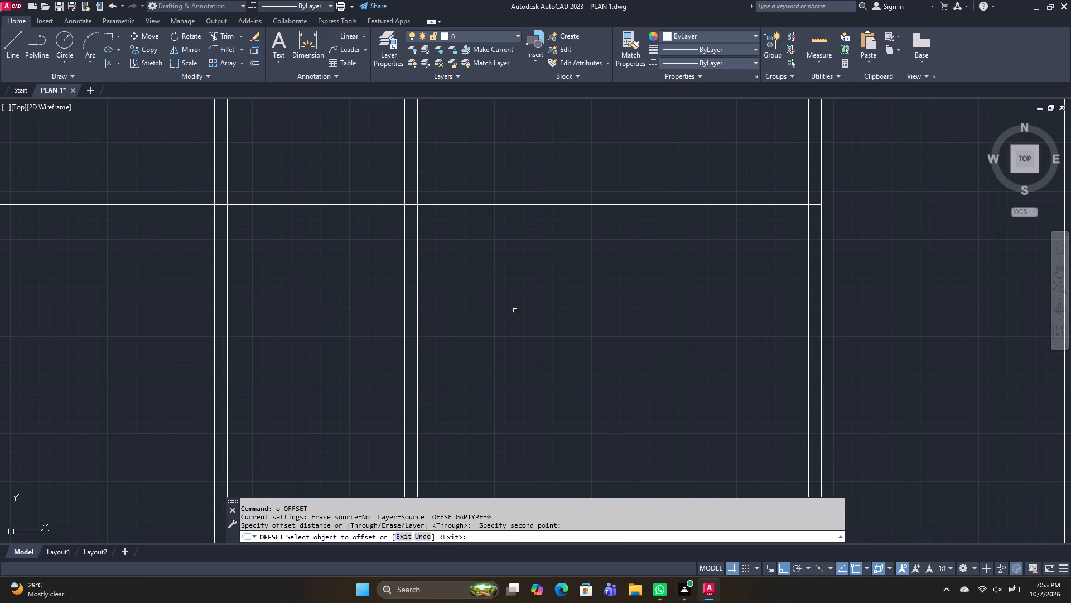
click(511, 205)
click(519, 290)
key(space)
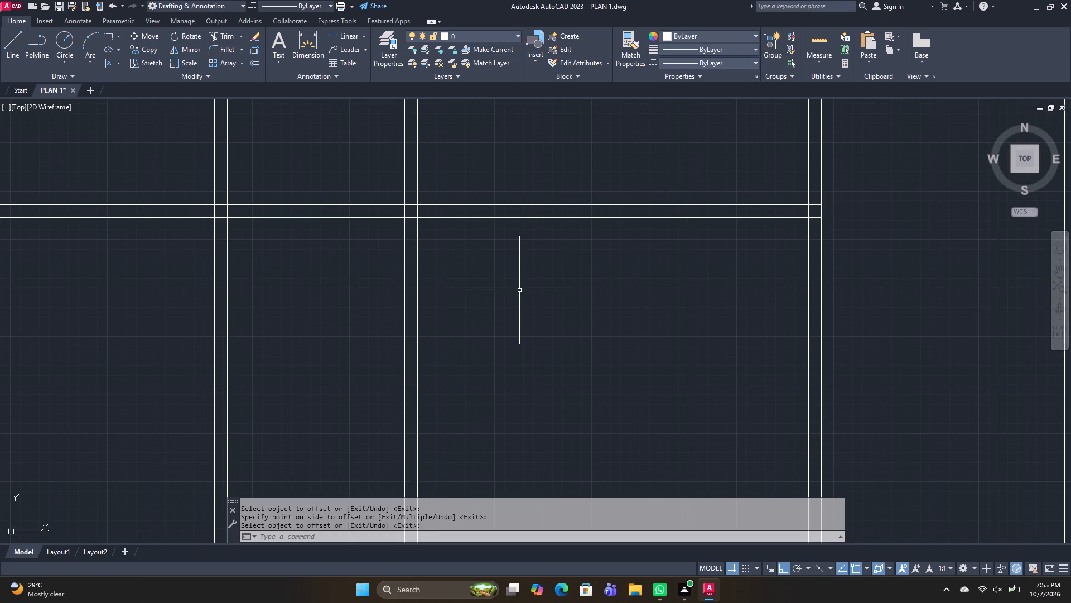
Trim the crossing lines where the two horizontals meet the east pane's west frame and the middle pane's east frame.
text(tr)
key(space)
scroll(413, 230, up, 2)
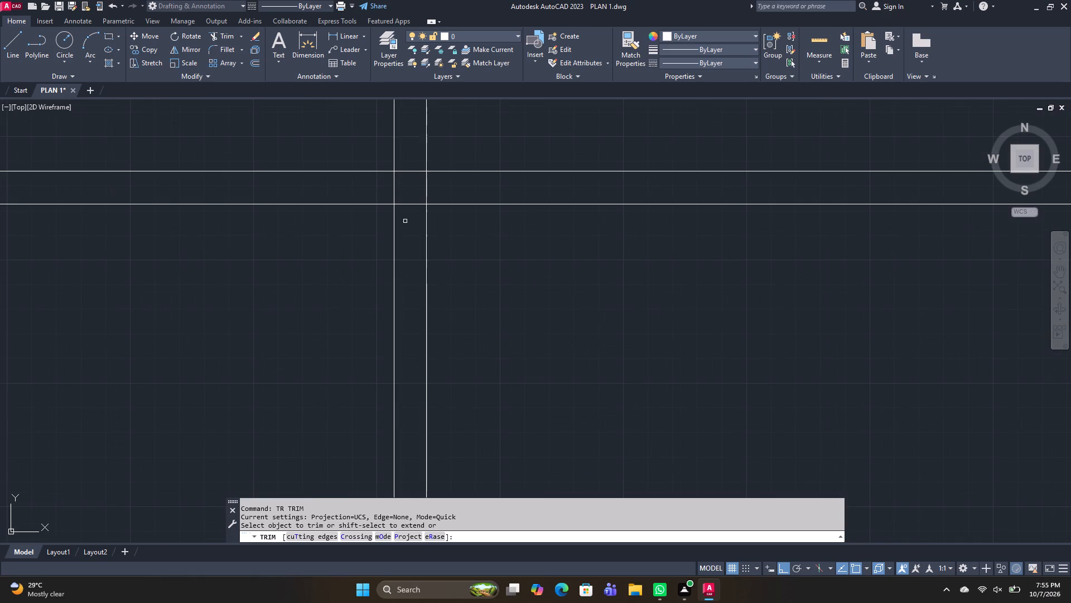
drag(353, 182, 487, 194)
drag(404, 158, 406, 227)
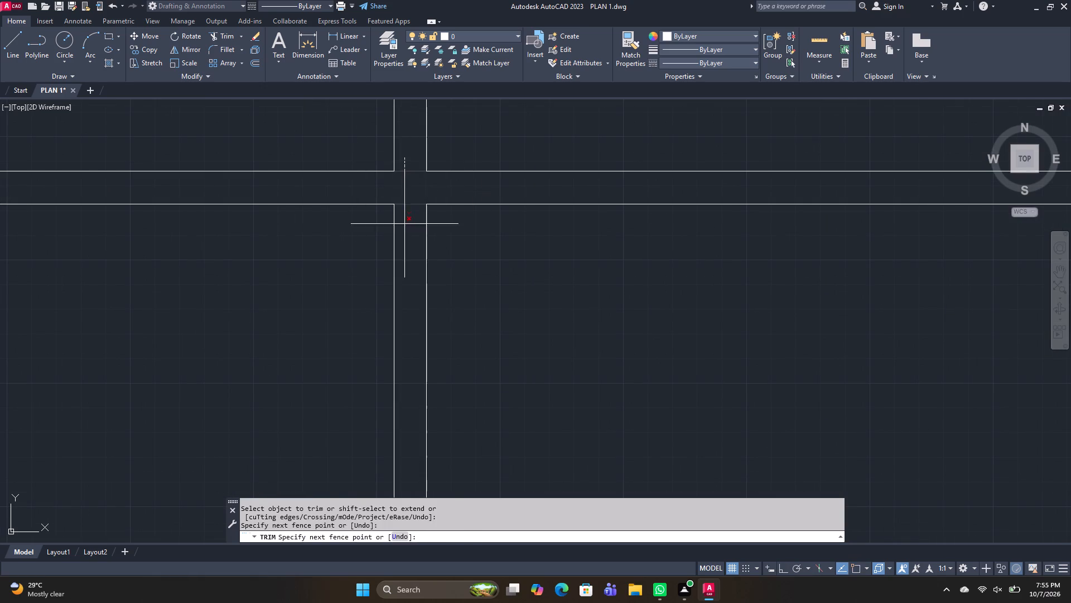
drag(406, 227, 407, 238)
scroll(407, 231, down, 3)
scroll(282, 229, up, 2)
drag(294, 184, 300, 239)
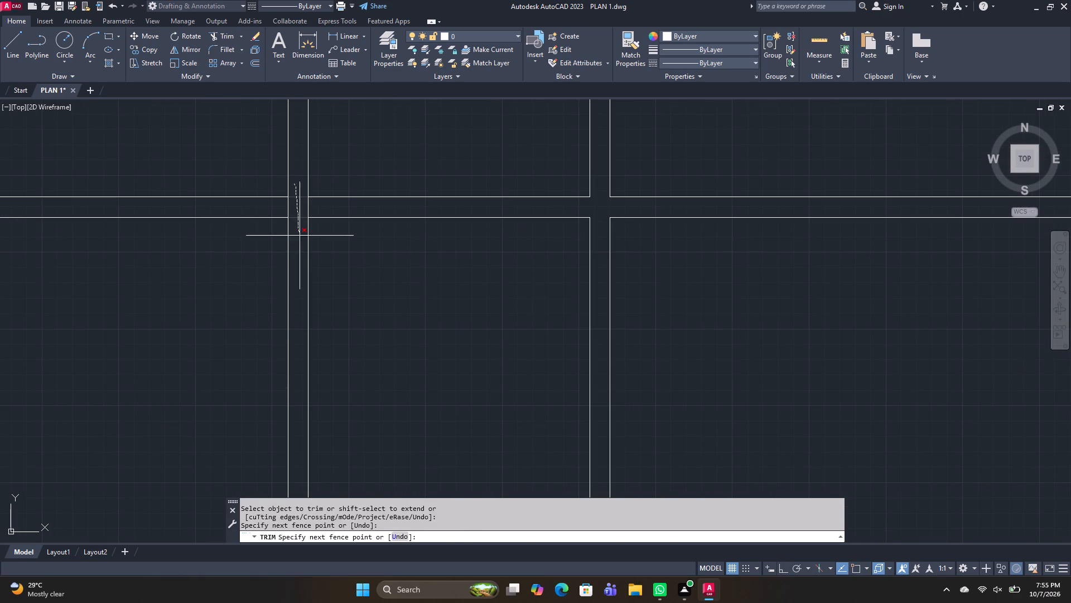
drag(300, 239, 300, 242)
drag(282, 210, 326, 210)
Trim away the two horizontal lines west of the middle pane.
scroll(324, 210, down, 3)
scroll(171, 216, up, 1)
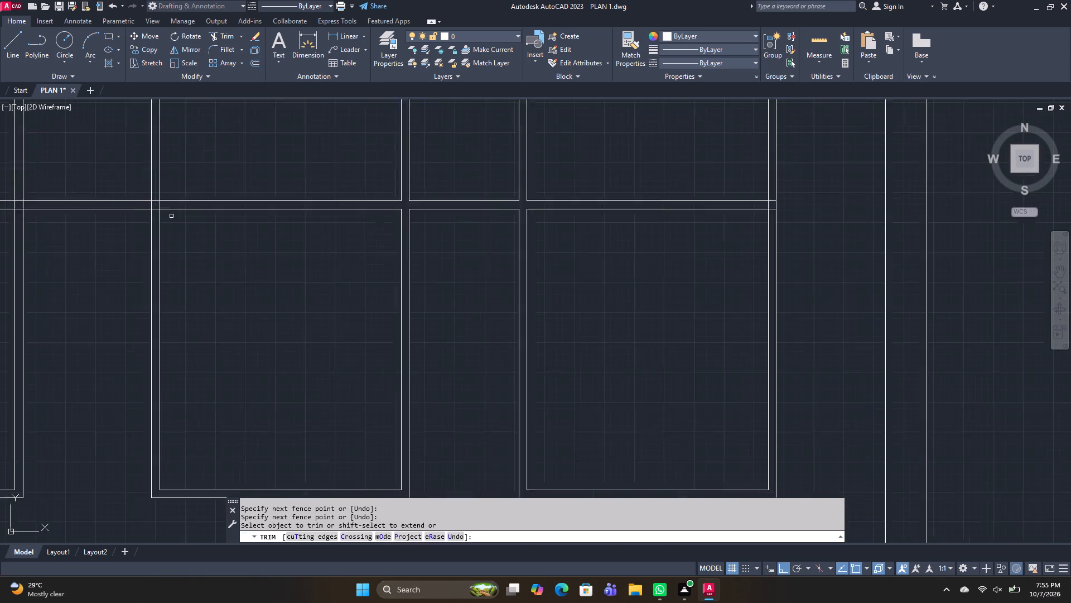
scroll(171, 216, up, 1)
drag(105, 183, 103, 208)
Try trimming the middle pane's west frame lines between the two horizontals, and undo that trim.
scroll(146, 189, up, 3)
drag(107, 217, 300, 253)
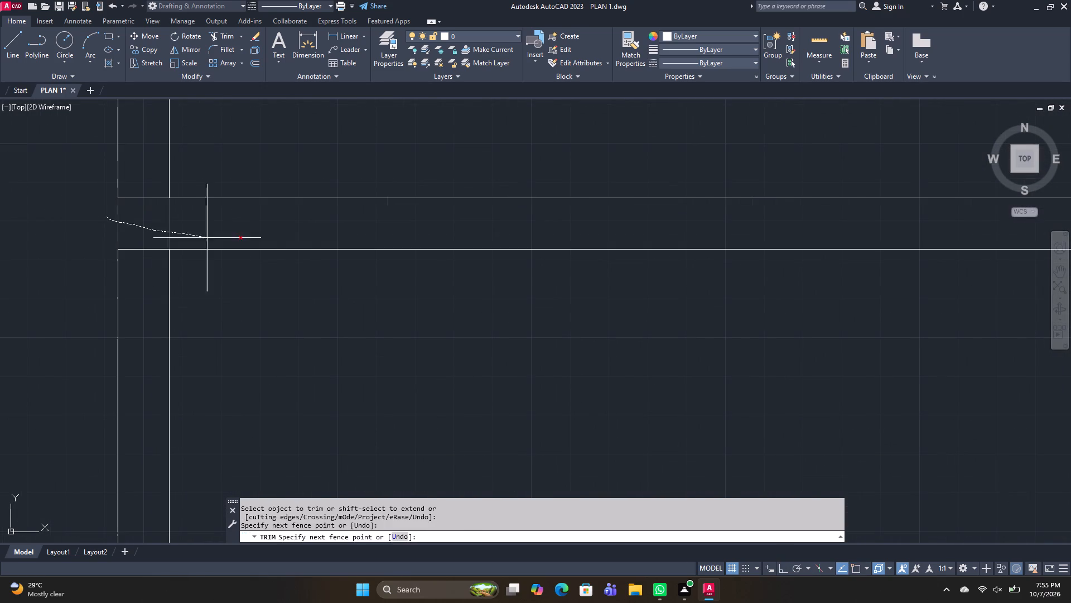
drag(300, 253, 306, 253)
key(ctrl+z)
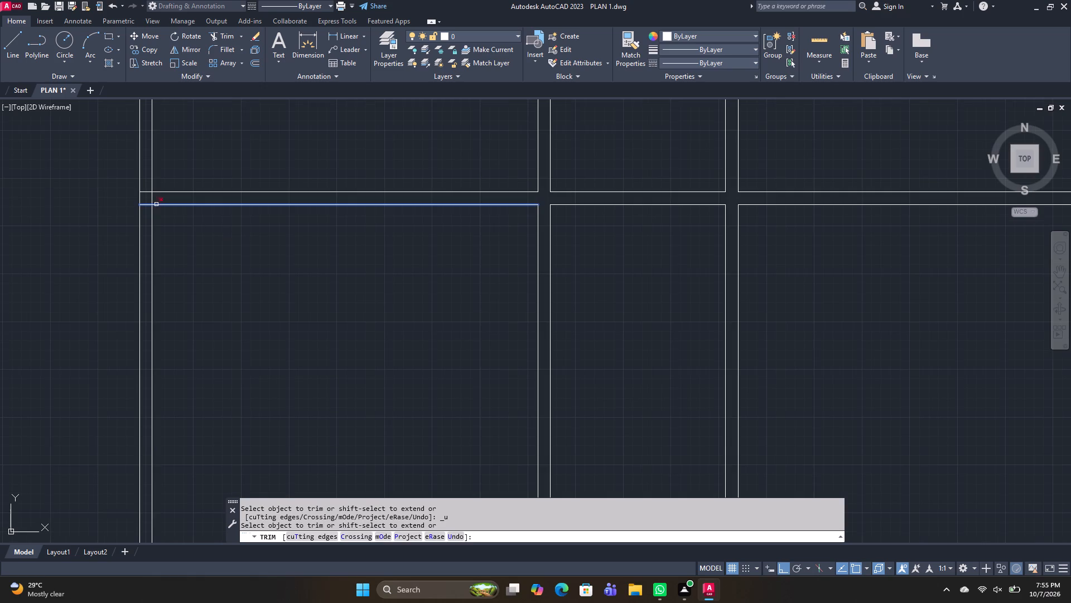
Trim the crossings of the two horizontals with the middle pane's west frame and the east pane's east frame.
scroll(155, 204, up, 2)
drag(101, 185, 199, 201)
scroll(199, 199, down, 3)
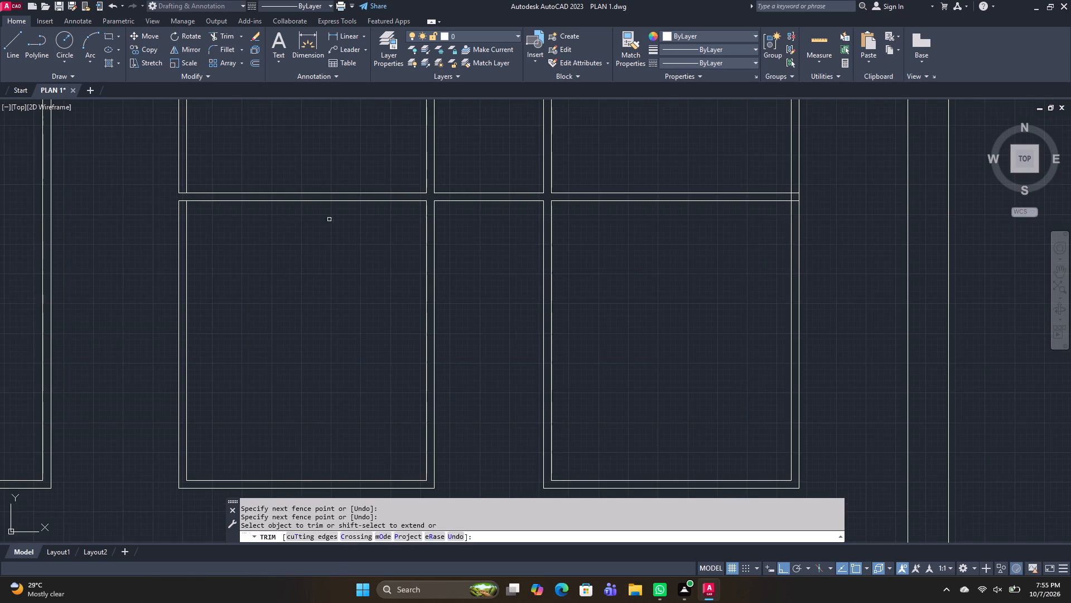
middle_drag(332, 223, 477, 343)
scroll(1038, 323, up, 2)
scroll(875, 321, up, 3)
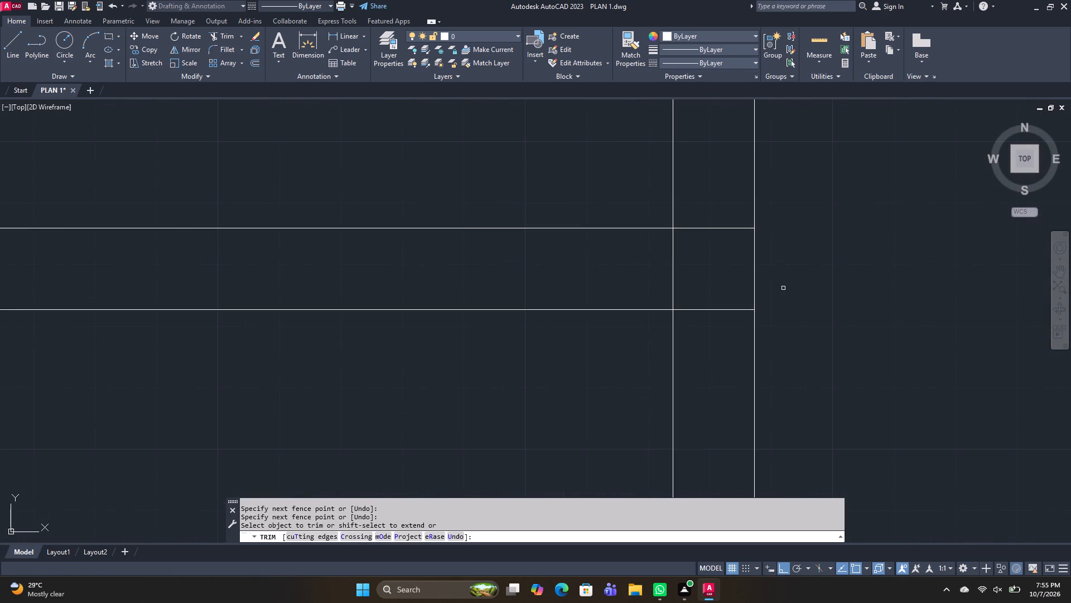
drag(624, 271, 723, 349)
scroll(721, 345, down, 3)
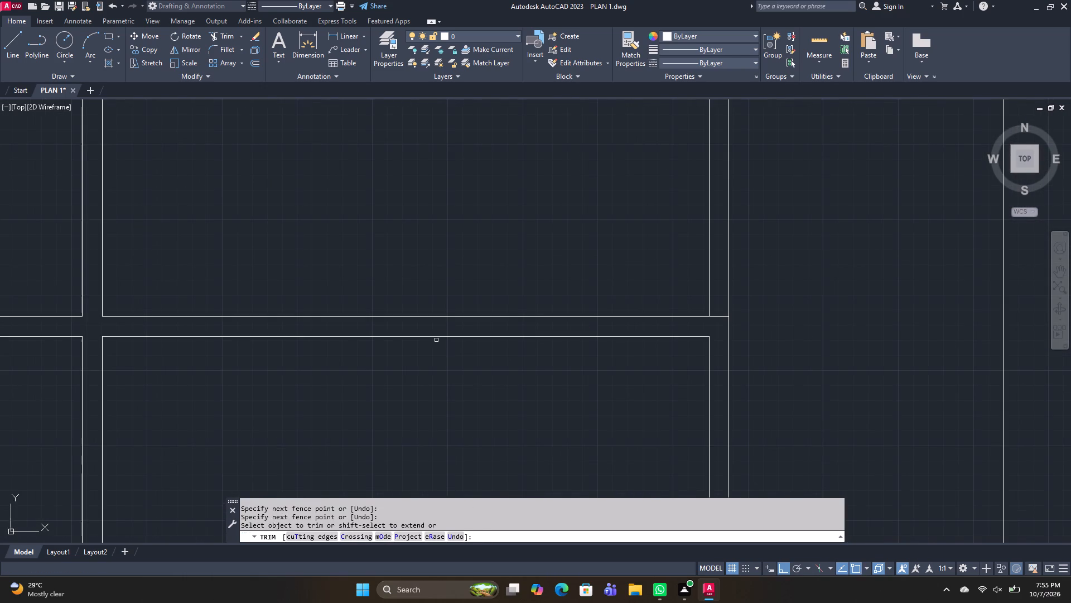
middle_drag(440, 339, 672, 248)
scroll(664, 253, down, 2)
scroll(812, 244, up, 2)
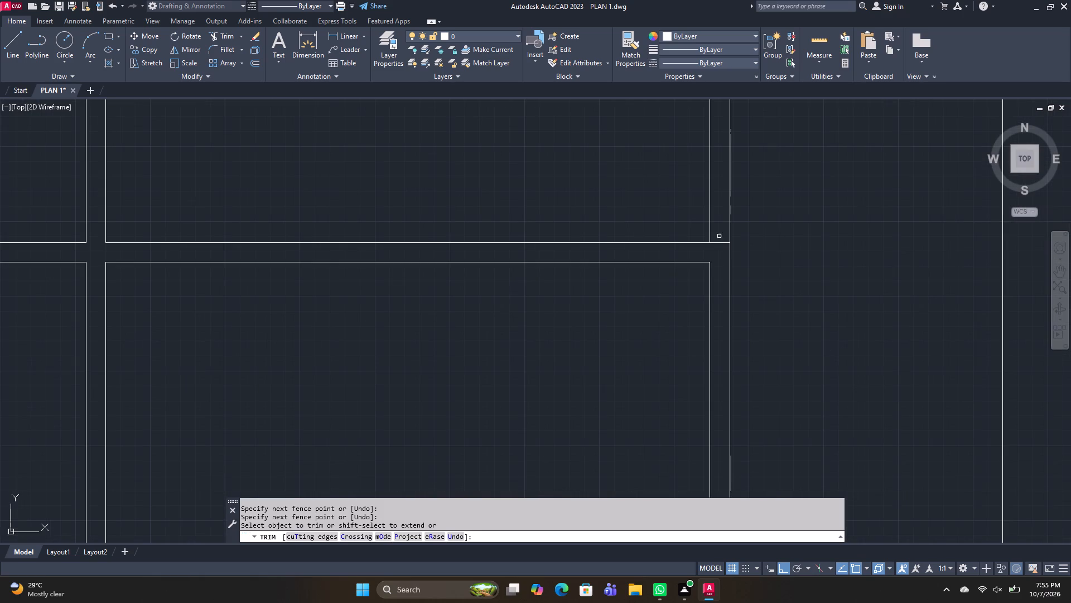
click(719, 242)
Trim the two horizontal lines spanning the gap between the middle and east panes.
scroll(720, 241, down, 3)
scroll(558, 249, up, 1)
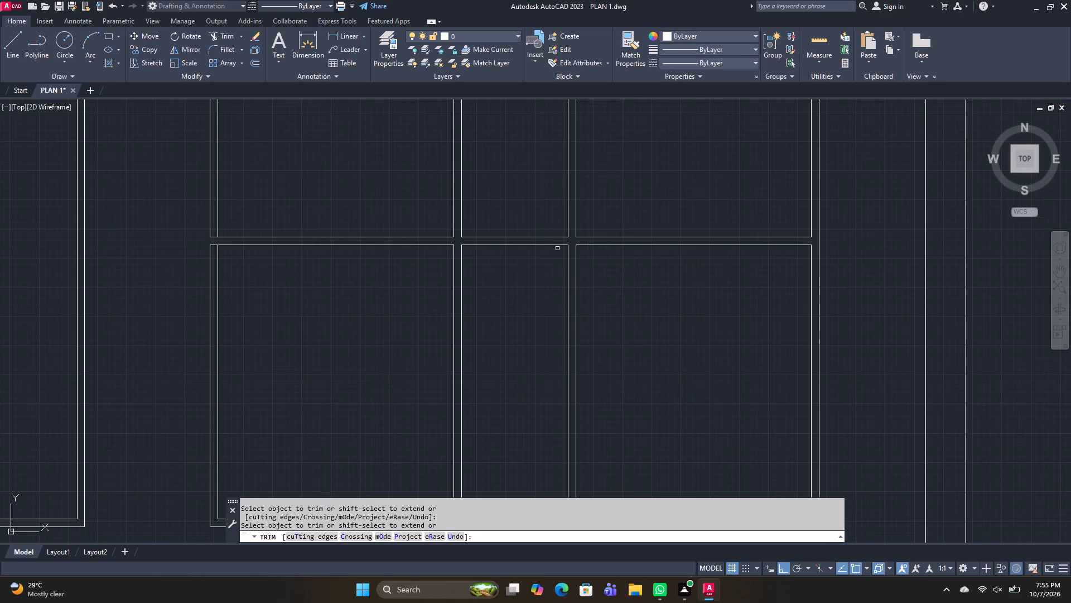
drag(537, 286, 543, 181)
Extend the middle and east panes' horizontal lines to the outer frame lines beside their gap, and the upper one to the east pane's outer east edge.
scroll(469, 243, up, 3)
scroll(452, 229, down, 2)
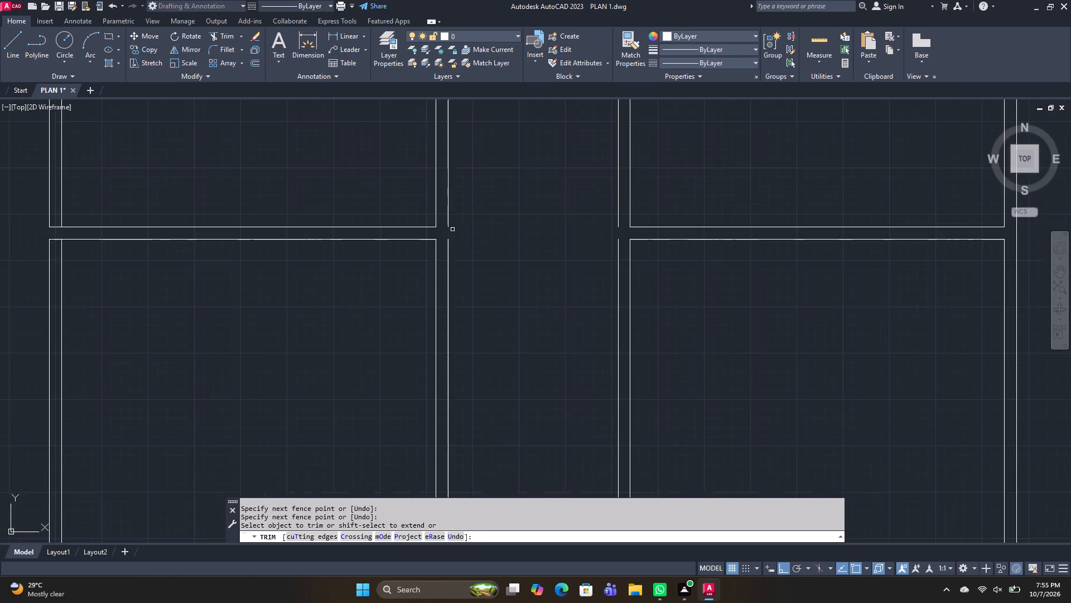
scroll(452, 229, down, 1)
middle_drag(470, 245, 504, 286)
scroll(493, 281, up, 1)
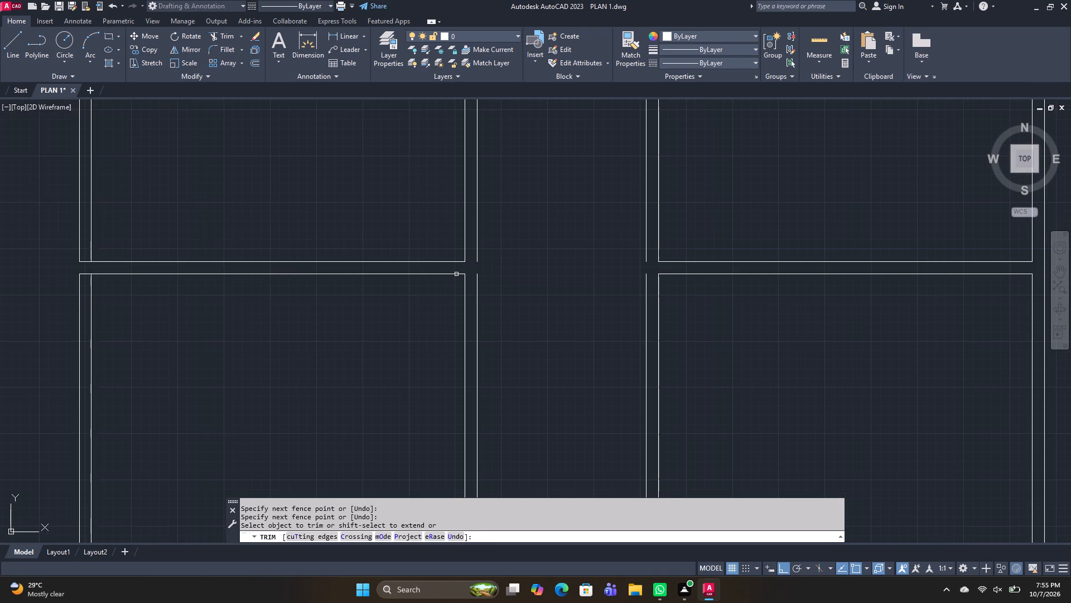
shift+click(455, 273)
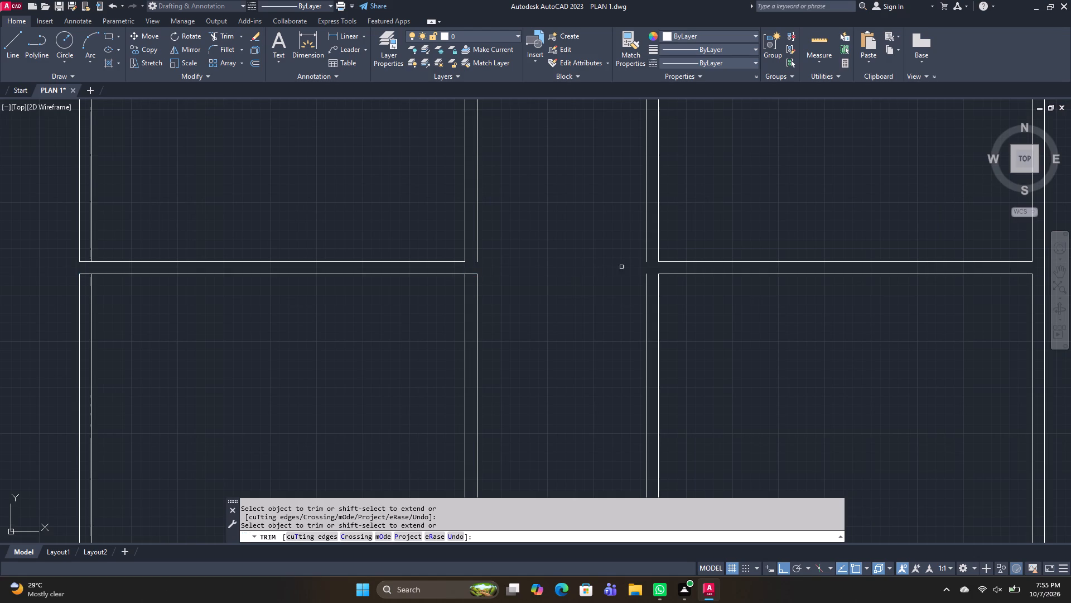
shift+click(670, 275)
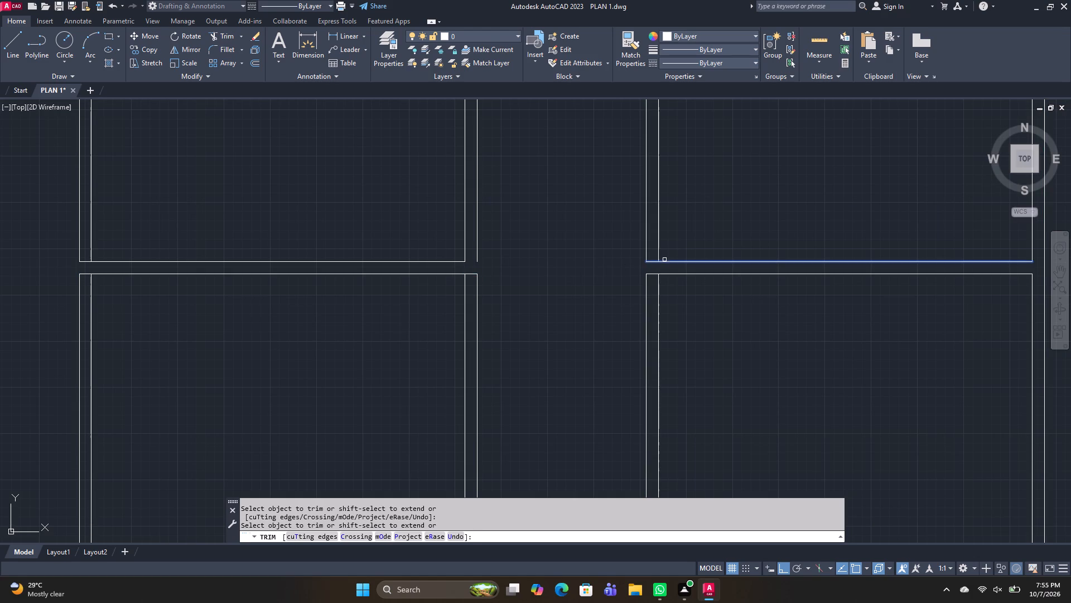
shift+click(664, 260)
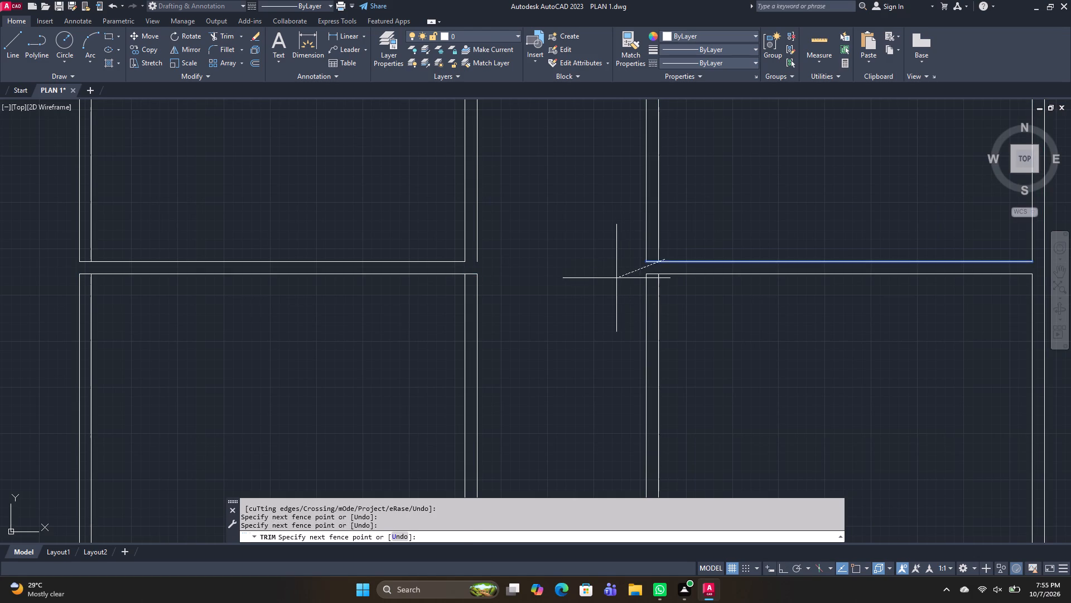
shift+click(613, 280)
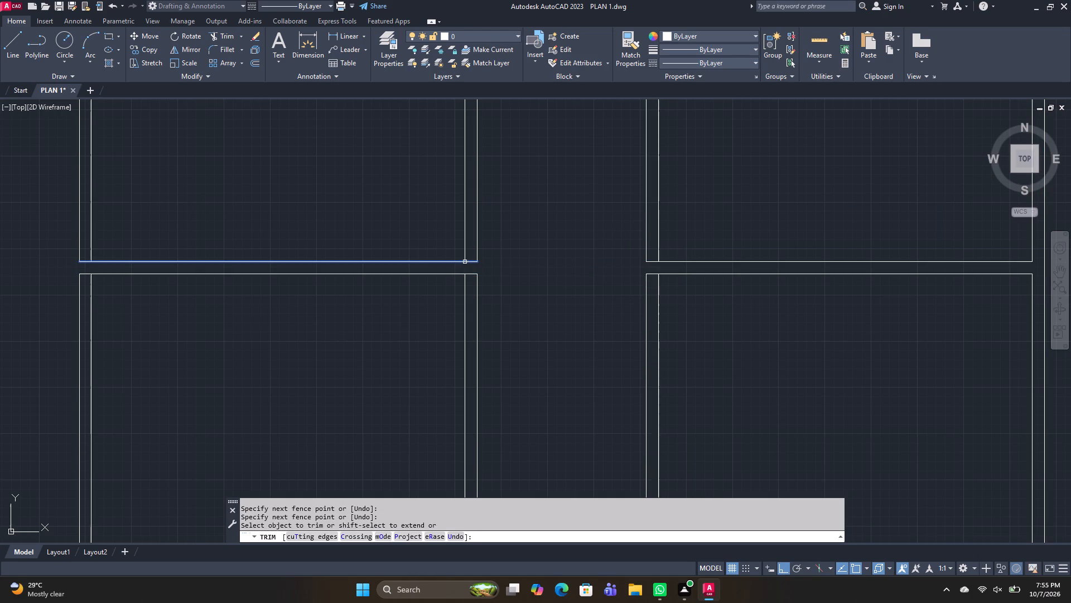
shift+click(462, 259)
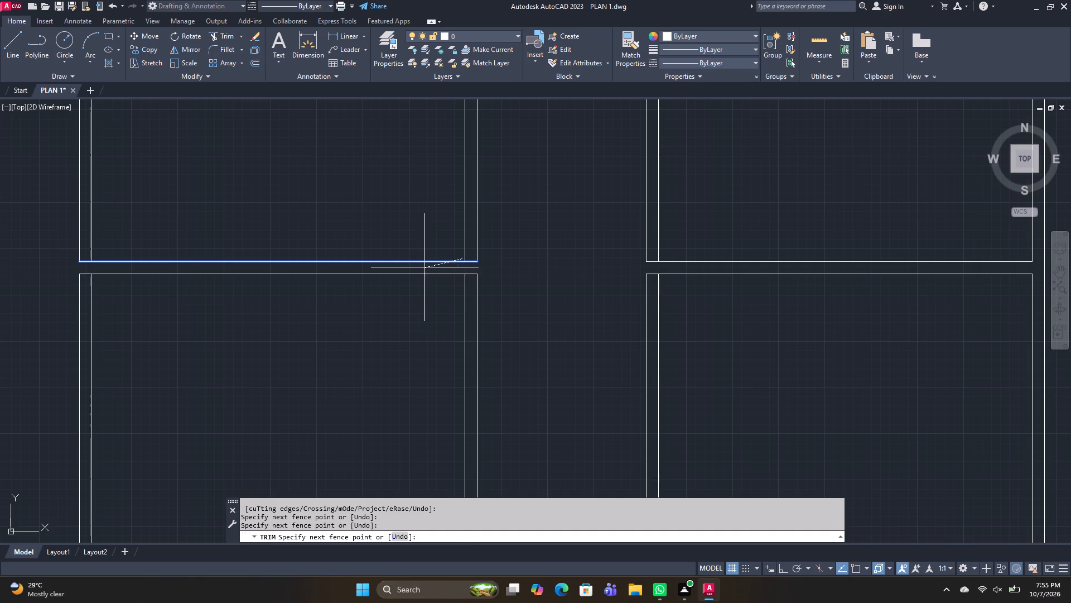
shift+click(424, 267)
scroll(257, 204, down, 3)
scroll(451, 227, up, 1)
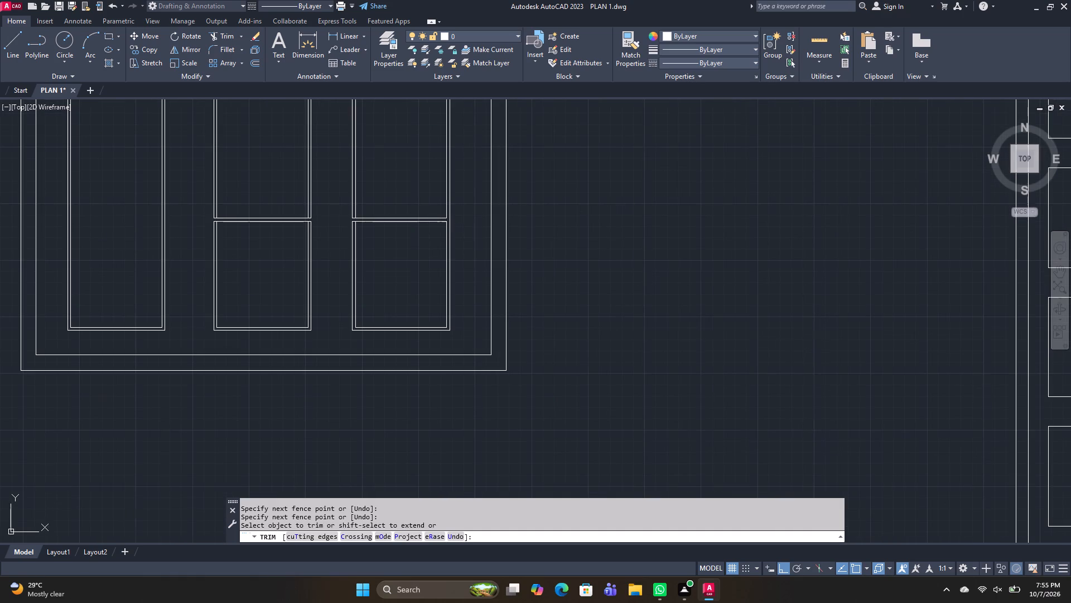
scroll(443, 224, up, 1)
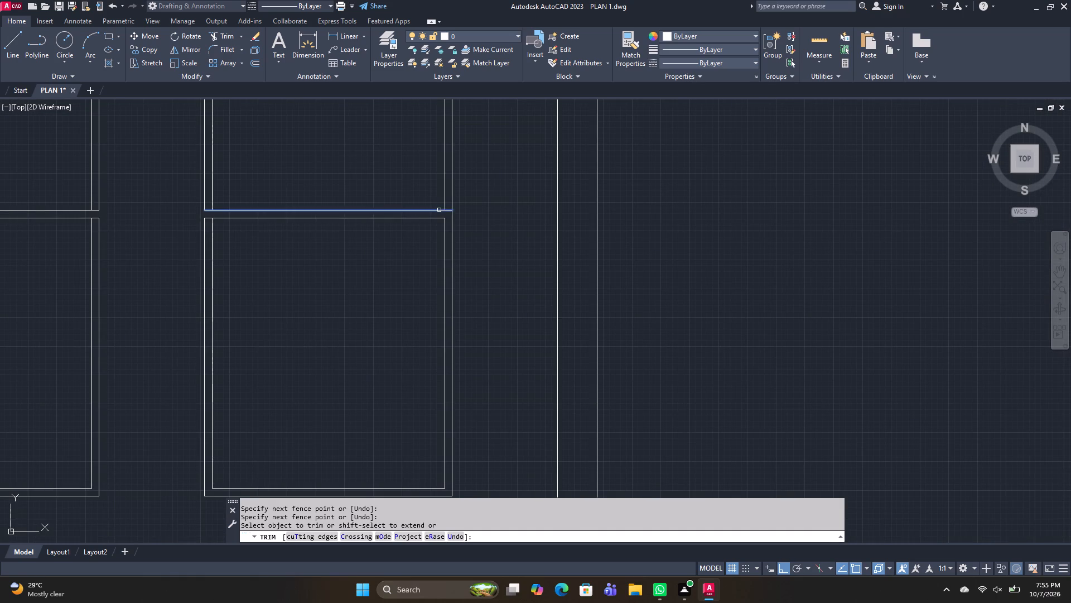
shift+click(439, 210)
Extend the middle pane's two horizontal lines westward across the gap and through the west pane.
middle_drag(386, 238, 620, 245)
scroll(513, 250, down, 2)
scroll(319, 235, up, 2)
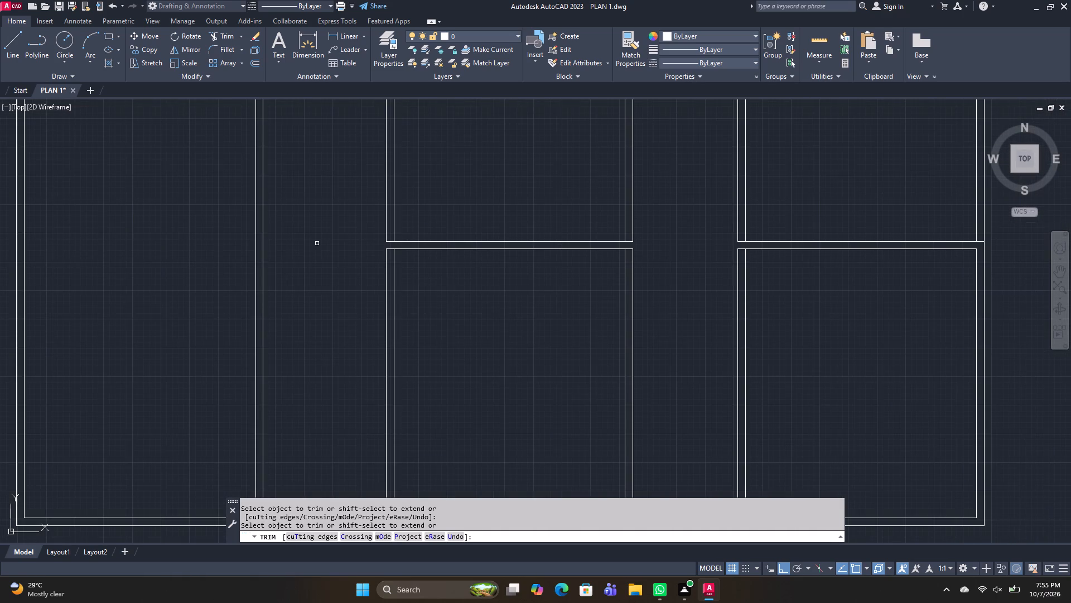
middle_drag(329, 256, 442, 218)
shift+drag(527, 233, 533, 160)
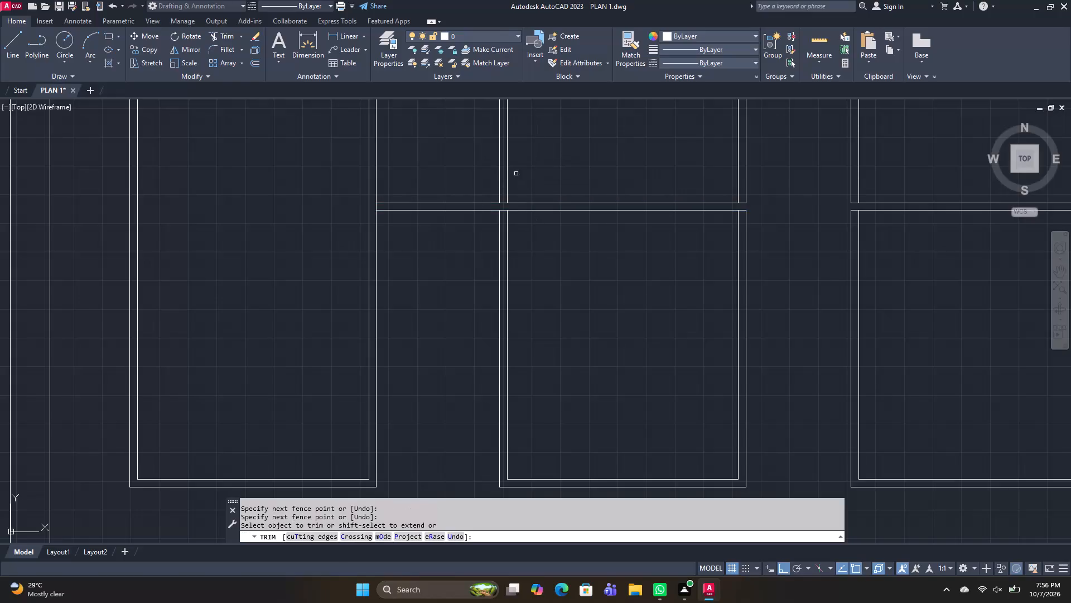
shift+drag(417, 248, 417, 184)
shift+drag(401, 227, 392, 169)
scroll(350, 204, up, 3)
Trim the west pane's east frame lines between the two horizontals, and the horizontals spanning the gap between the west and middle panes.
drag(406, 215, 474, 217)
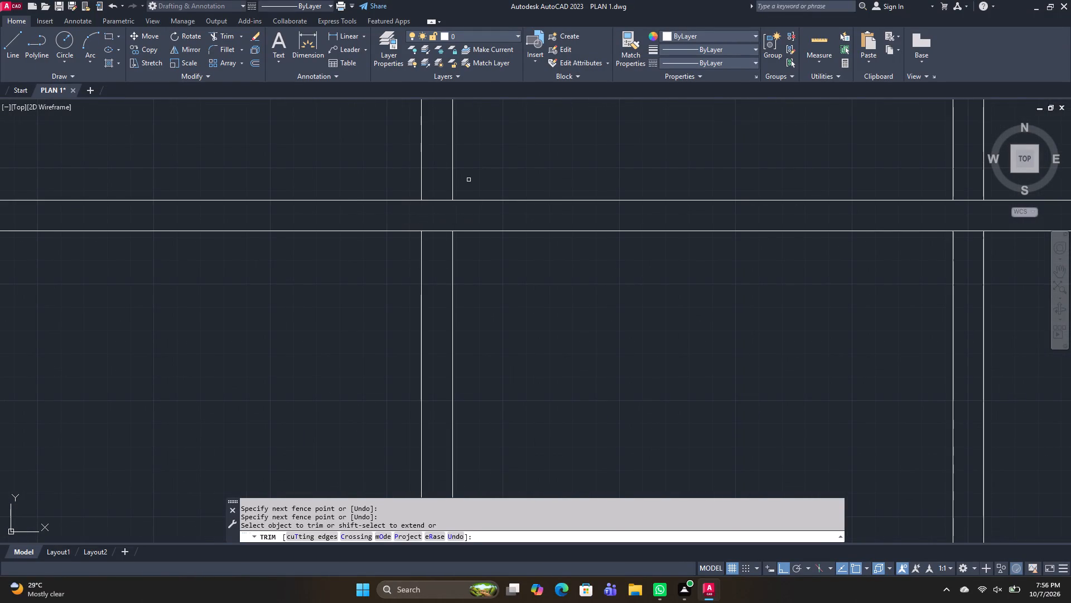
drag(469, 180, 503, 321)
scroll(337, 266, down, 3)
Extend the two horizontals to the west pane's outer west frame line and trim the west frame lines between them.
middle_drag(246, 290, 249, 289)
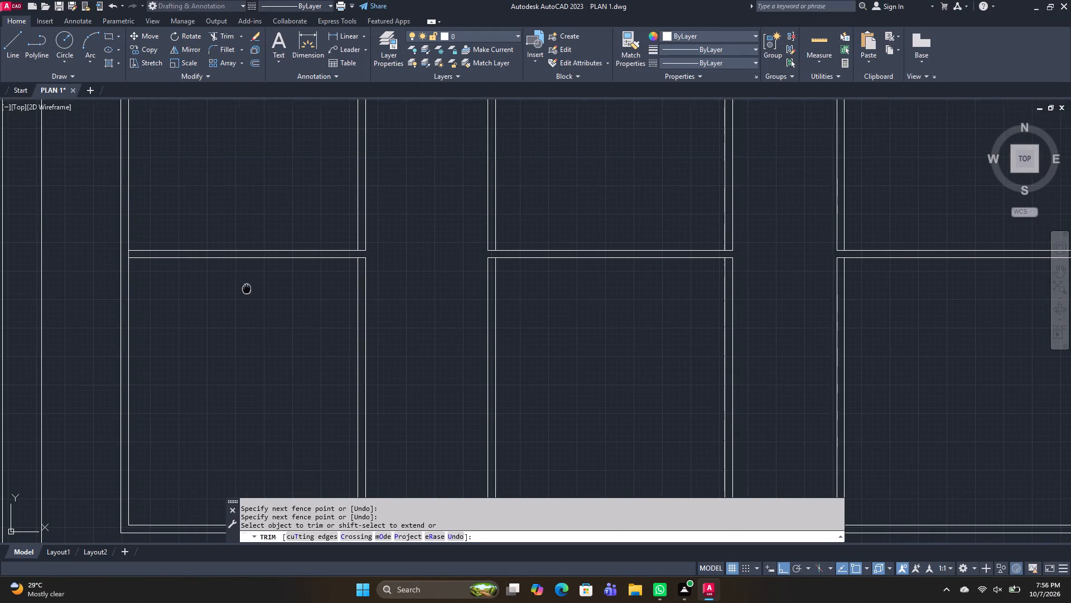
middle_drag(249, 289, 386, 284)
scroll(286, 253, up, 2)
shift+drag(274, 265, 271, 220)
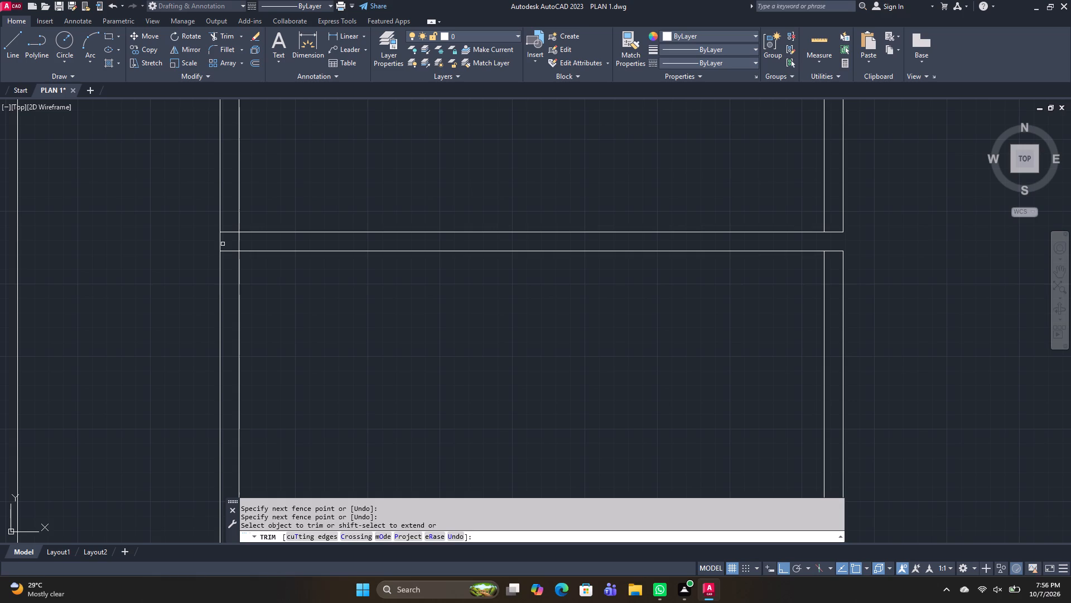
drag(209, 238, 276, 243)
scroll(343, 291, down, 2)
key(space)
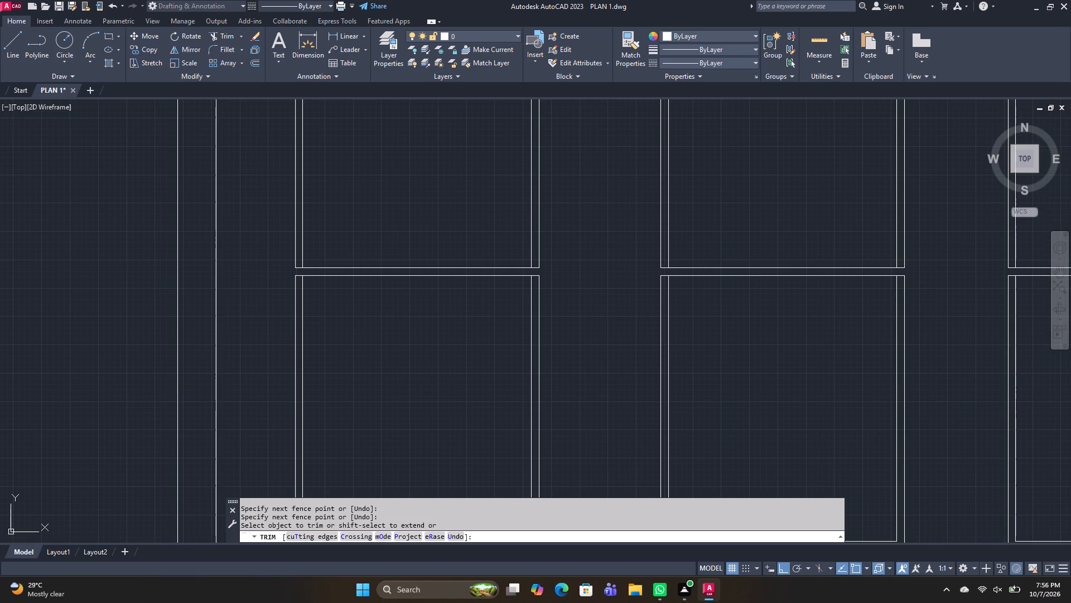
Save the drawing.
scroll(549, 349, down, 3)
scroll(543, 300, down, 4)
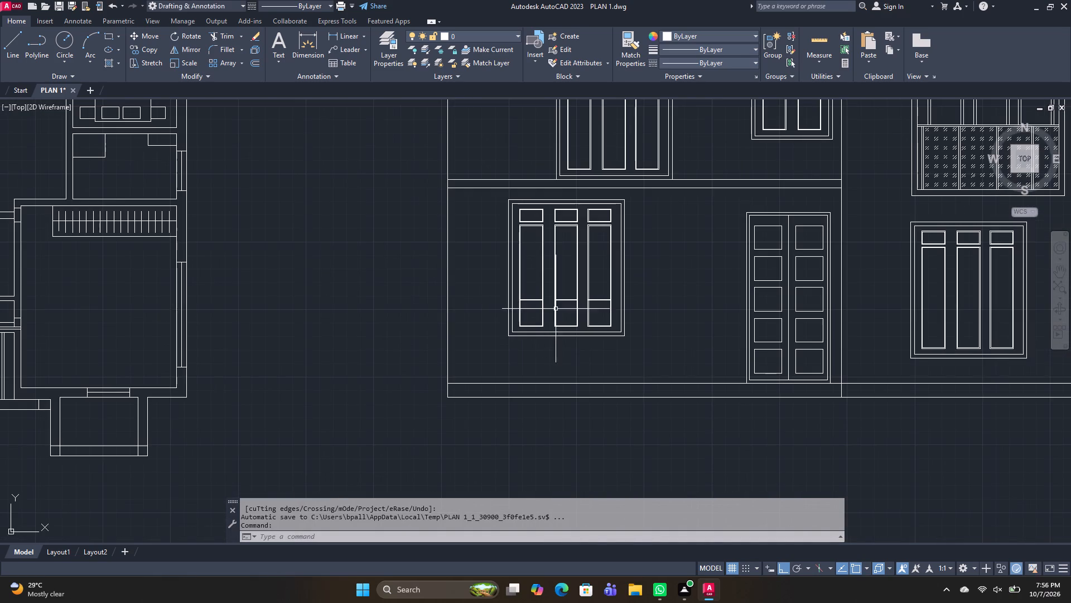
scroll(587, 315, up, 1)
key(ctrl+s)
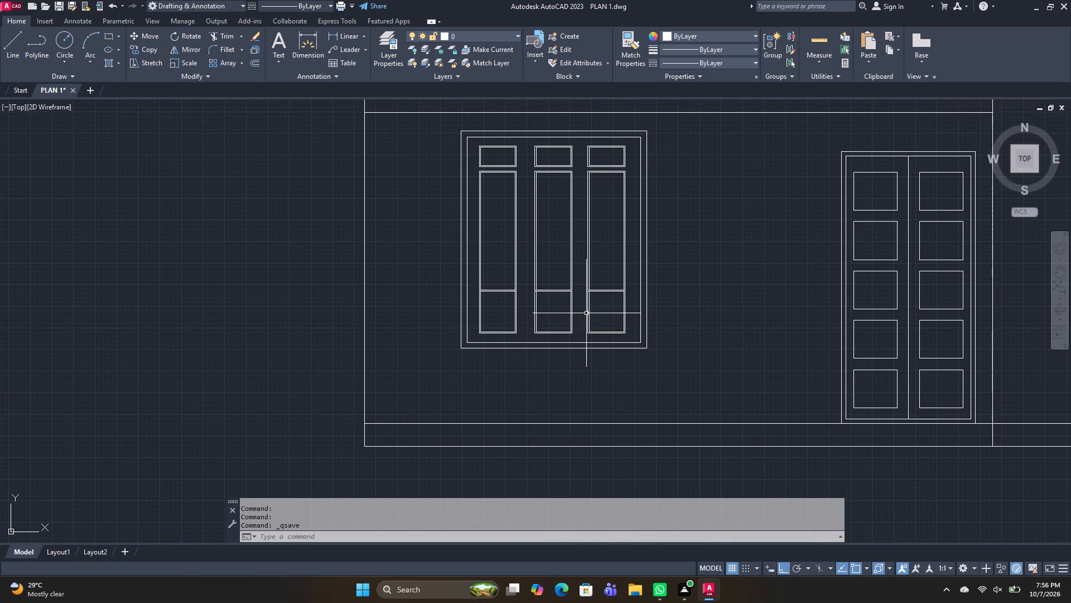
Draw a line from the elevation wall's east edge west across the upper two-pane window, and step it down about 1'-9".
scroll(586, 313, down, 1)
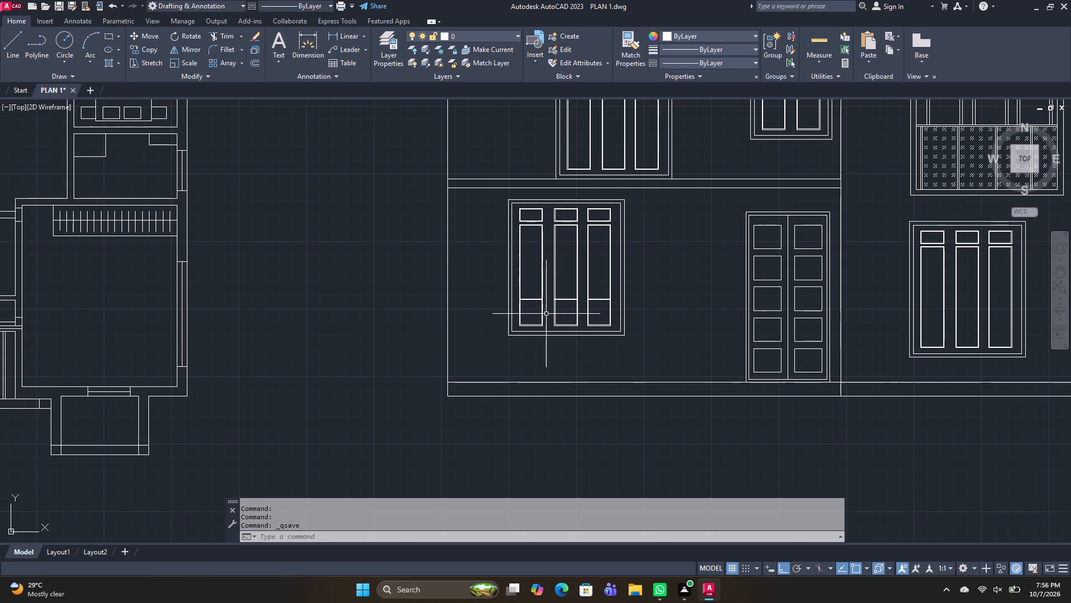
scroll(480, 307, down, 1)
scroll(522, 192, up, 2)
scroll(596, 227, down, 1)
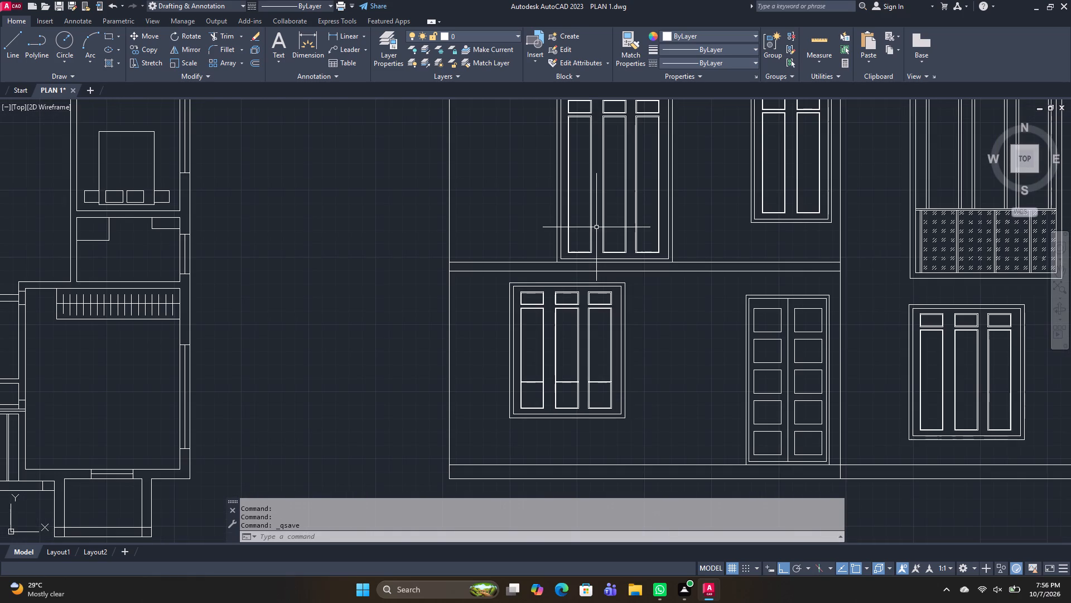
key(l)
key(space)
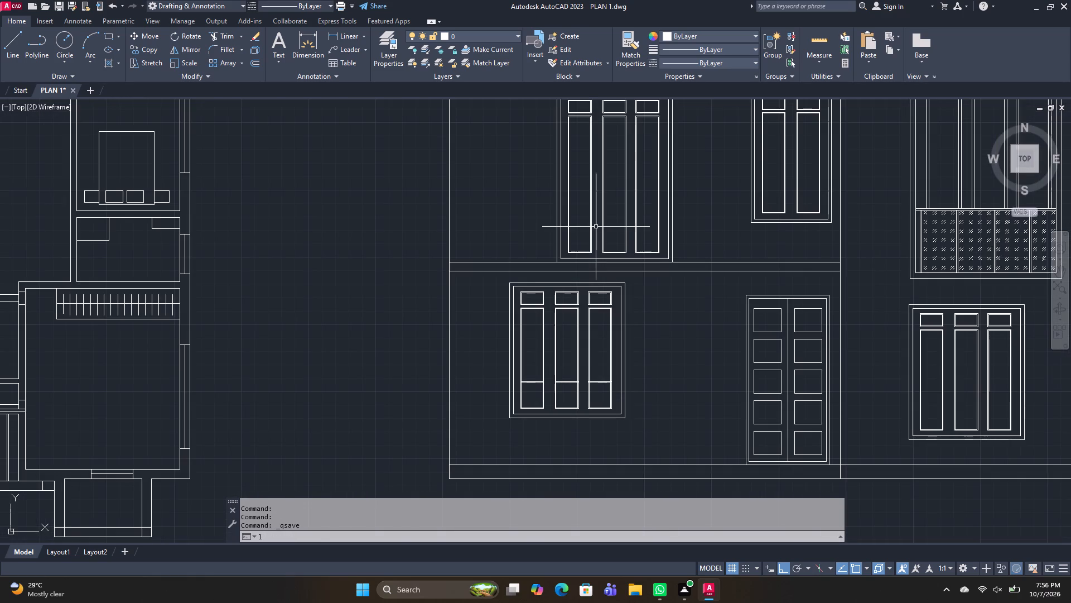
click(837, 200)
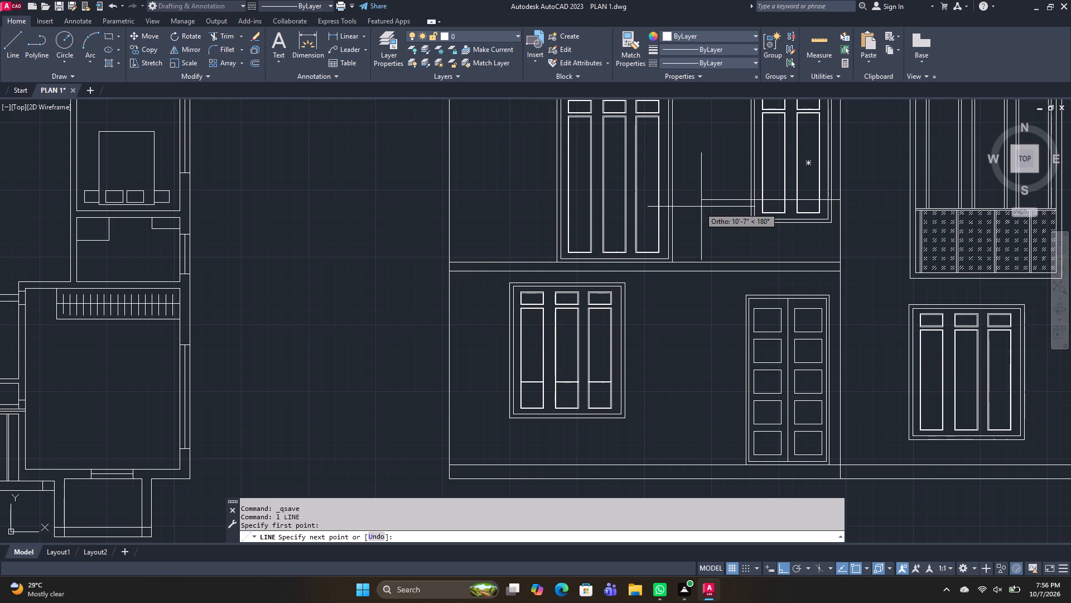
click(722, 198)
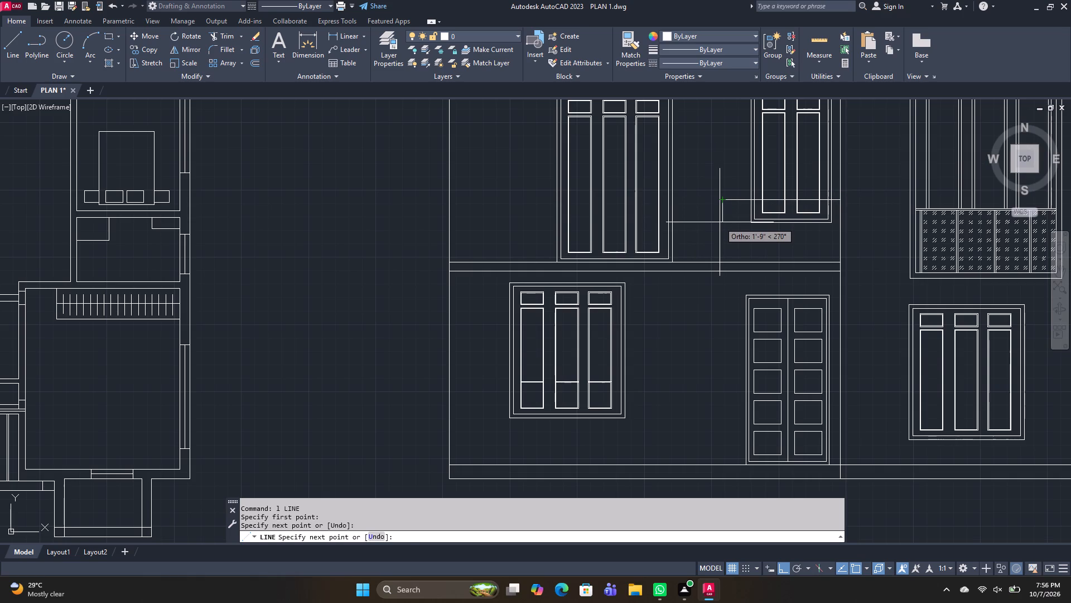
click(720, 222)
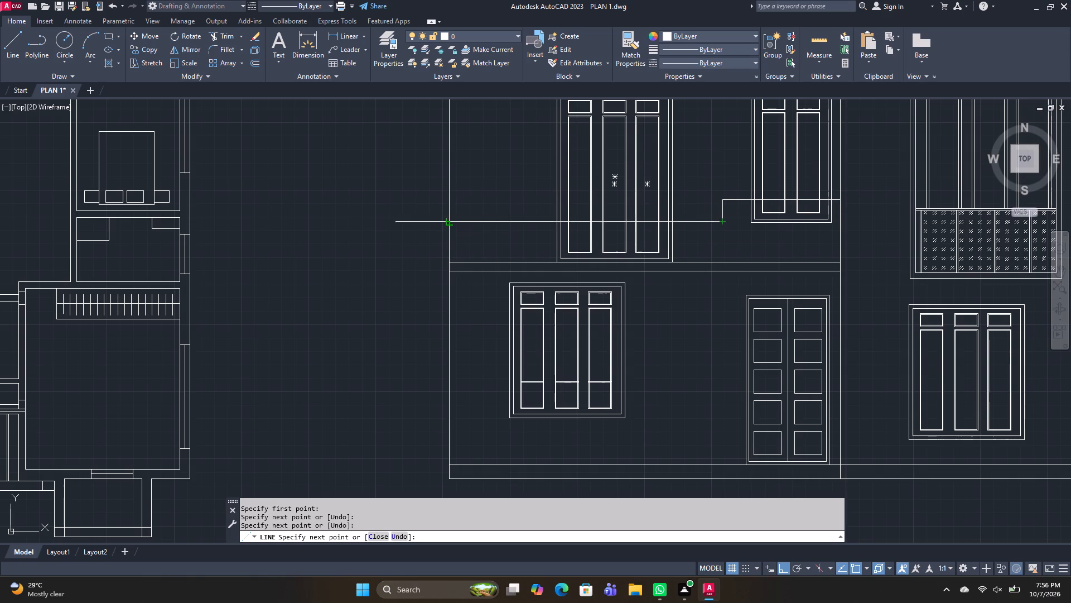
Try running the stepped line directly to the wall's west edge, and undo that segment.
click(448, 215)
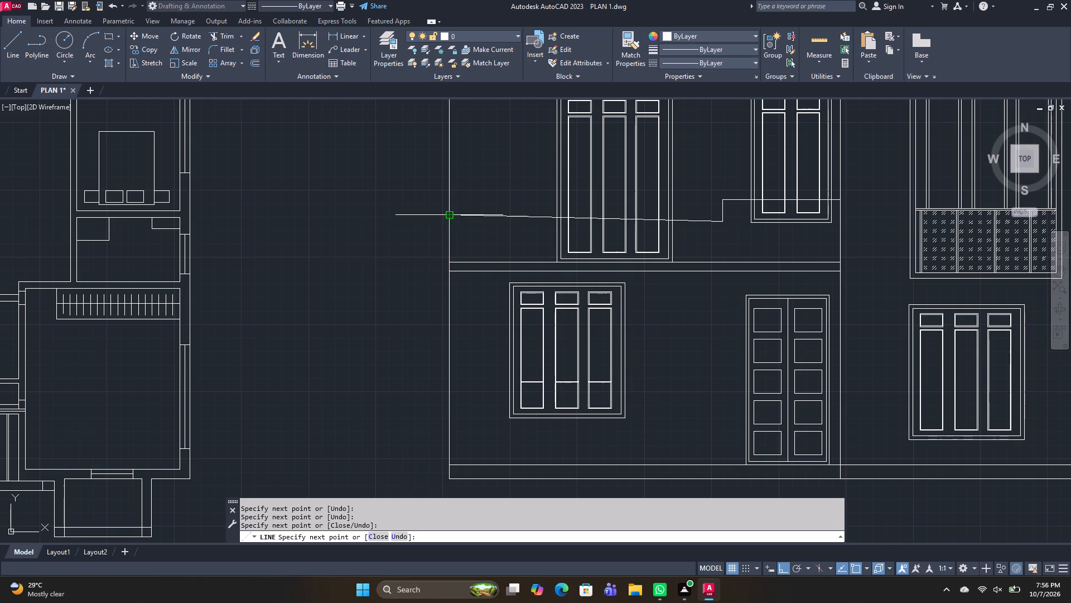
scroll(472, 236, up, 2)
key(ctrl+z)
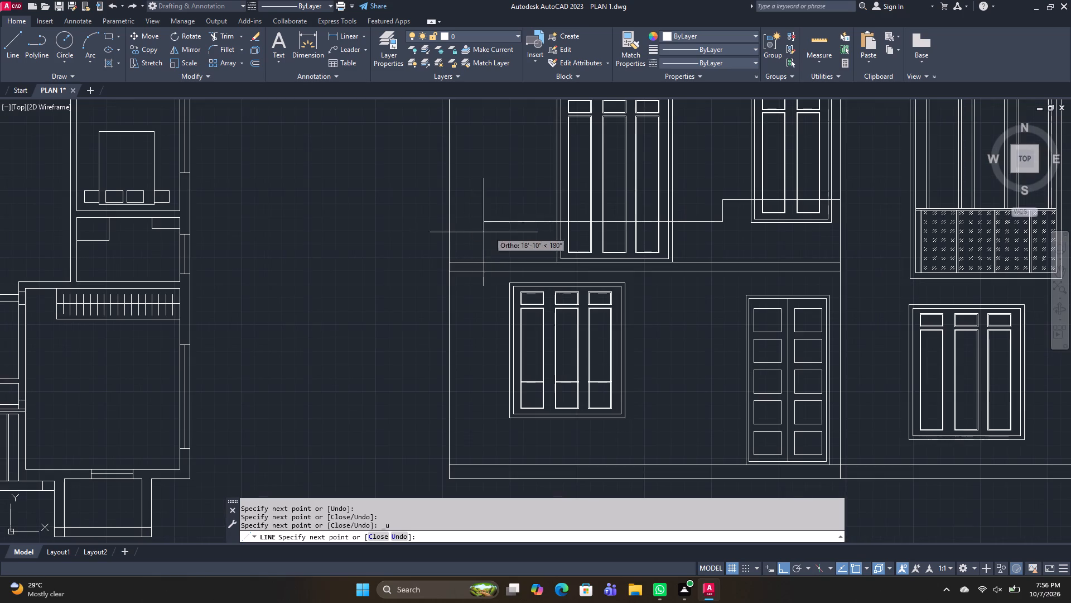
Continue the stepped line horizontally past the wall's west edge and trim off the overhang.
click(411, 231)
key(t)
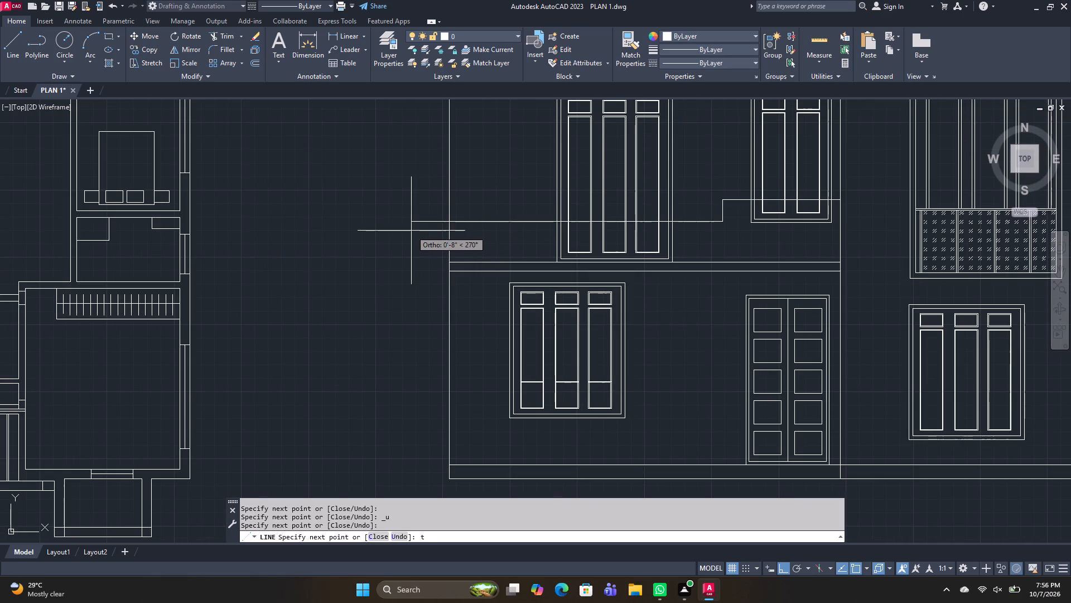
key(r)
key(space)
key(Escape)
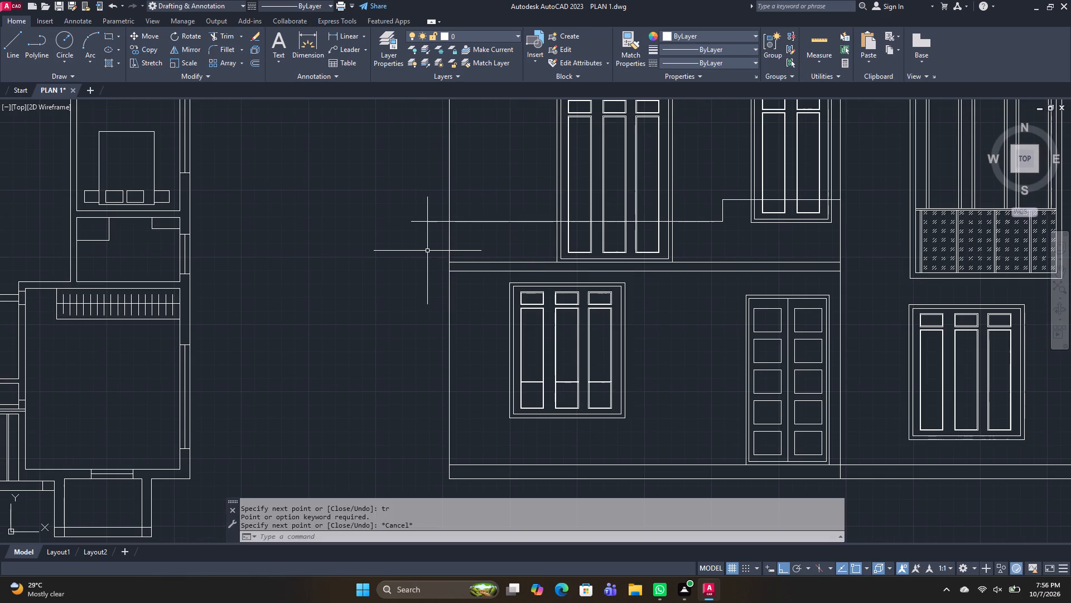
key(t)
text(r)
key(space)
drag(424, 260, 431, 151)
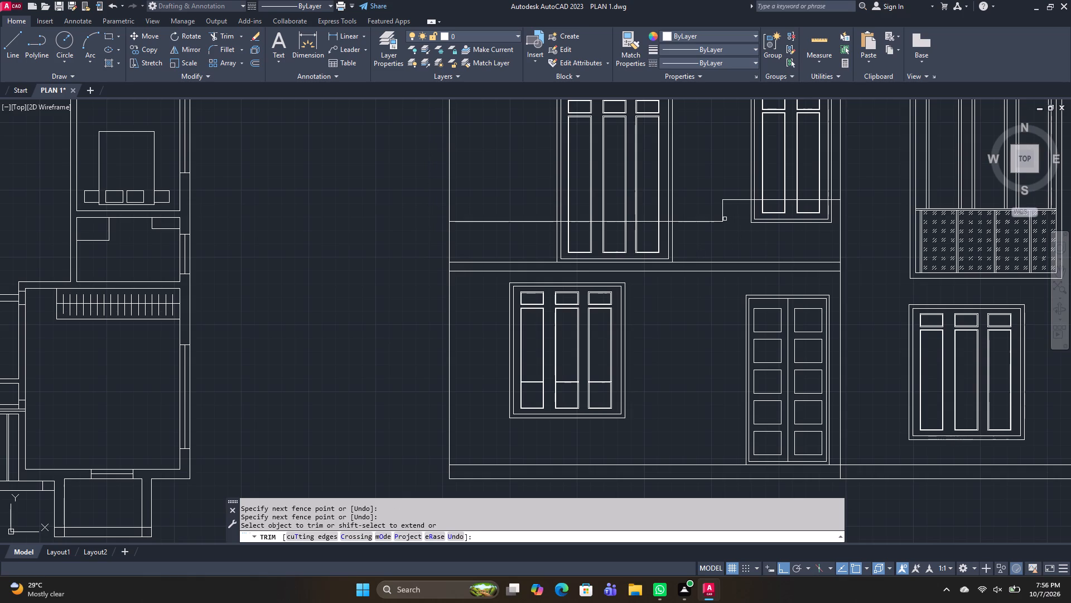
Trim away the parts of the upper two-pane window's frame and panes that fall below the stepped line.
drag(731, 216, 791, 212)
scroll(771, 215, up, 3)
drag(769, 192, 735, 265)
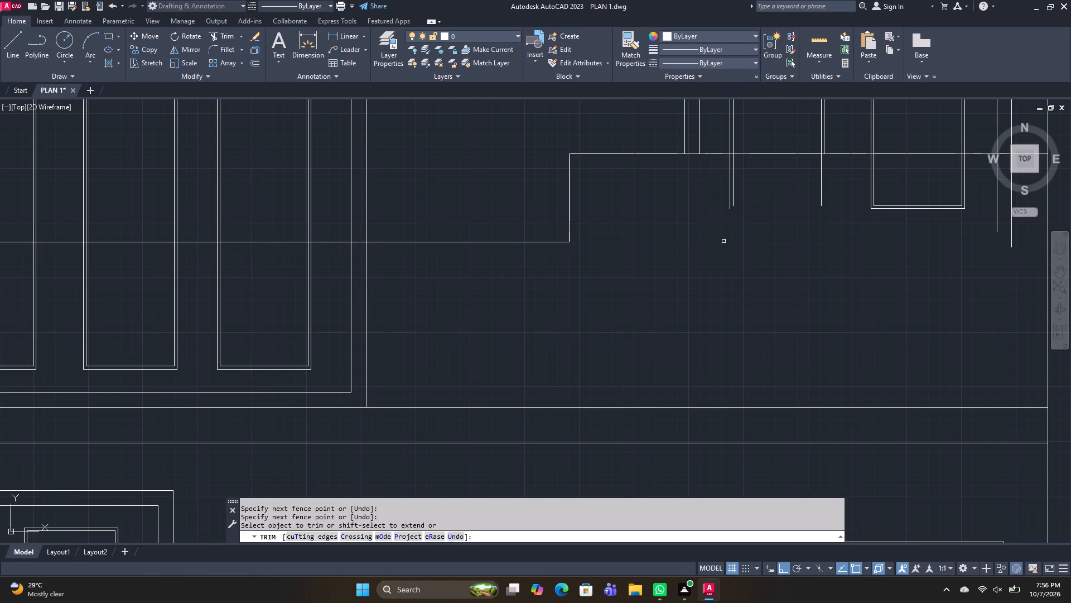
drag(718, 208, 948, 185)
drag(944, 193, 930, 286)
drag(974, 194, 899, 204)
middle_drag(912, 234, 683, 305)
drag(797, 277, 710, 272)
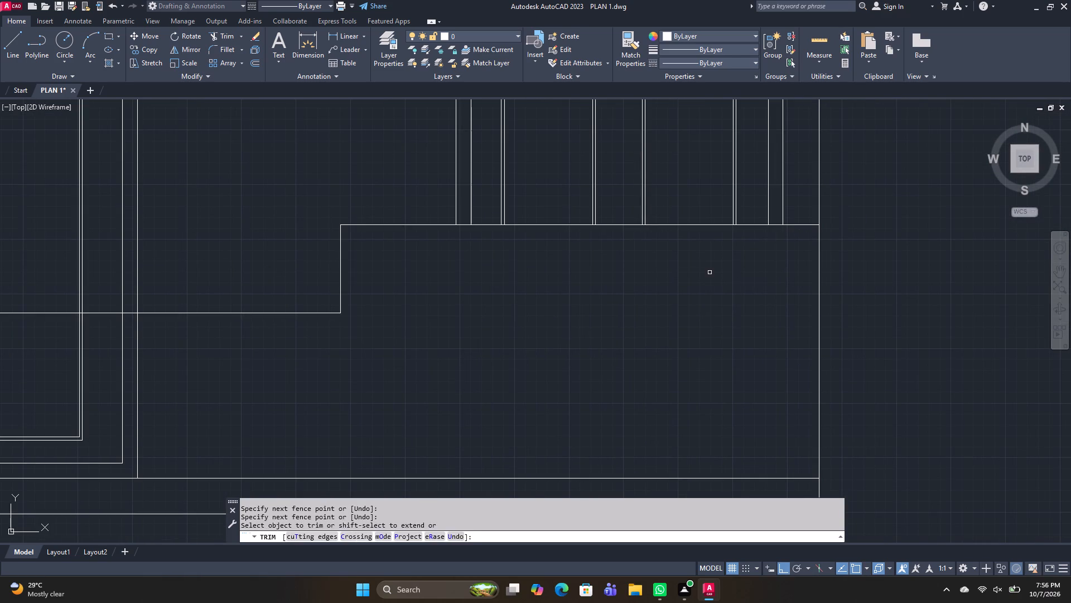
key(space)
Trim away the parts of the upper three-pane window's frame and panes below the stepped line, including the leftover bottom lines.
middle_drag(575, 343, 625, 293)
middle_drag(419, 347, 561, 309)
key(space)
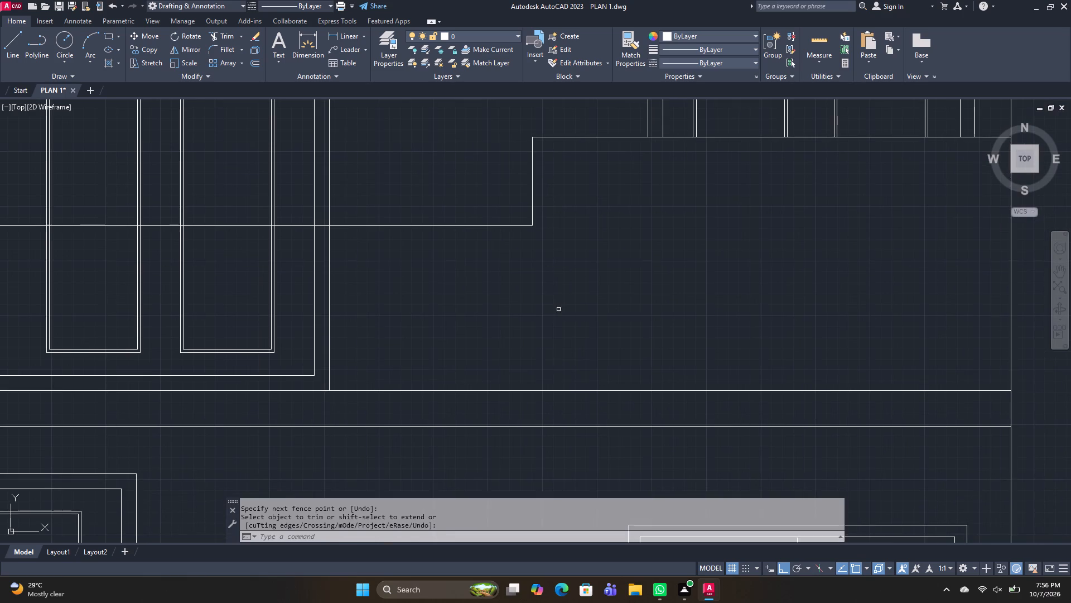
drag(514, 310, 59, 296)
middle_drag(112, 307, 517, 284)
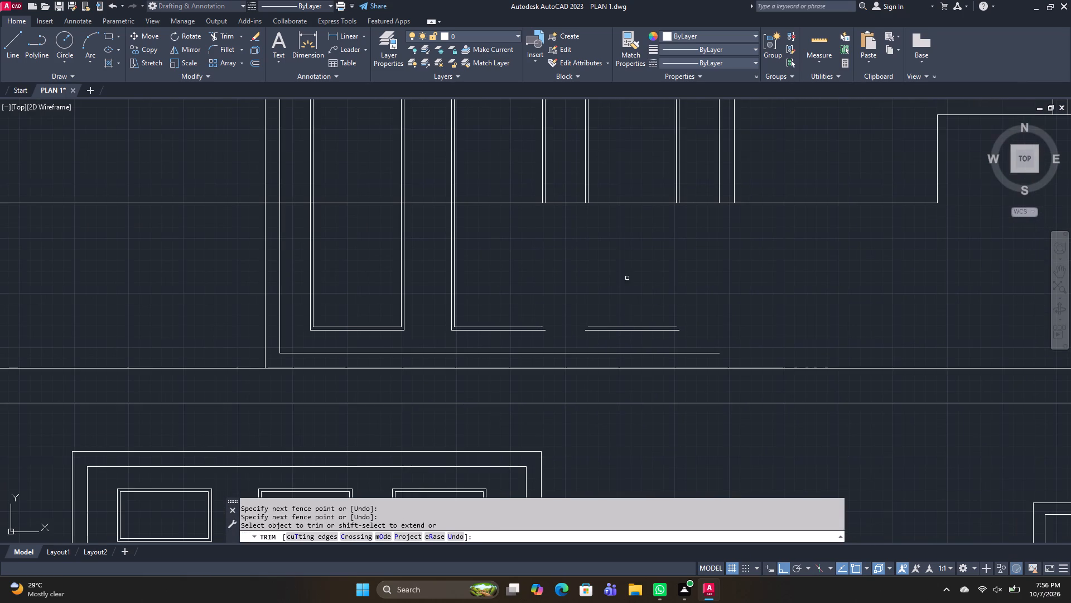
drag(627, 277, 131, 281)
drag(370, 358, 370, 291)
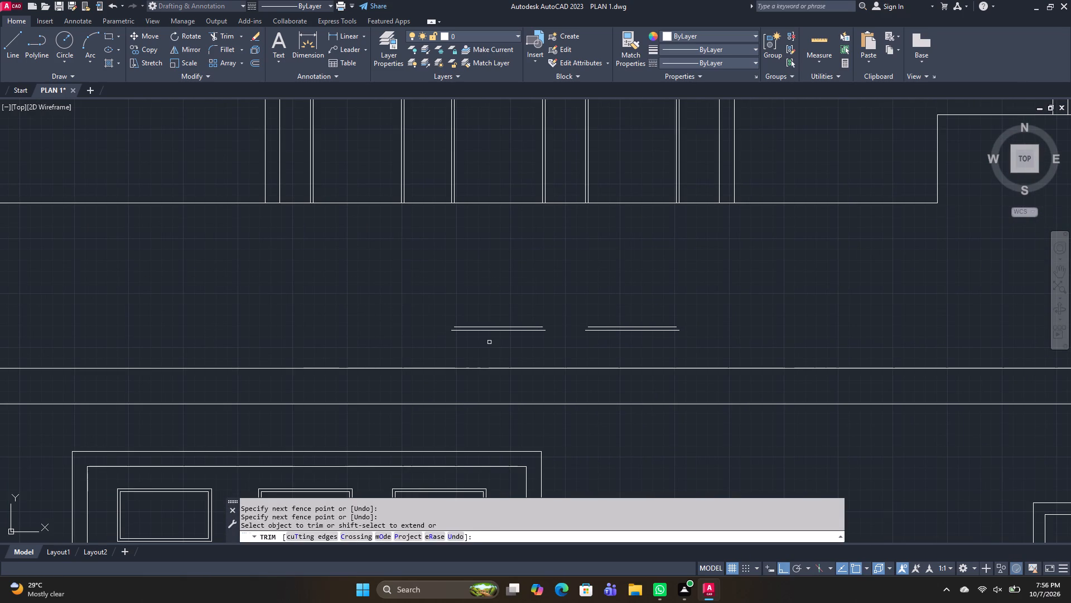
drag(495, 342, 500, 297)
drag(626, 337, 641, 274)
key(space)
scroll(640, 274, down, 2)
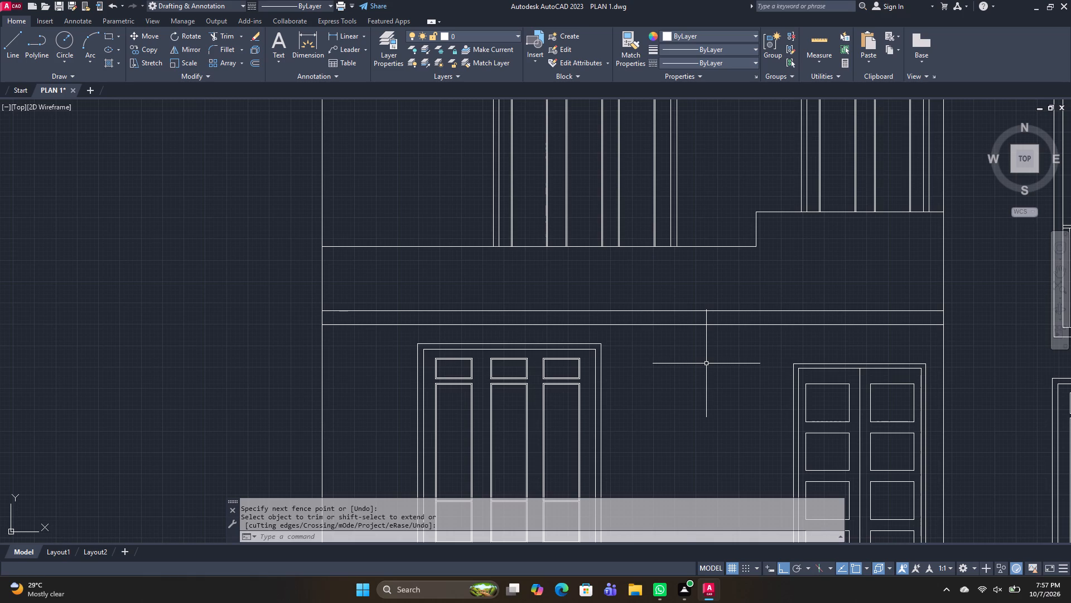
Draw a small, nearly square rectangle on the wall just below the raised part of the stepped line.
text(rec)
key(space)
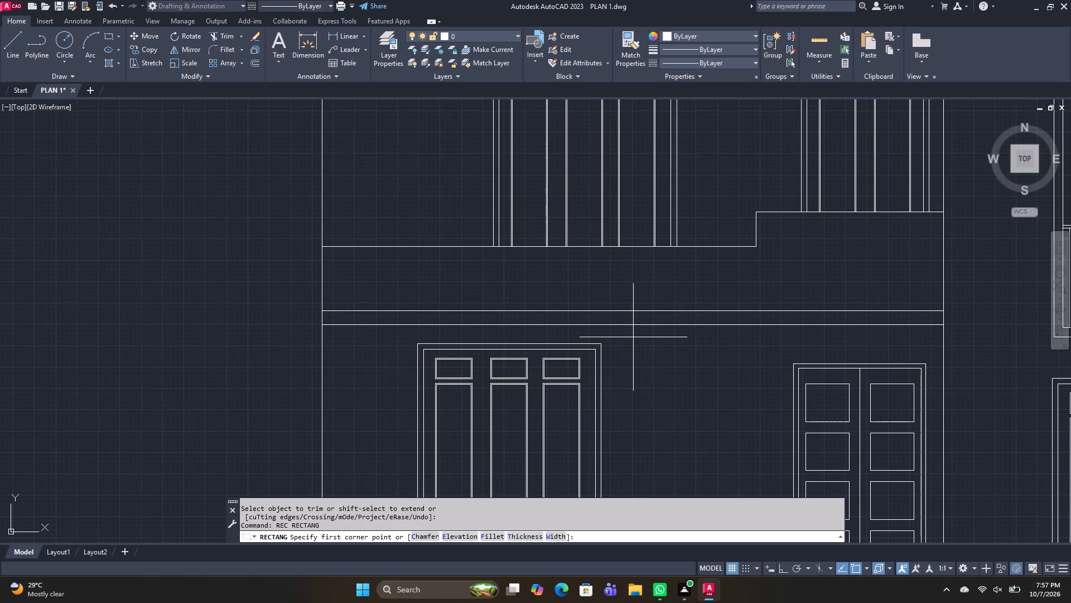
scroll(793, 217, up, 1)
click(798, 236)
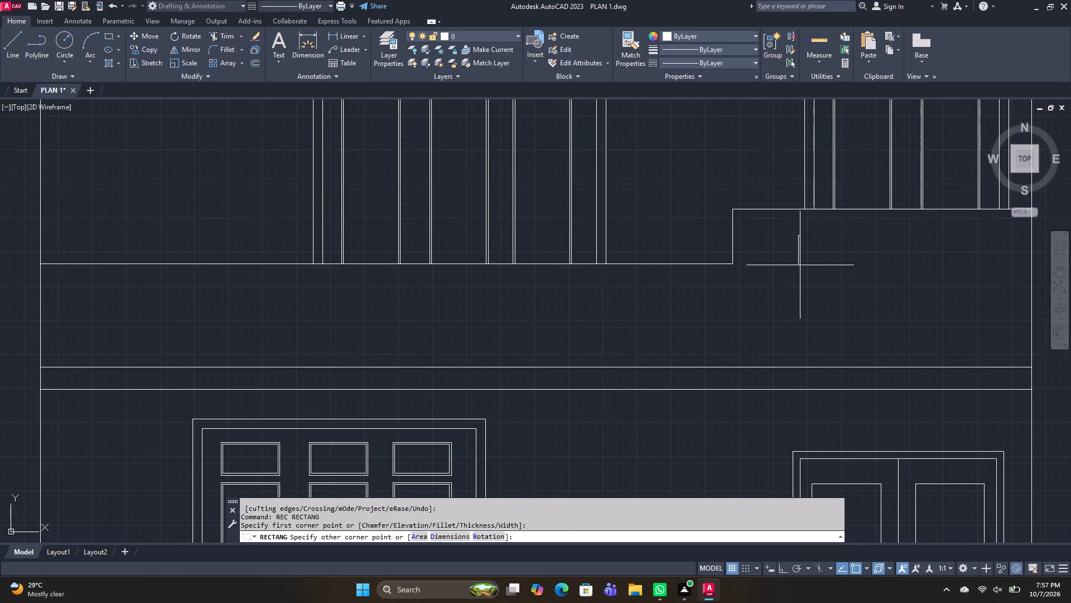
click(827, 269)
Copy the small rectangle once horizontally to the east and once about 2'-4" straight below the original.
click(830, 279)
click(821, 264)
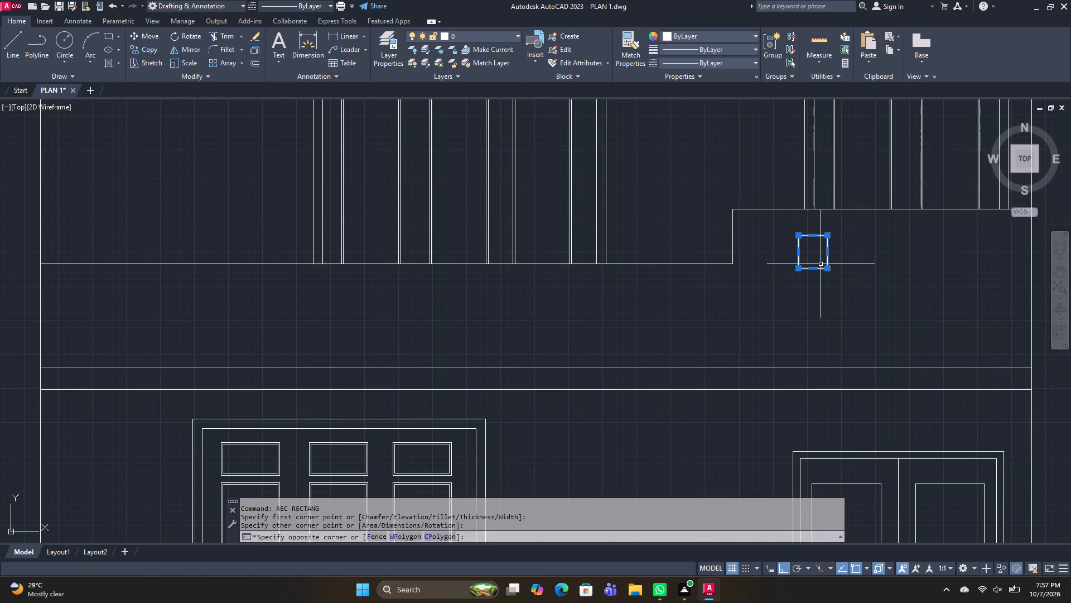
text(co)
key(Return)
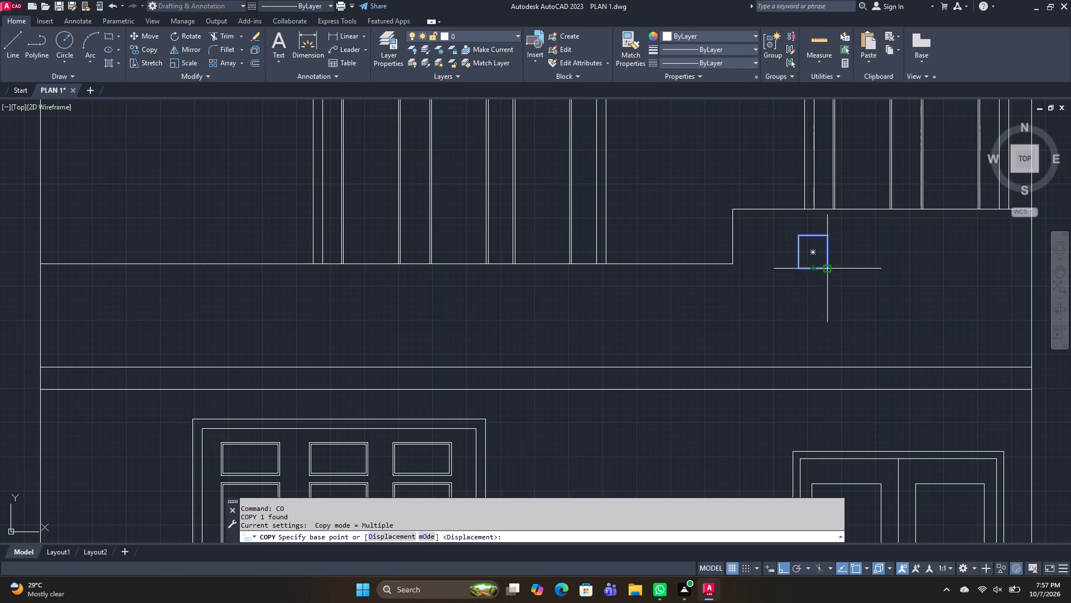
click(810, 254)
click(905, 262)
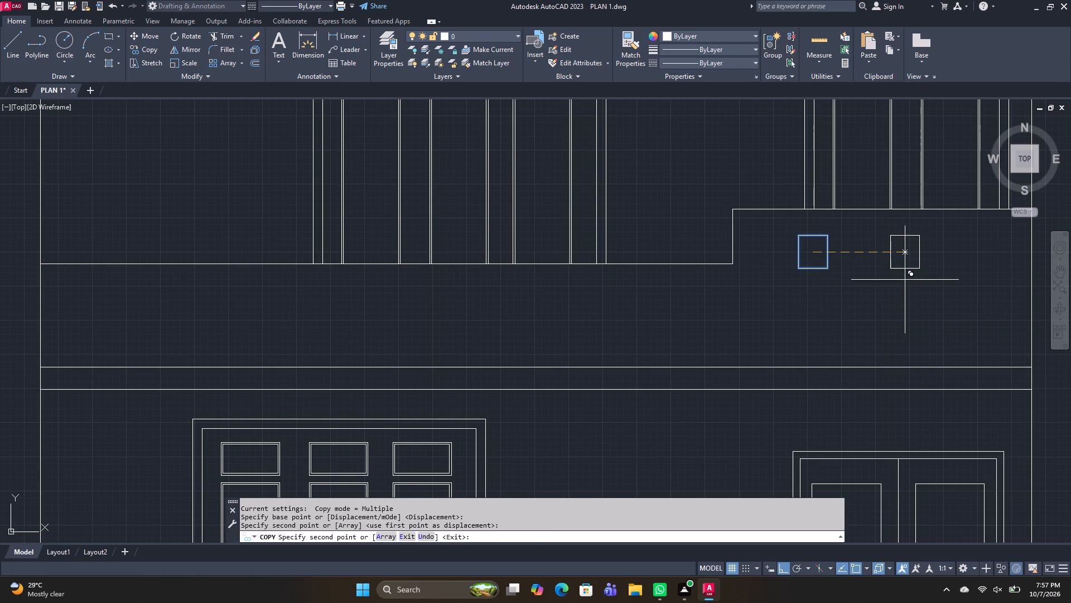
click(839, 325)
key(space)
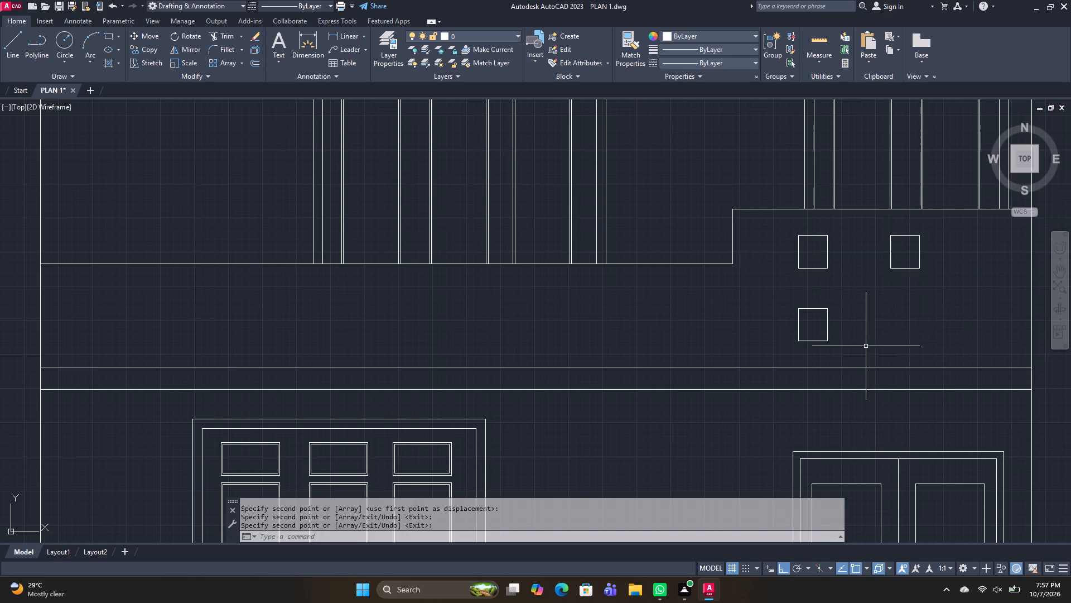
Copy the lower small rectangle about 2'-10" east to complete a two-by-two group.
drag(857, 348, 845, 348)
click(761, 313)
key(c)
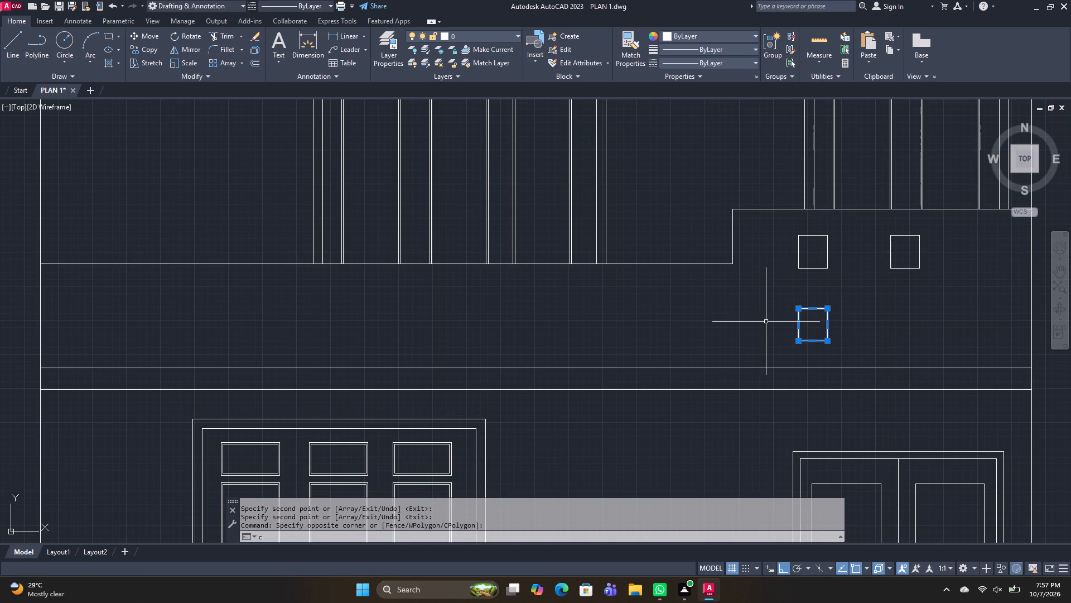
key(o)
key(Return)
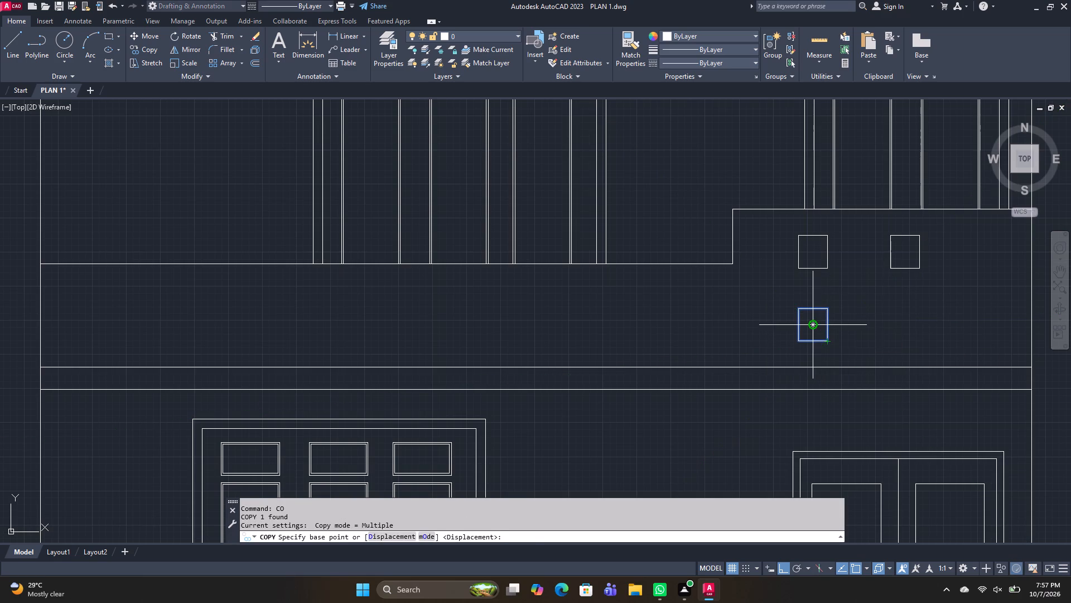
click(813, 325)
click(908, 323)
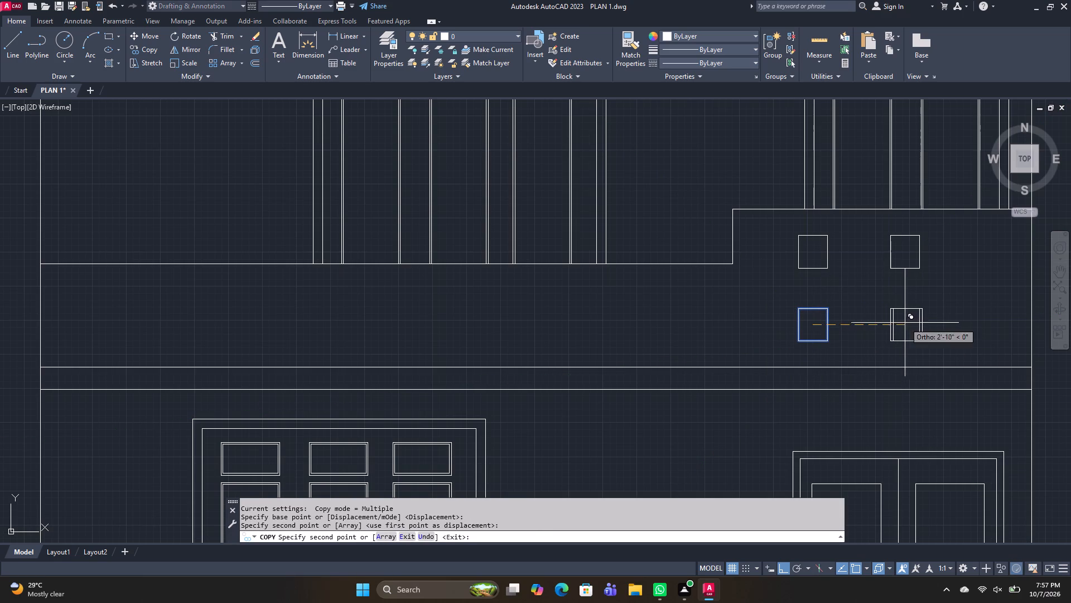
key(Return)
Draw a square between the wall's west edge and the ground-floor three-pane window, near the window's top.
scroll(812, 353, down, 1)
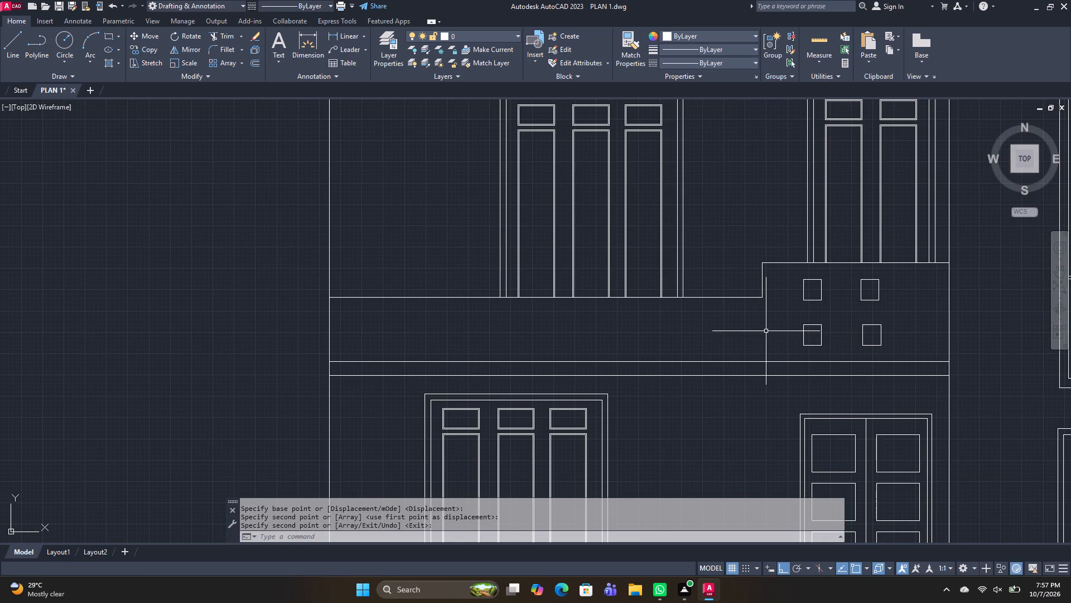
middle_drag(564, 374, 614, 274)
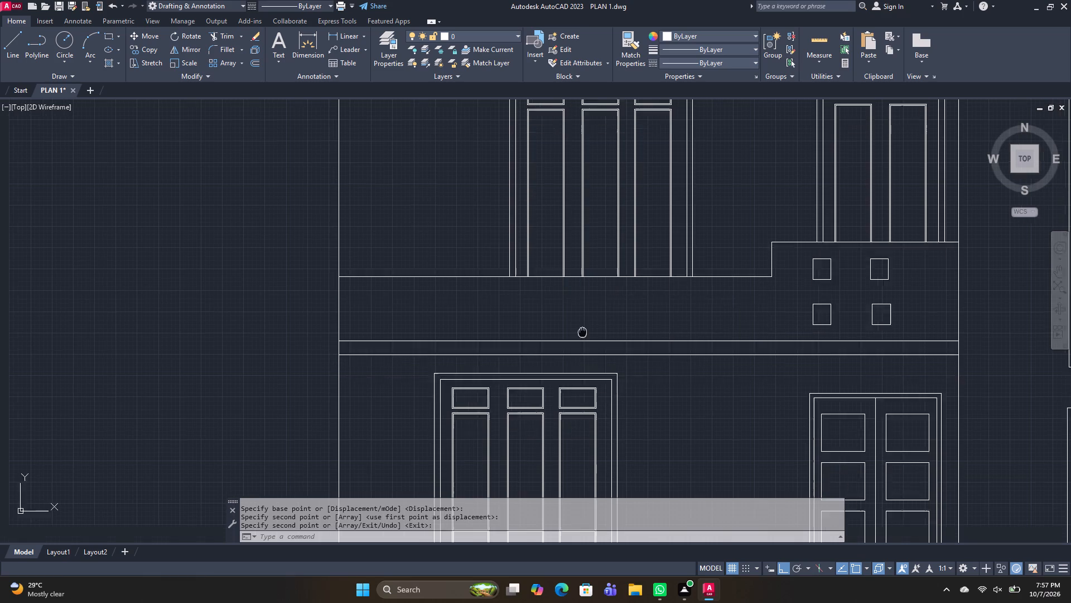
middle_drag(614, 274, 650, 186)
text(rec)
key(space)
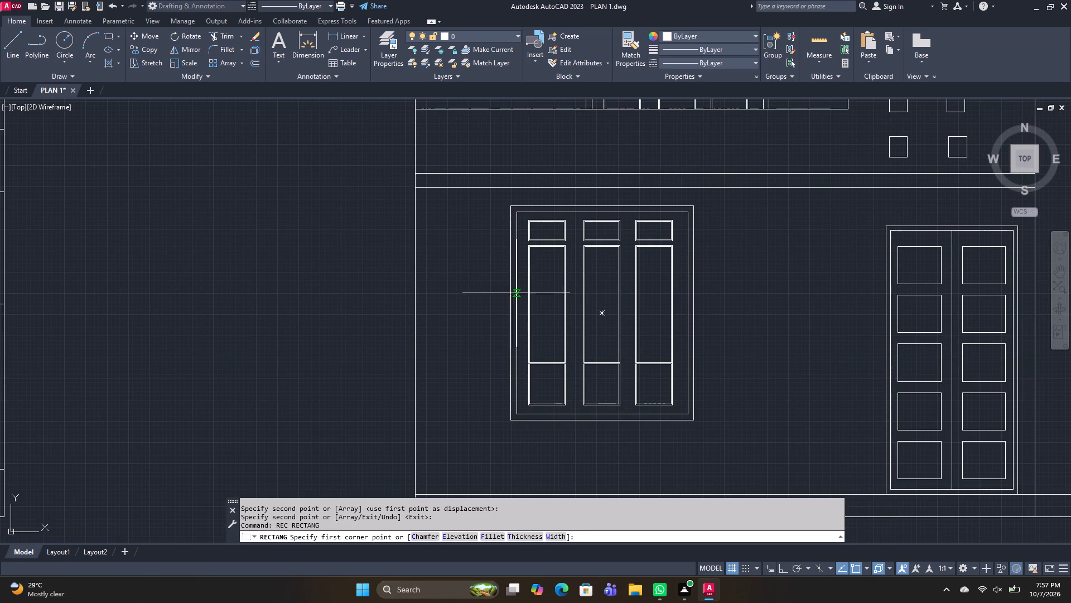
click(441, 216)
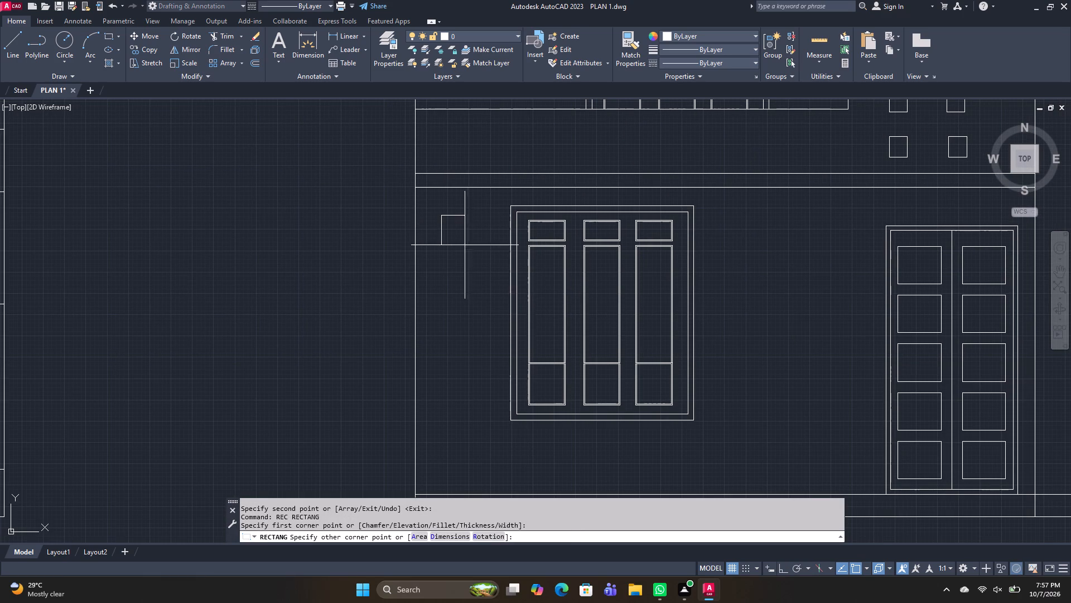
click(479, 254)
Copy the square straight down as an array of 6 evenly spaced items beside the ground-floor three-pane window.
drag(469, 271, 466, 265)
click(460, 253)
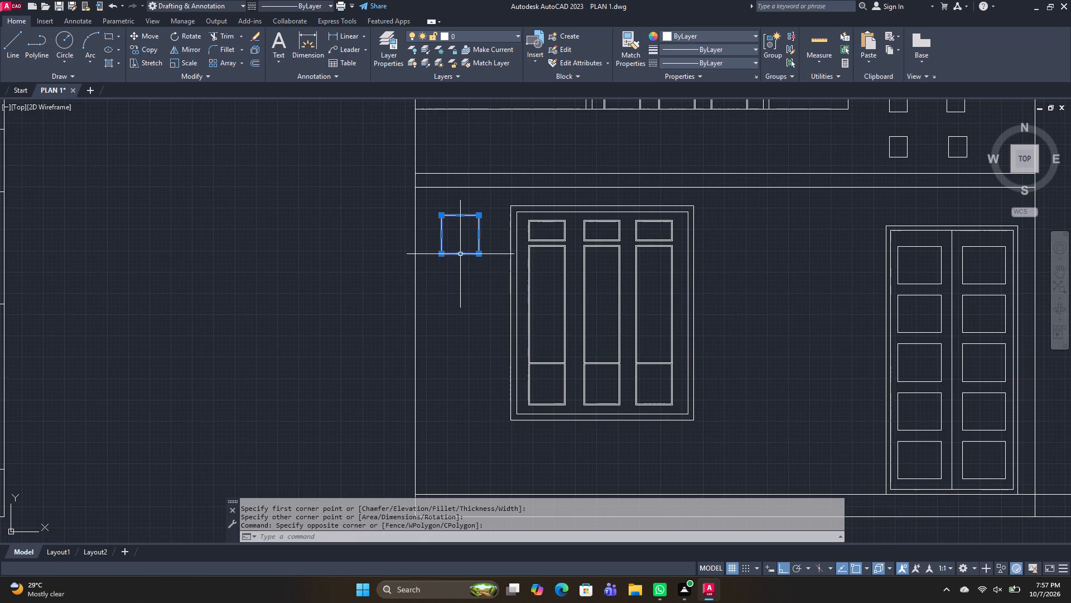
text(co)
key(Return)
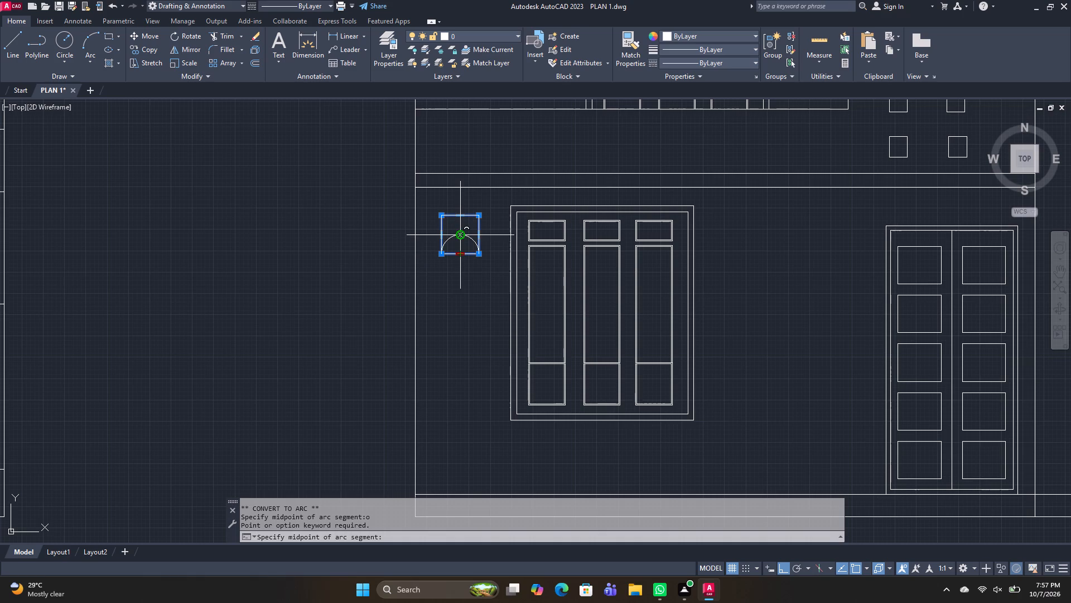
key(Escape)
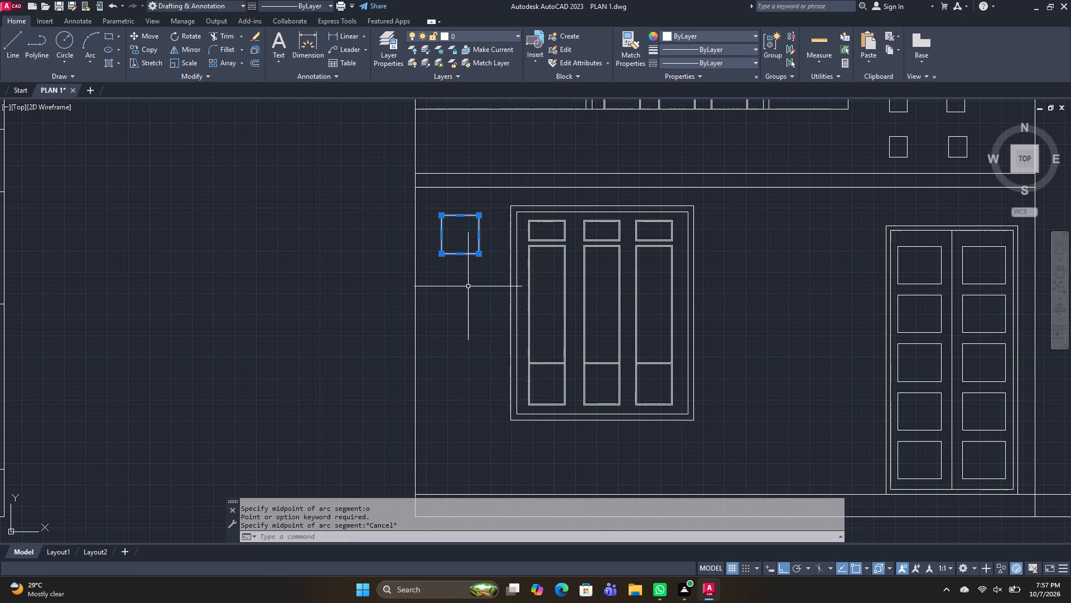
text(co)
key(Return)
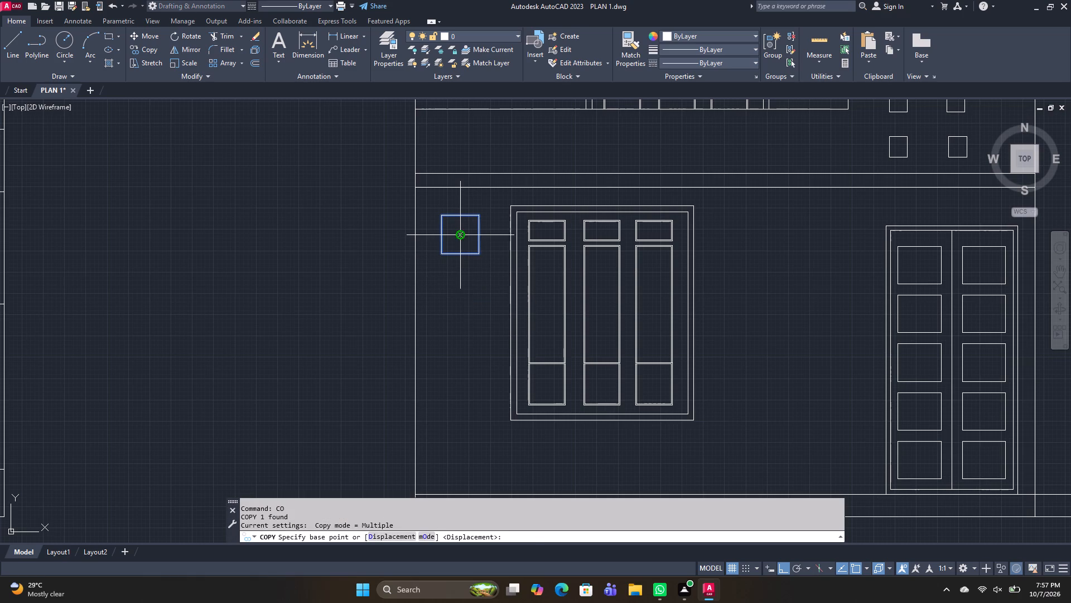
click(458, 232)
key(a)
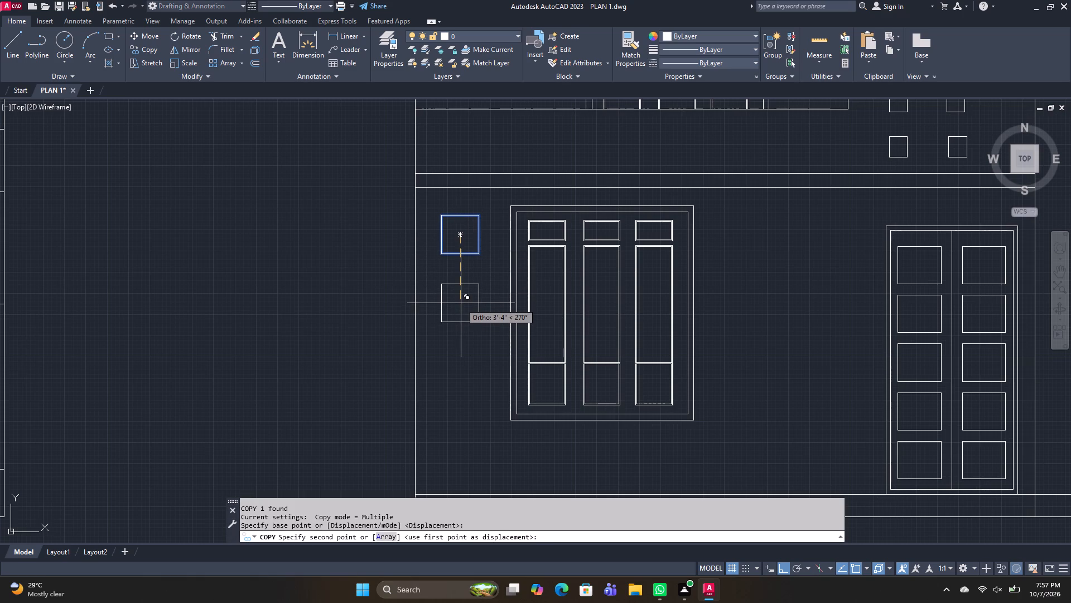
key(space)
key(6)
key(Return)
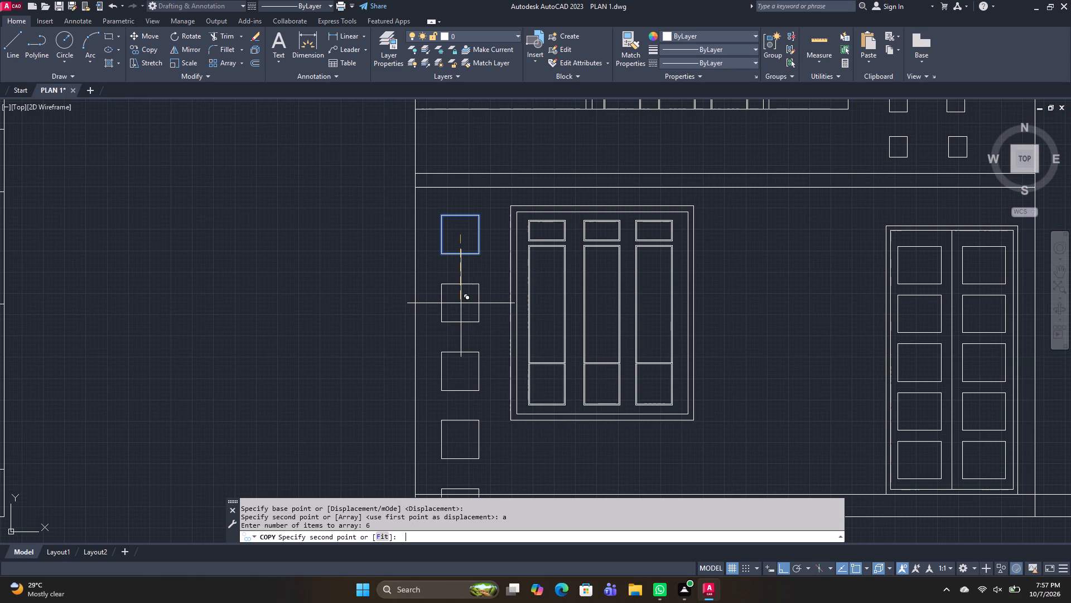
scroll(453, 274, down, 2)
scroll(453, 290, up, 1)
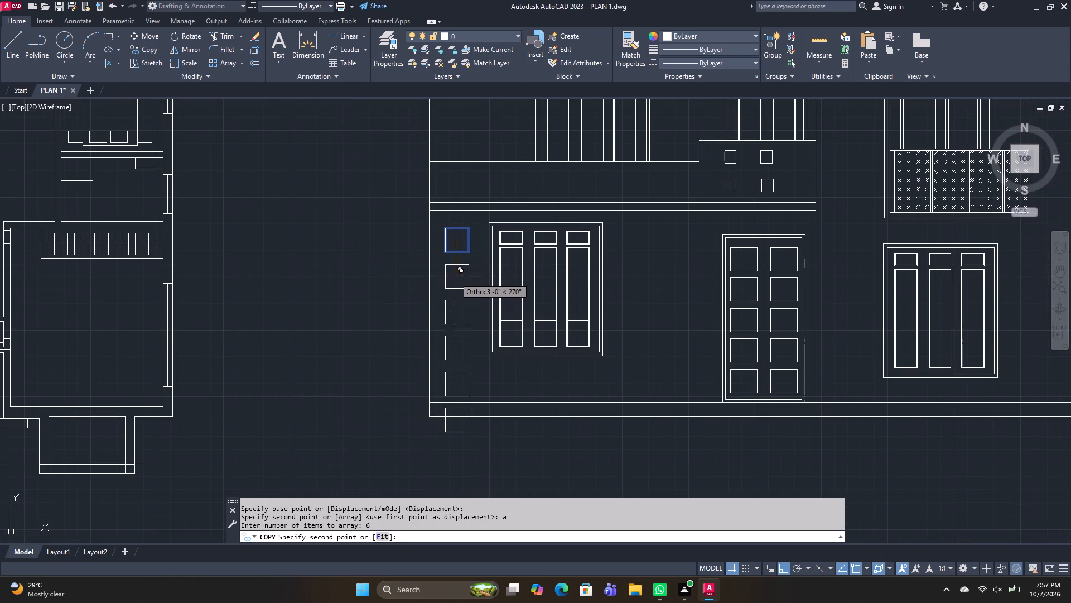
click(456, 272)
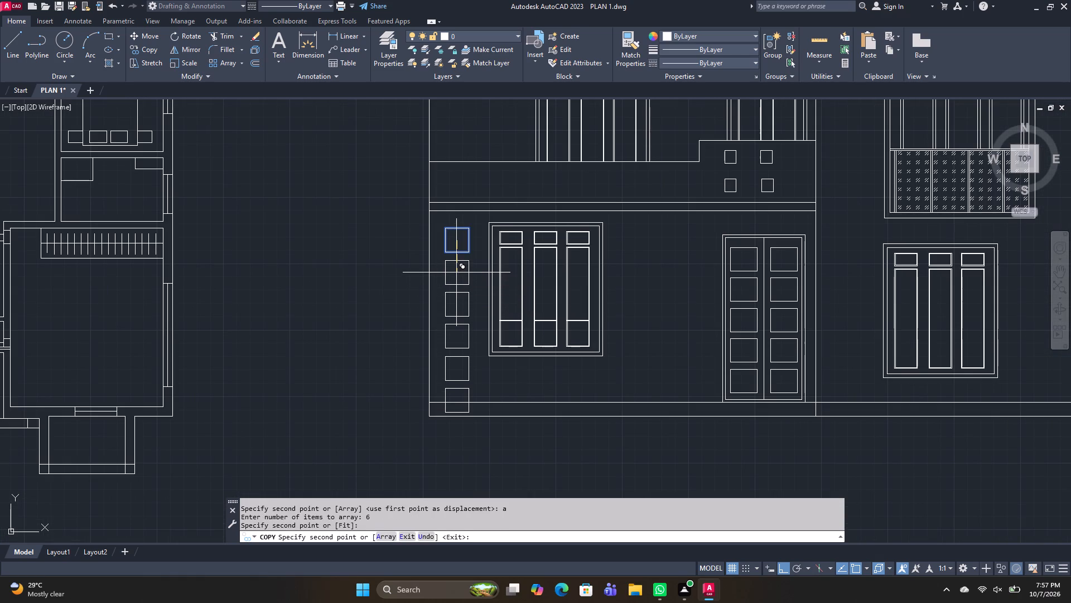
key(space)
Delete the lowest square of the column, which overlaps the base line.
click(466, 389)
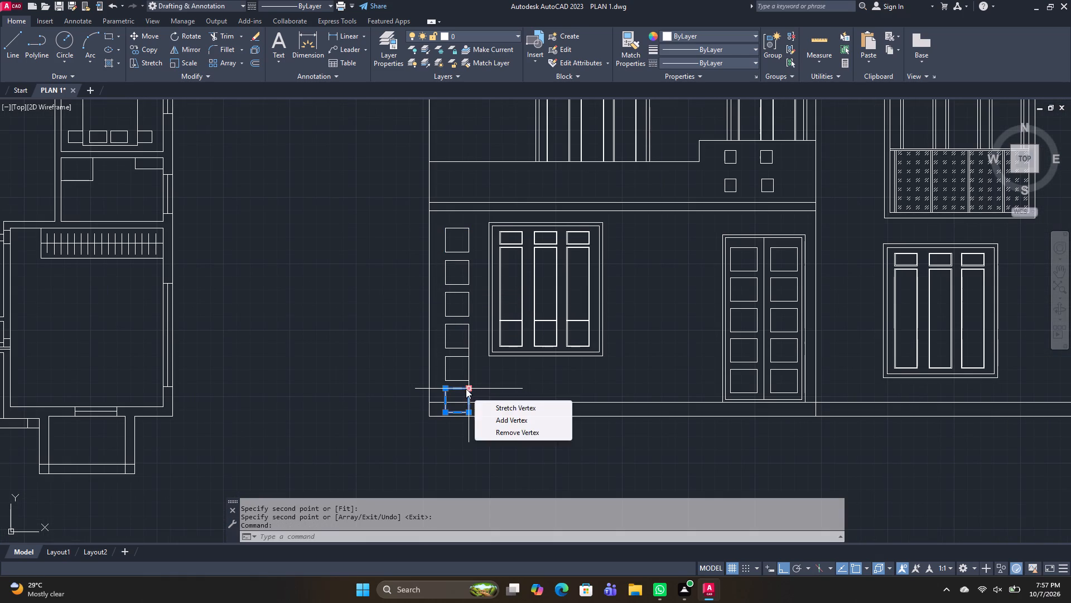
key(Delete)
Draw a three-sided outline projecting west of the wall, from the upper floor-band line up past the top horizontal line and back to the wall.
middle_click(484, 373)
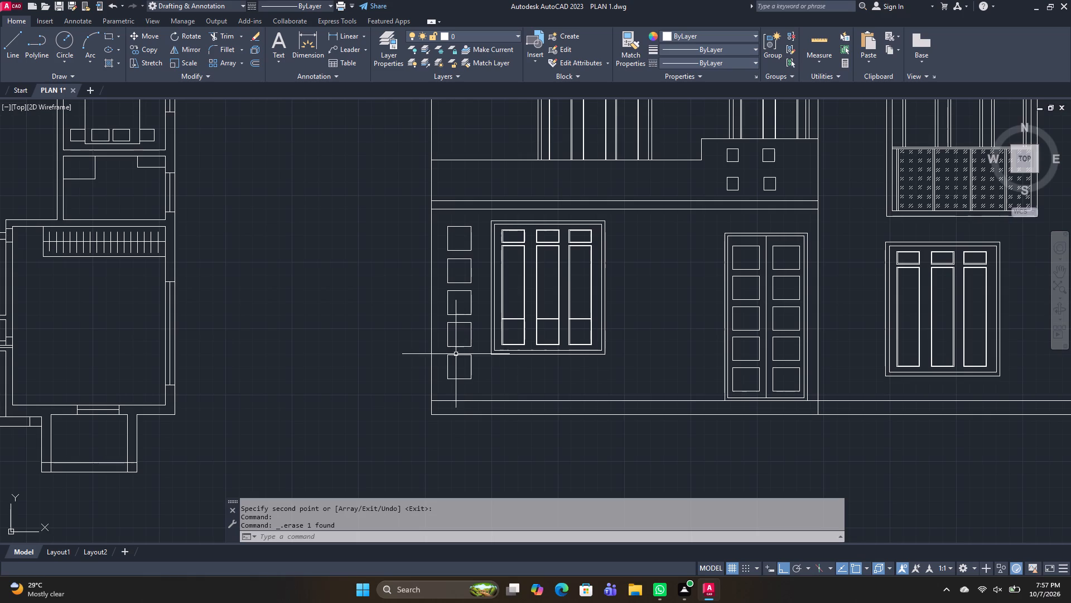
scroll(447, 343, up, 1)
scroll(447, 343, down, 1)
middle_drag(398, 308, 417, 384)
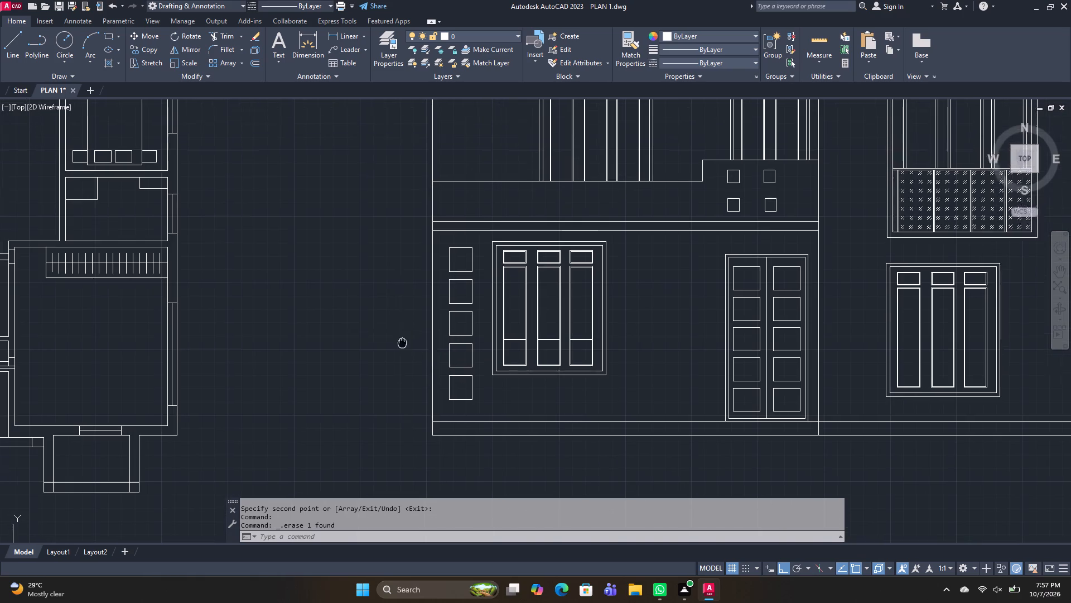
middle_drag(417, 384, 441, 435)
key(l)
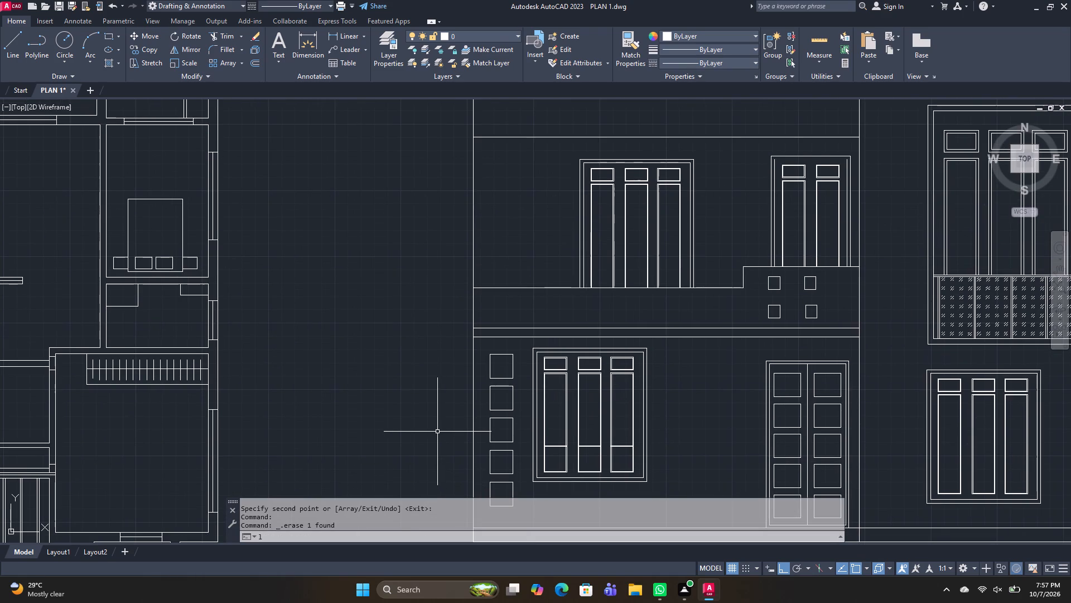
key(space)
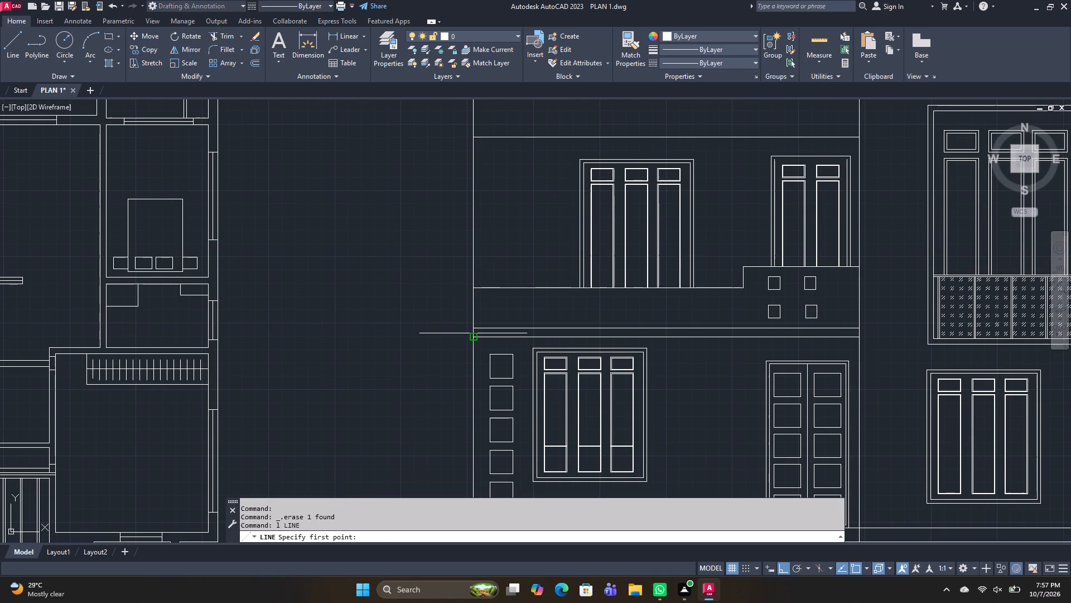
click(473, 330)
click(383, 332)
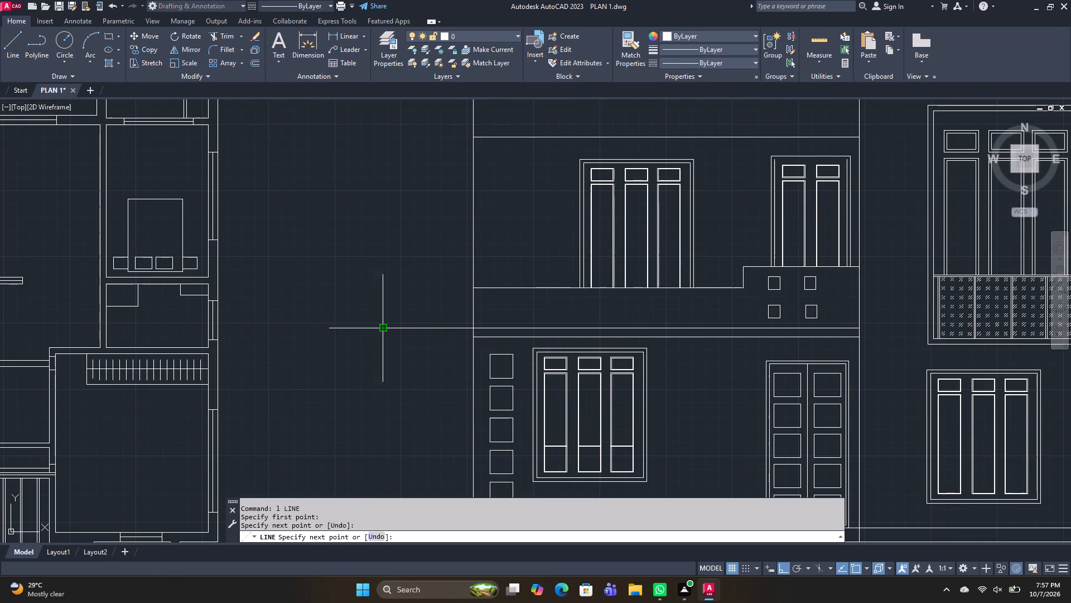
middle_drag(383, 117, 388, 186)
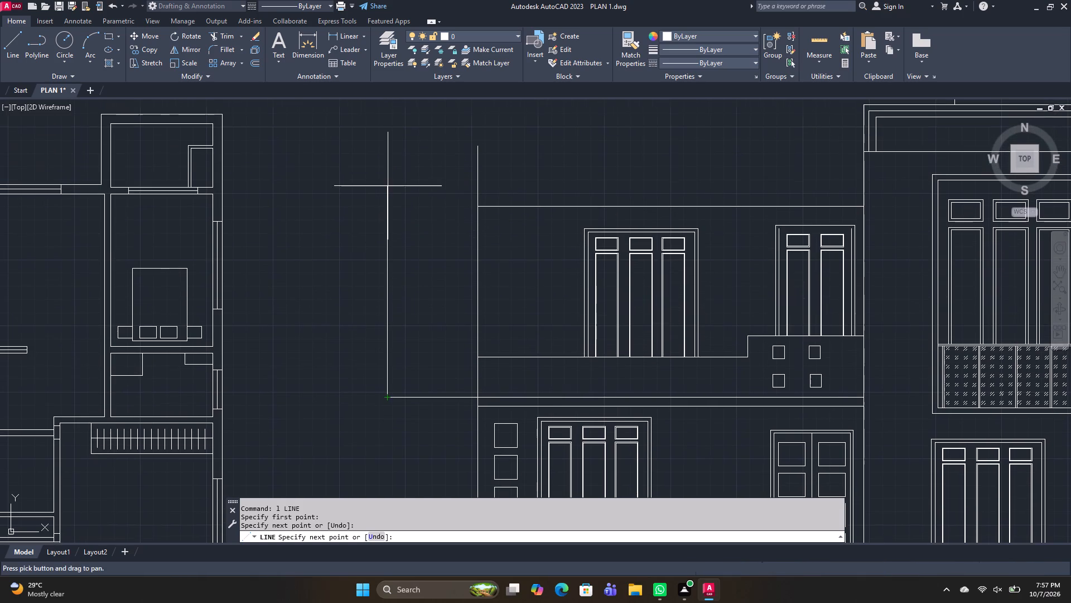
click(389, 179)
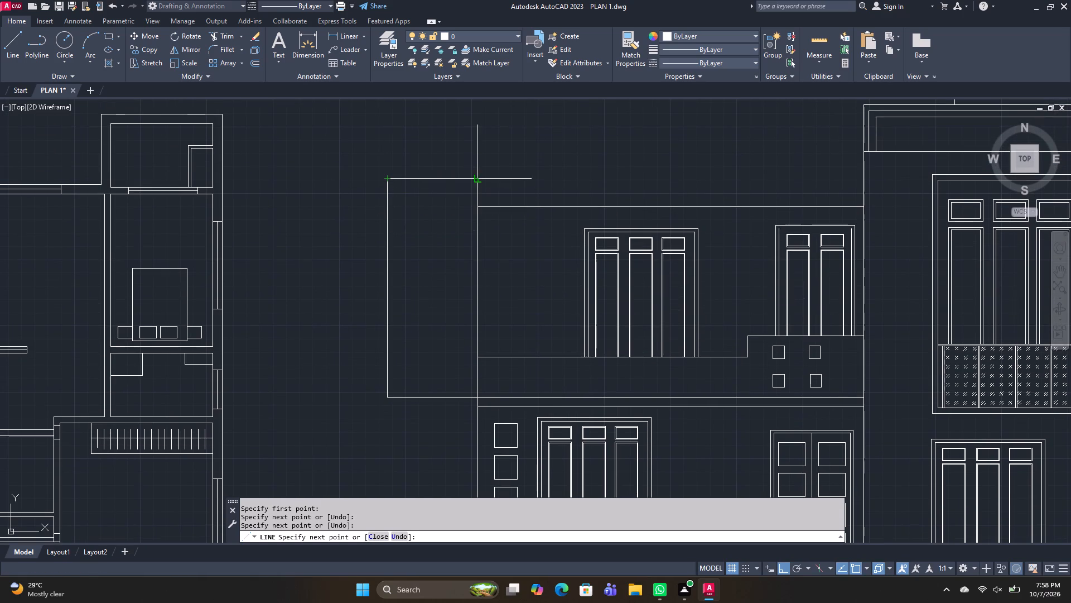
click(476, 179)
middle_drag(458, 230, 457, 204)
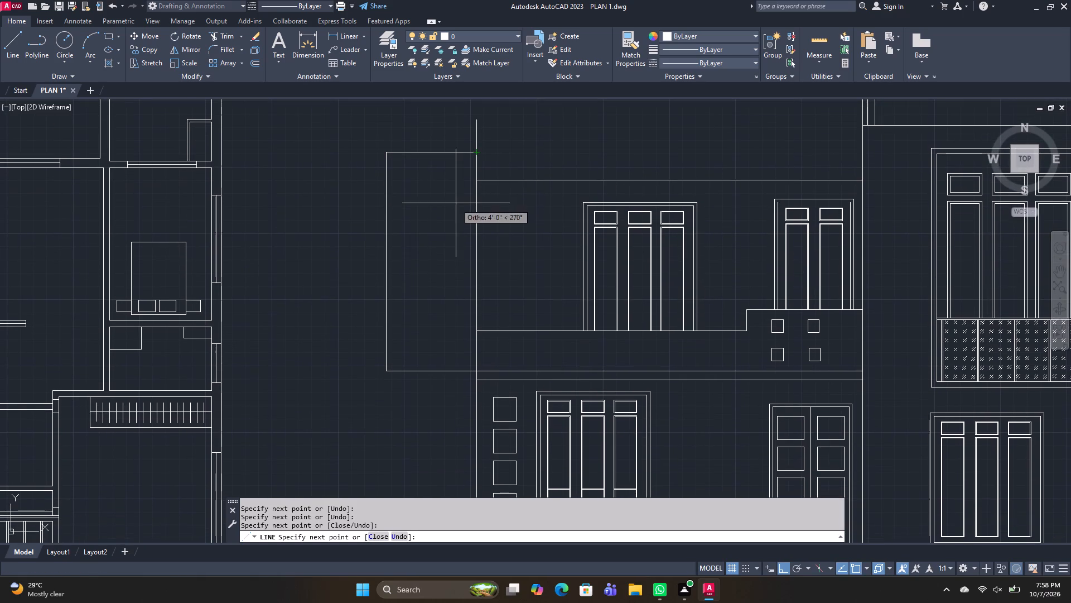
key(space)
Offset the horizontal line above the upper windows a short distance upward, using the Through option.
scroll(591, 191, up, 1)
middle_drag(589, 188, 542, 204)
middle_click(542, 204)
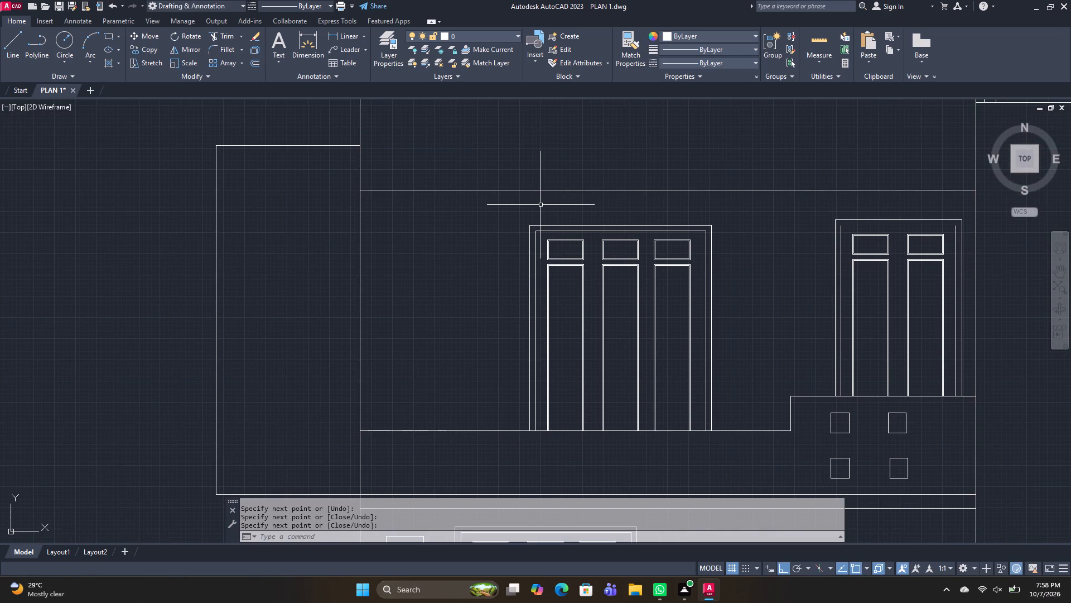
text(o t)
key(space)
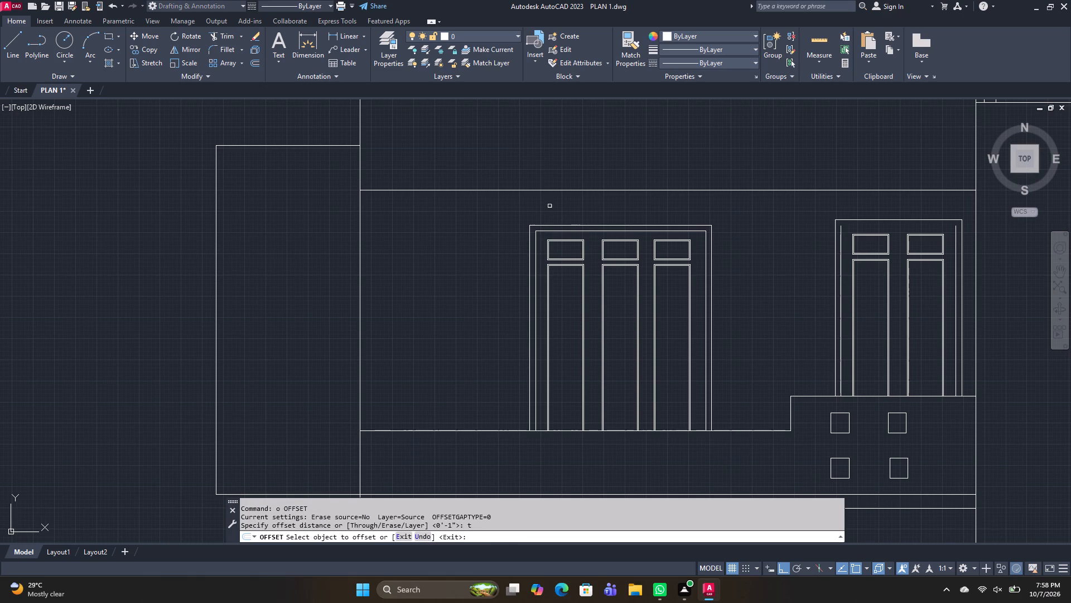
click(547, 189)
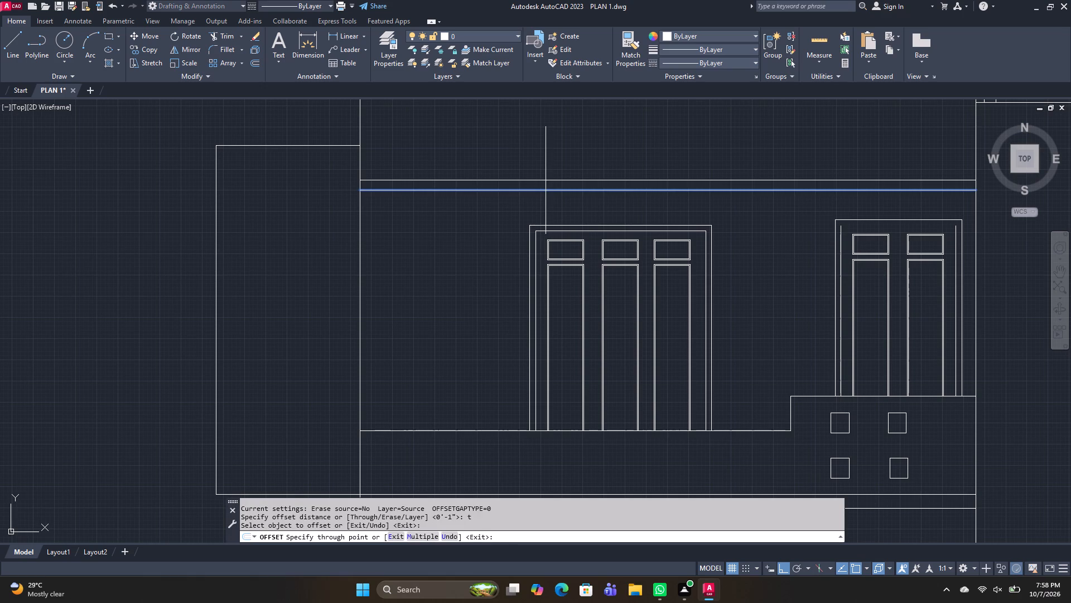
click(546, 181)
key(l)
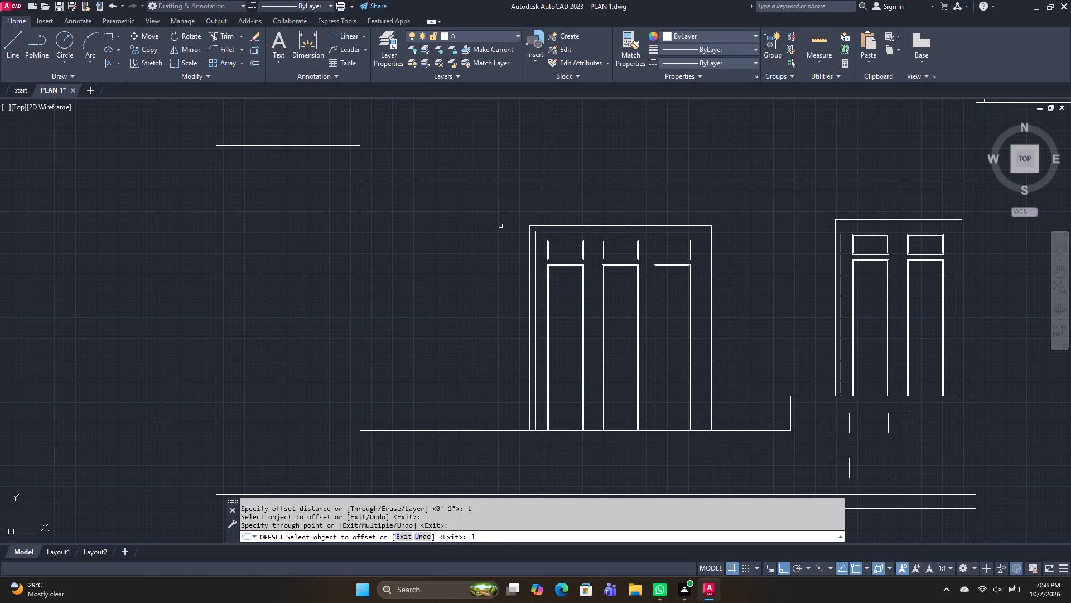
key(Return)
key(grave)
key(Escape)
key(Escape)
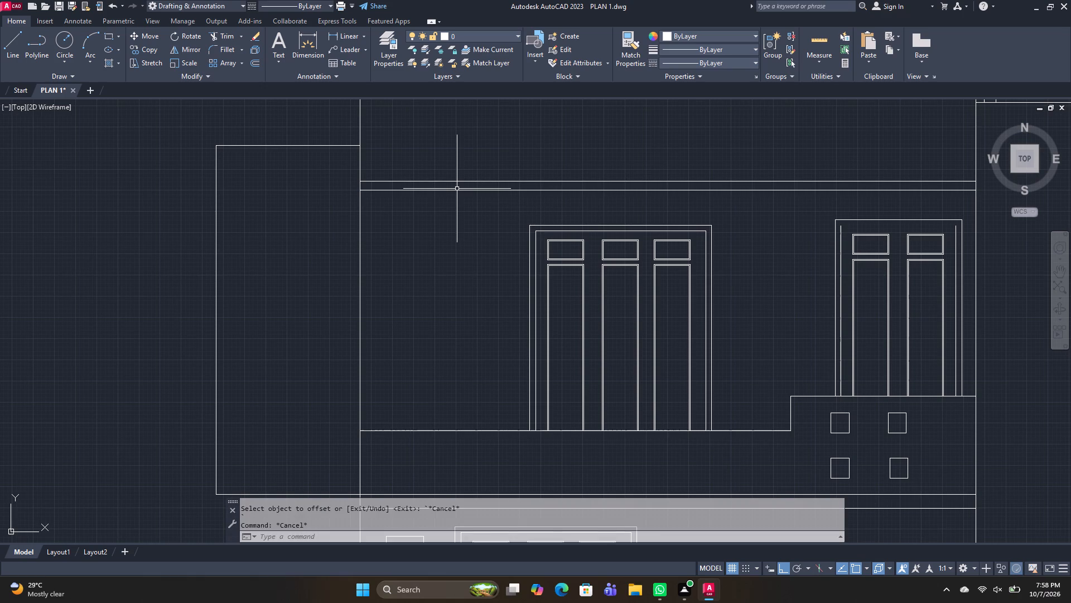
Draw a narrow three-sided leg hanging from the double horizontal line, west of the upper three-pane window.
key(l)
key(Return)
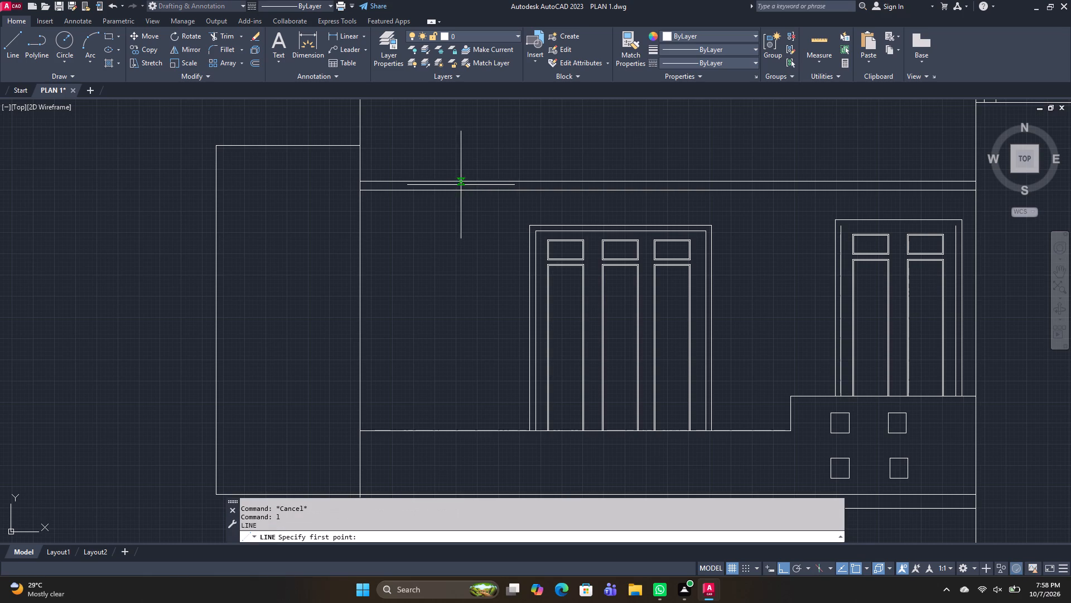
click(442, 181)
click(440, 246)
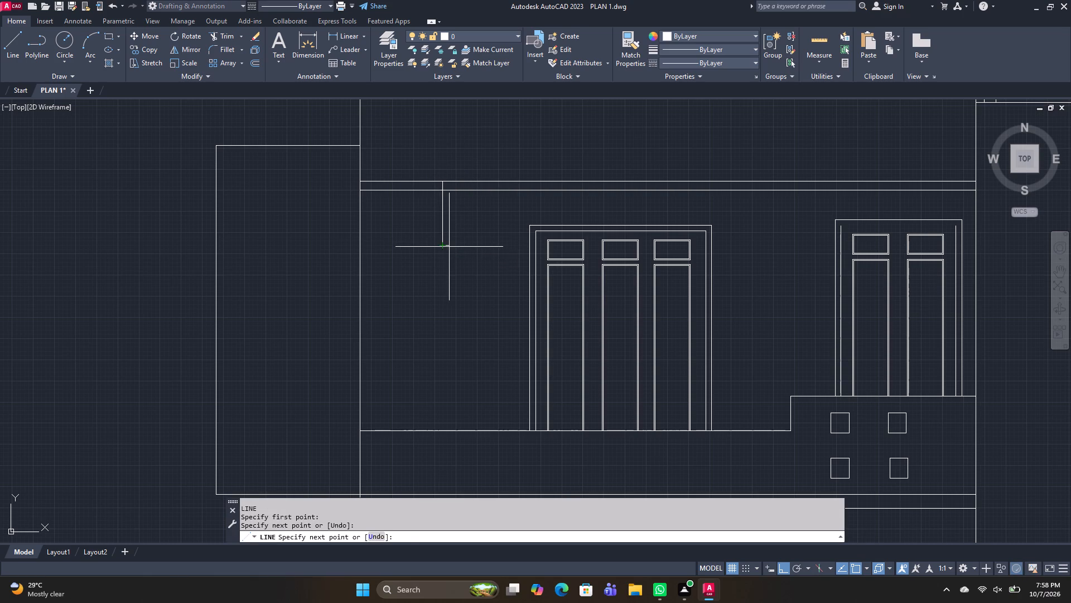
click(451, 247)
click(448, 190)
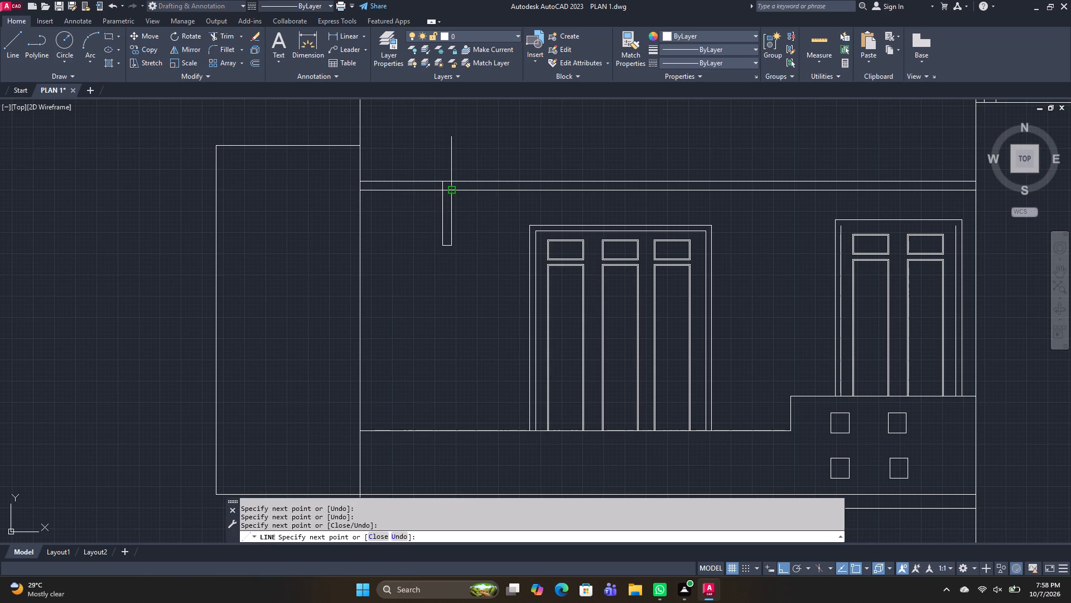
key(space)
Trim the double line west of the leg and the piece crossing inside the leg, forming a clean corner.
text(tr)
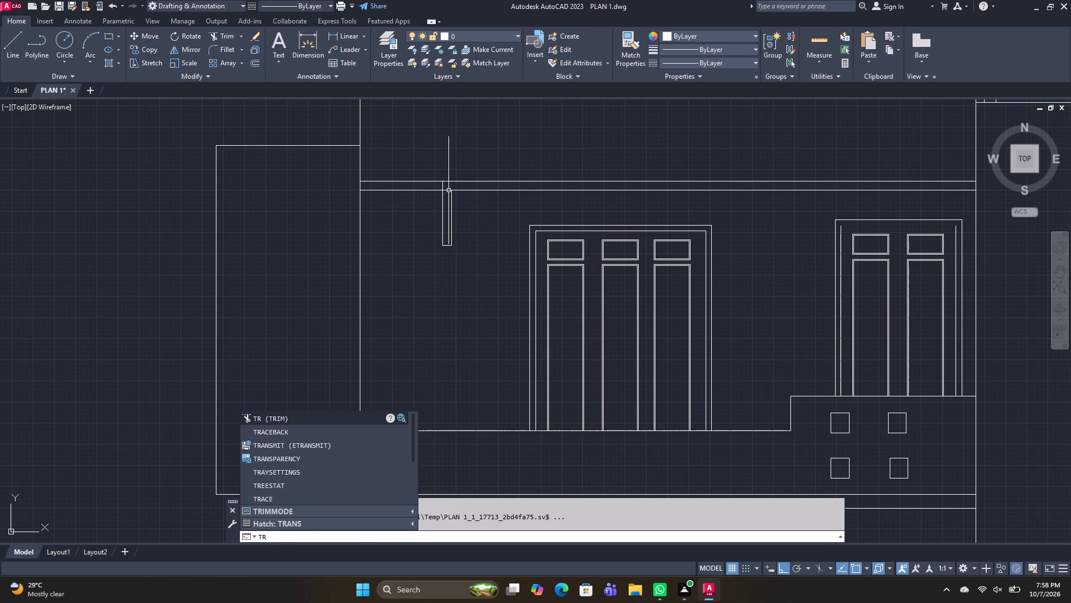
key(Return)
scroll(424, 171, up, 1)
drag(423, 171, 420, 235)
scroll(435, 200, up, 2)
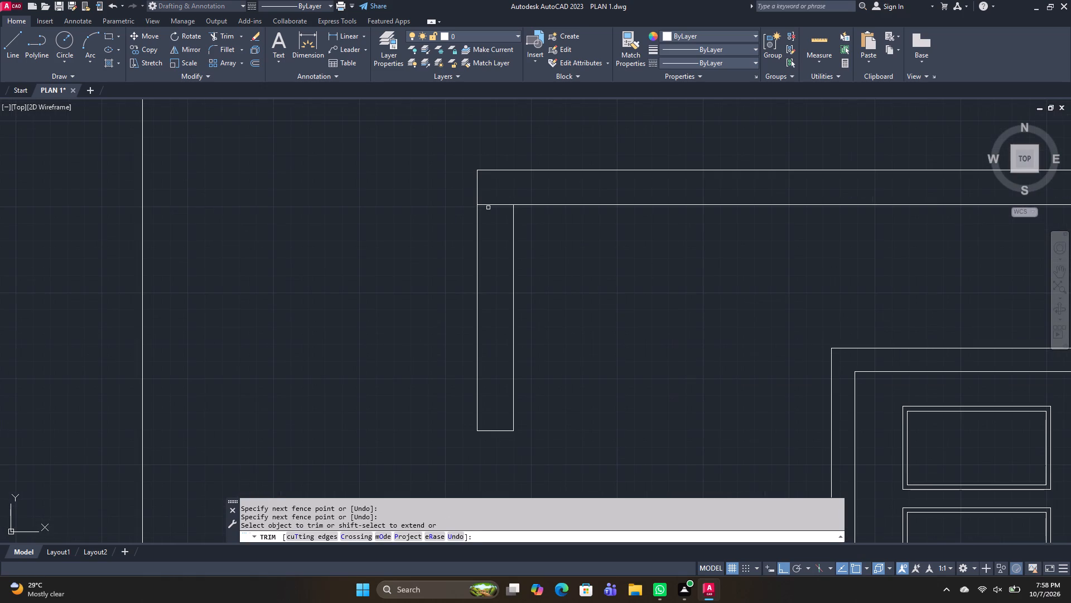
drag(488, 208, 491, 195)
scroll(496, 189, down, 3)
middle_drag(430, 215, 438, 191)
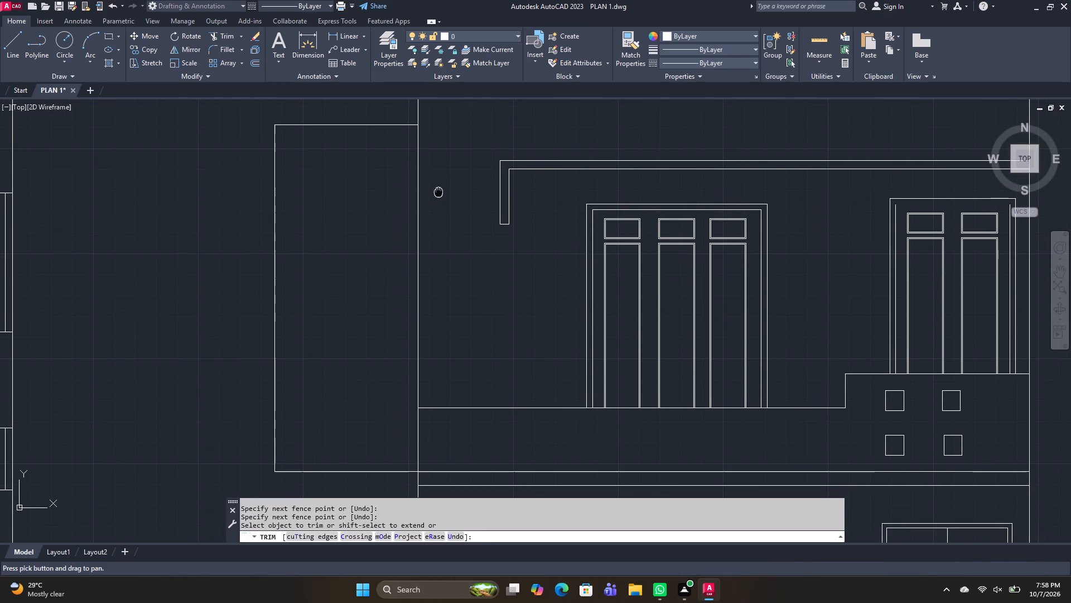
key(space)
Offset the west projection's outer vertical line a short distance inward, using the Through option.
text(o t)
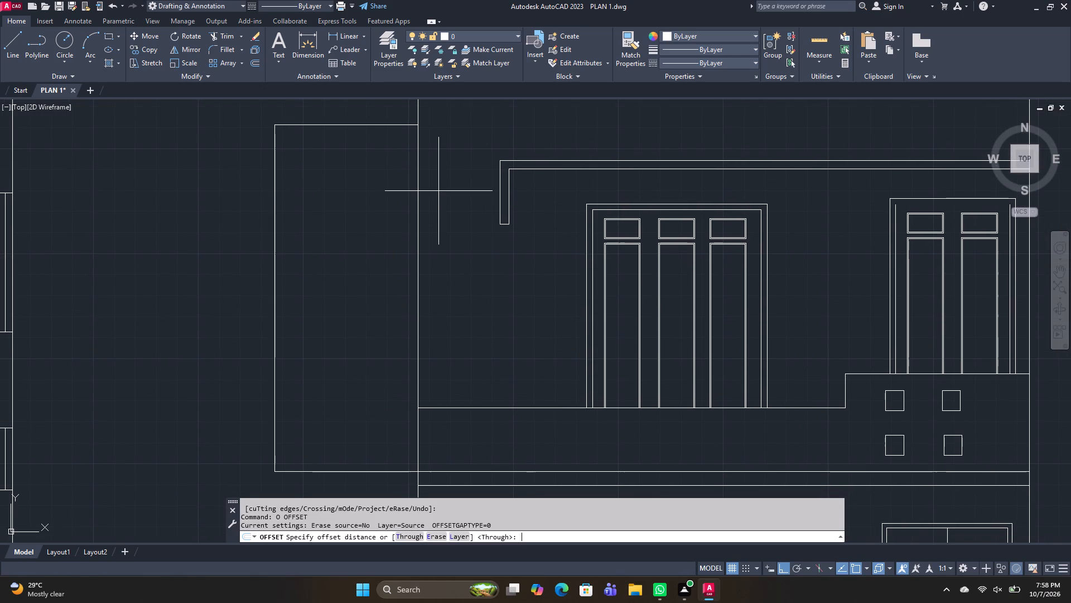
key(space)
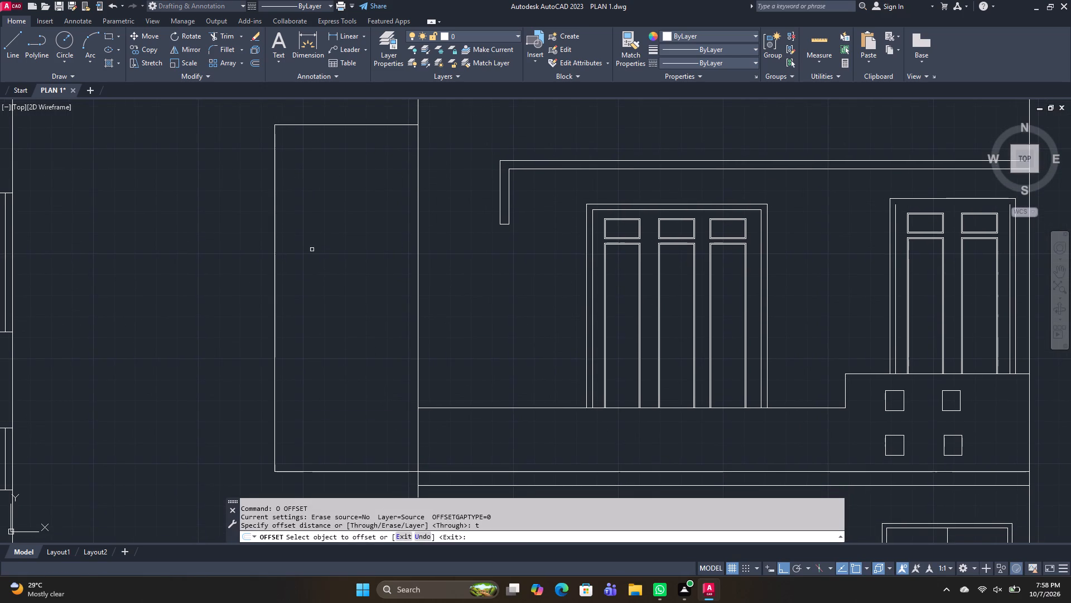
click(275, 280)
click(287, 278)
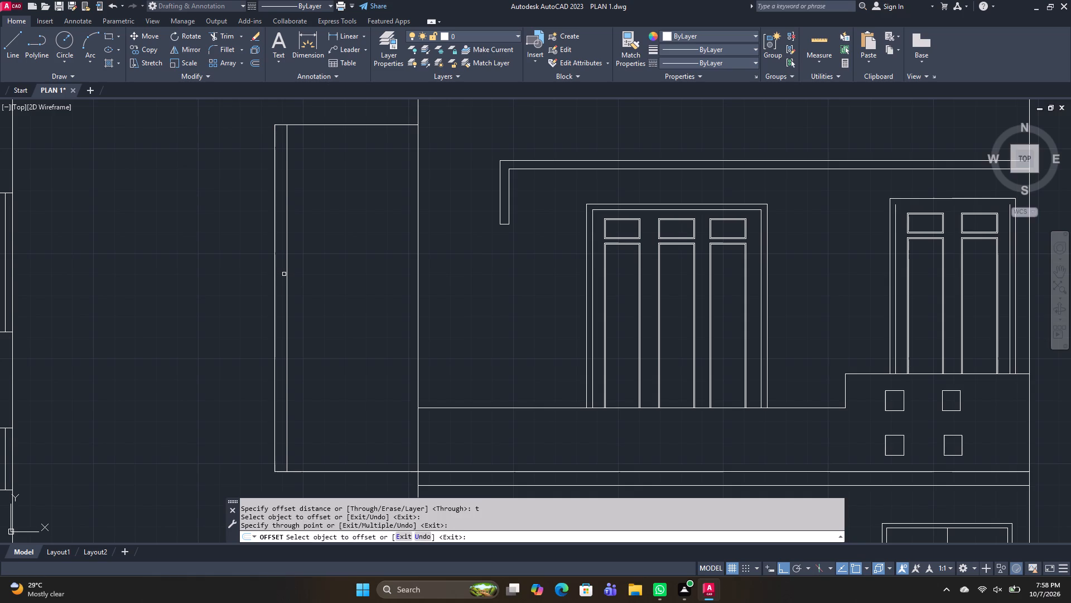
middle_drag(299, 315, 296, 277)
middle_click(295, 277)
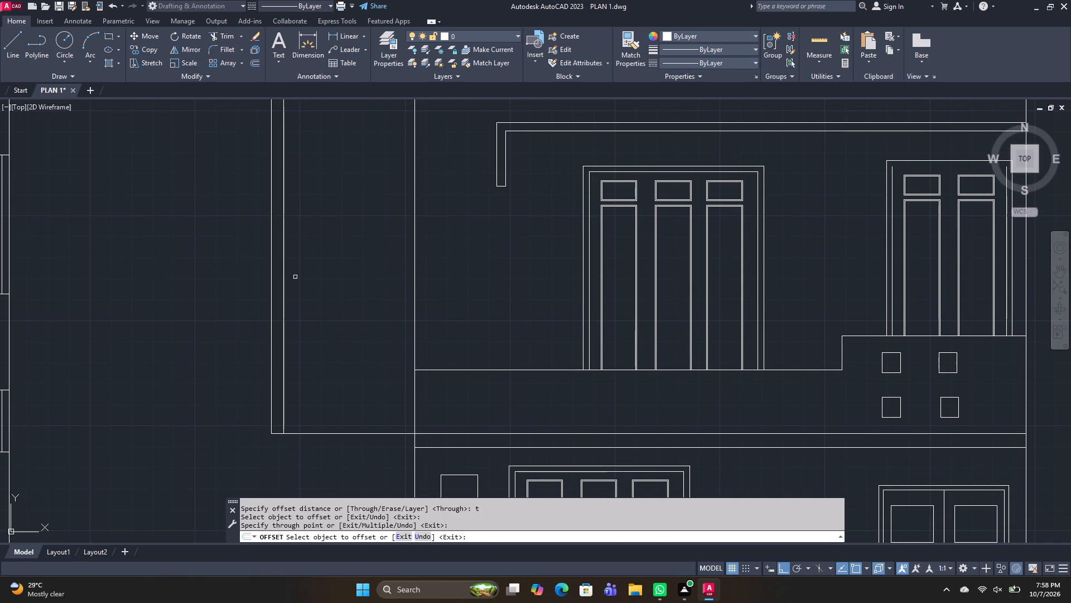
middle_drag(537, 251, 471, 257)
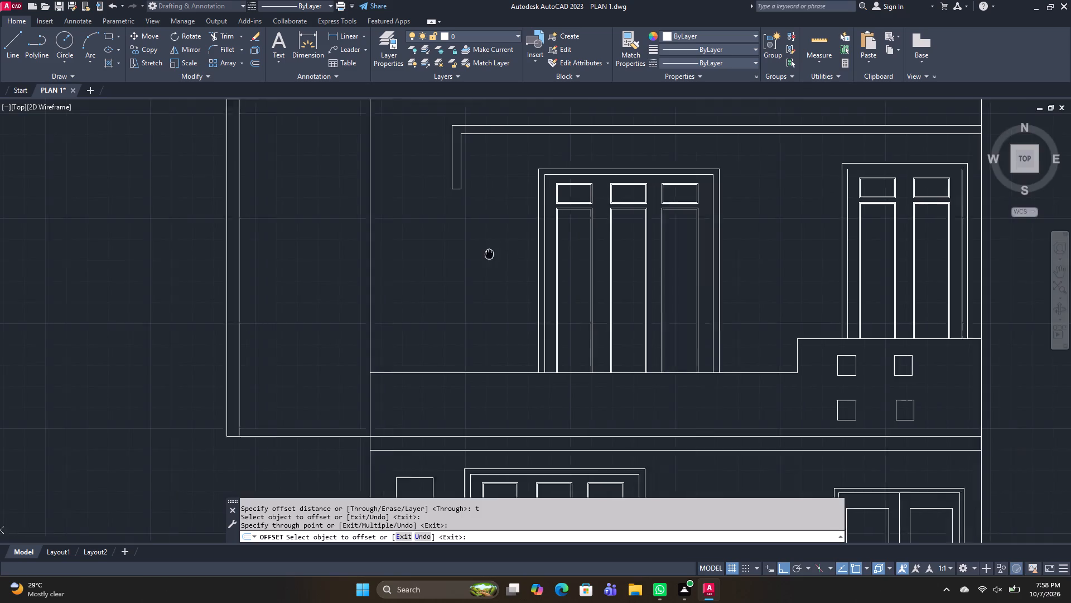
middle_drag(471, 257, 387, 263)
scroll(387, 263, down, 1)
middle_drag(475, 195, 475, 248)
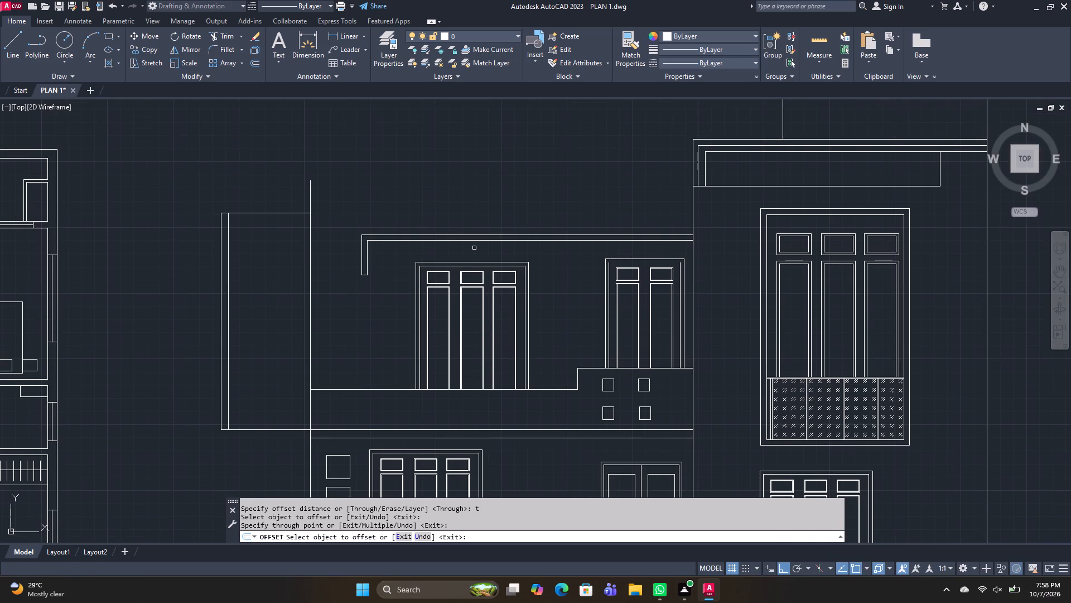
key(Escape)
Draw a horizontal roof line from the top of the west wall line across to the taller block's wall.
text(l)
key(space)
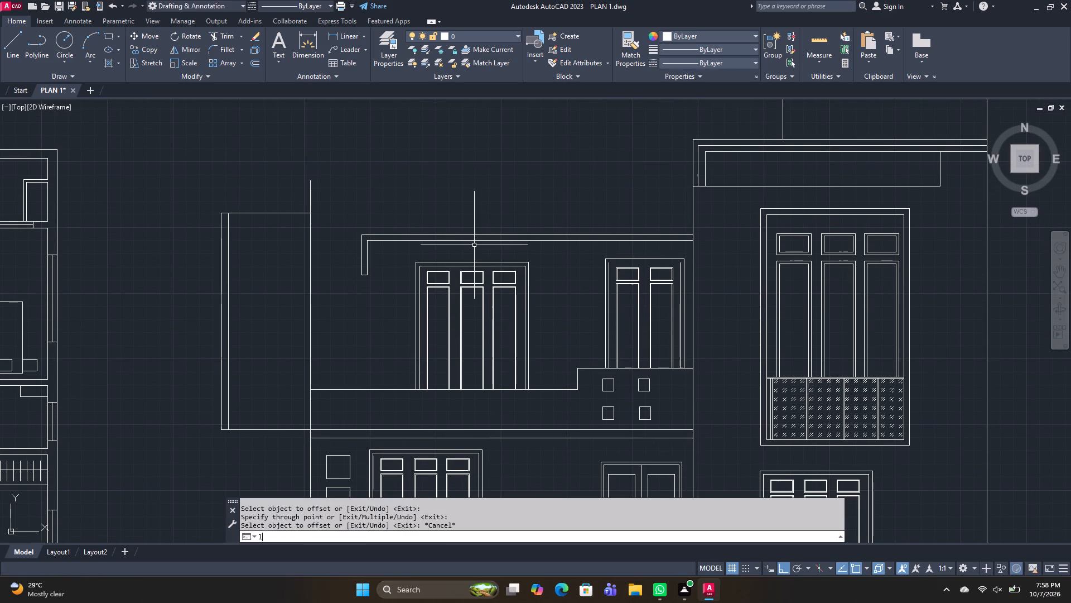
click(308, 183)
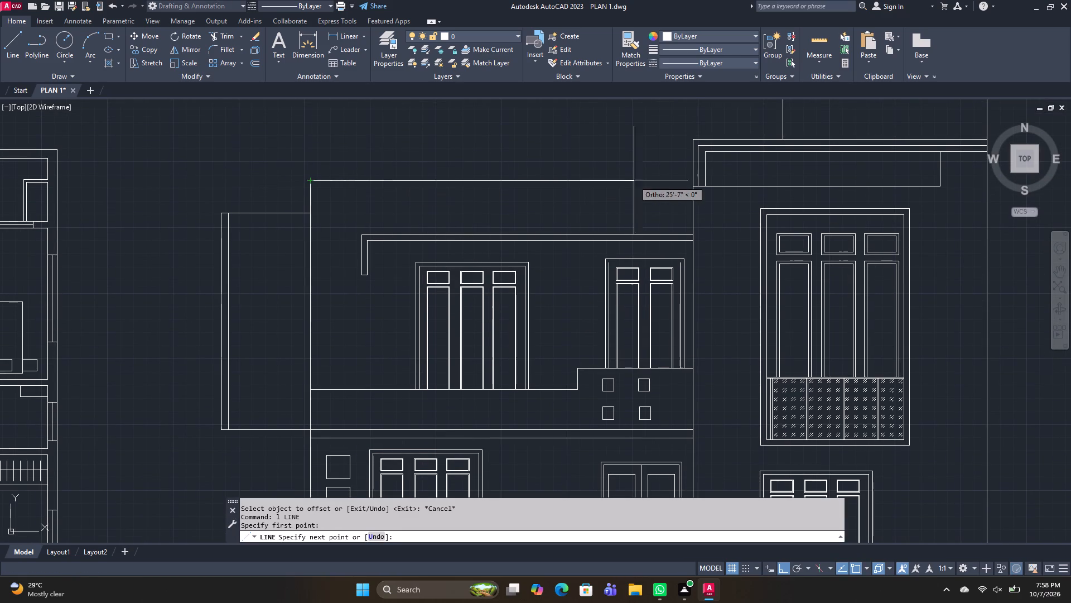
click(693, 178)
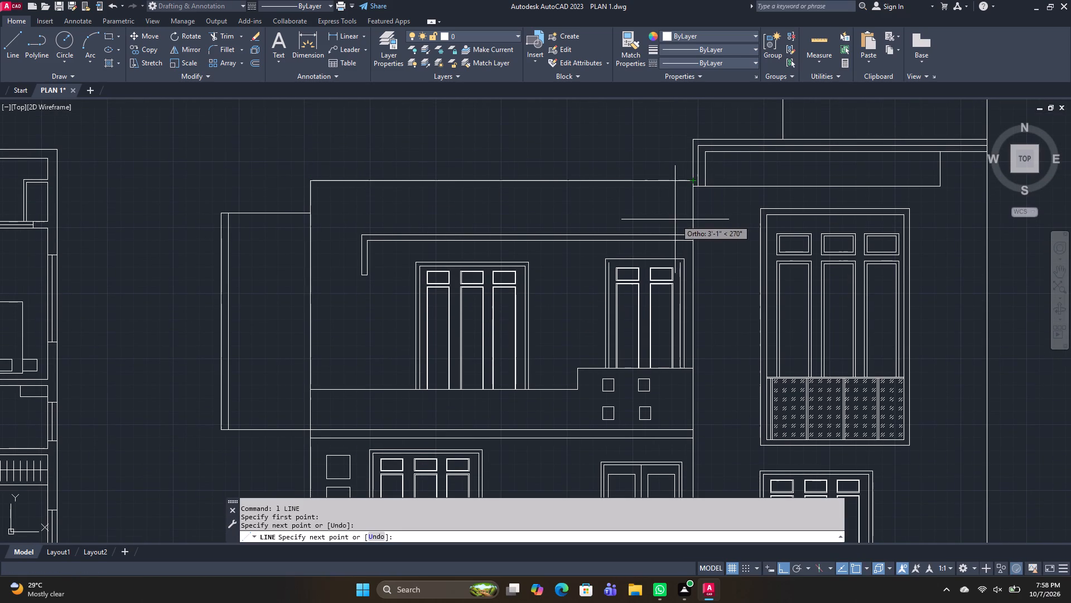
key(space)
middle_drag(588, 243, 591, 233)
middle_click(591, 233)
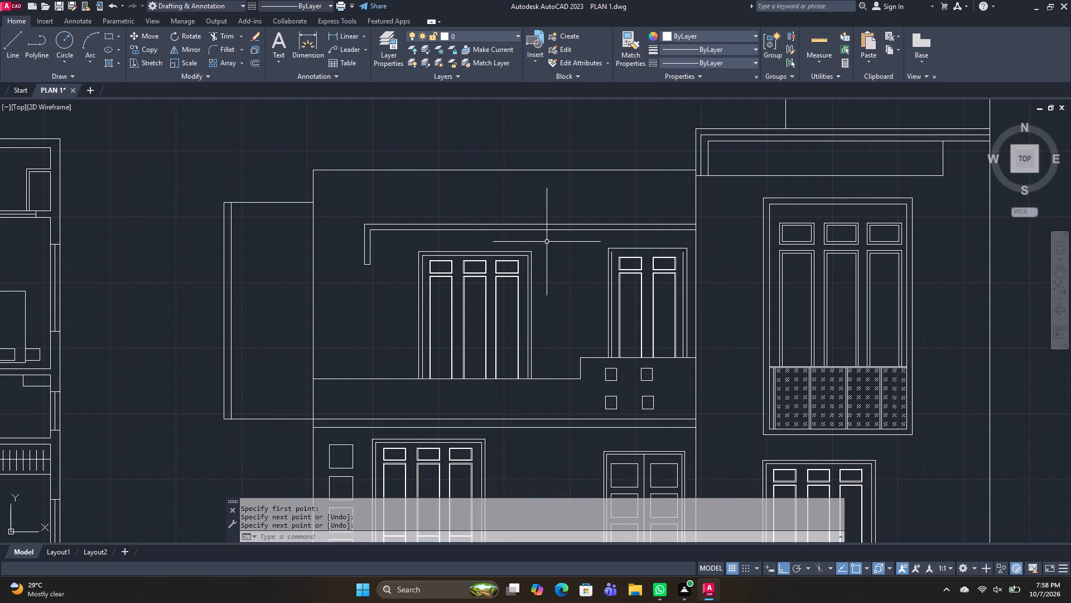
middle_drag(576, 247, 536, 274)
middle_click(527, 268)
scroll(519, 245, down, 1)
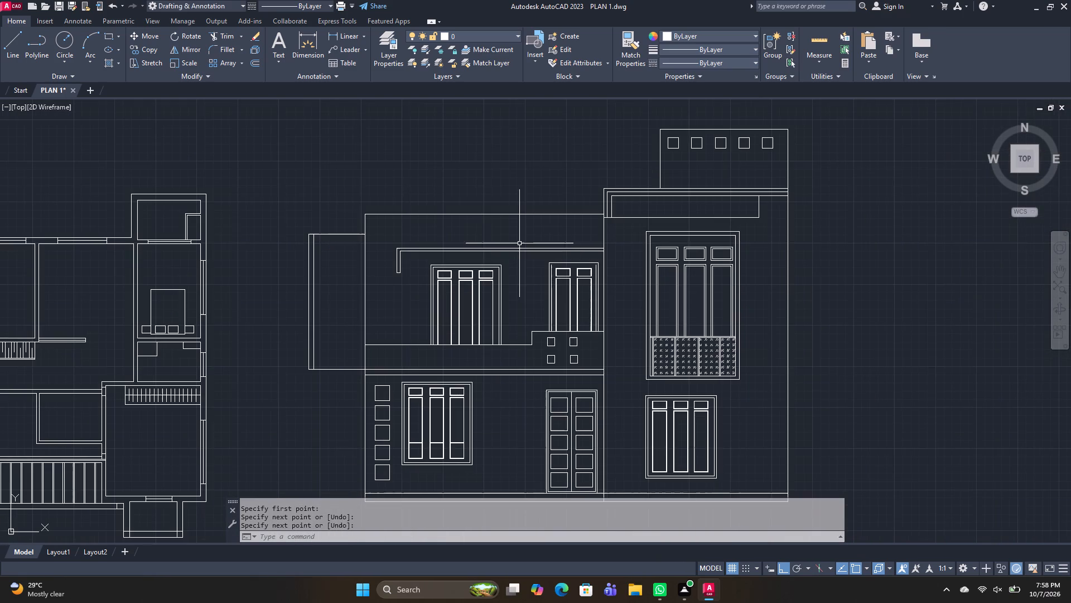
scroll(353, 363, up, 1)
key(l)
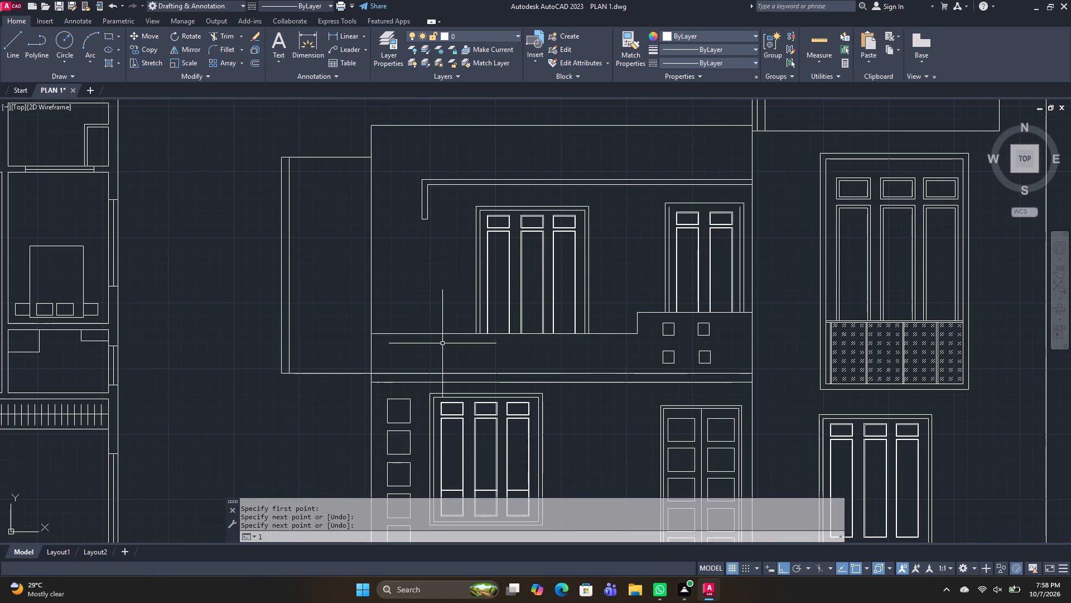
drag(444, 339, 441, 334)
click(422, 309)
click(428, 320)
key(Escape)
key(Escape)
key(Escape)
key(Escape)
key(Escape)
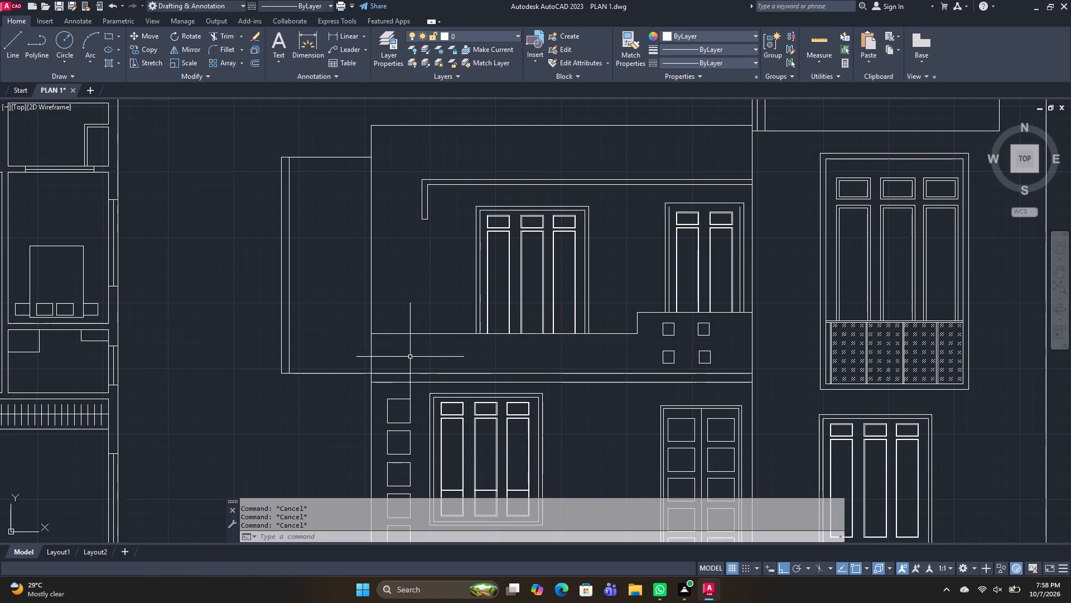
Move the horizontal line at the foot of the upper three-pane window up about 1'-3".
click(414, 350)
click(405, 326)
text(m)
key(space)
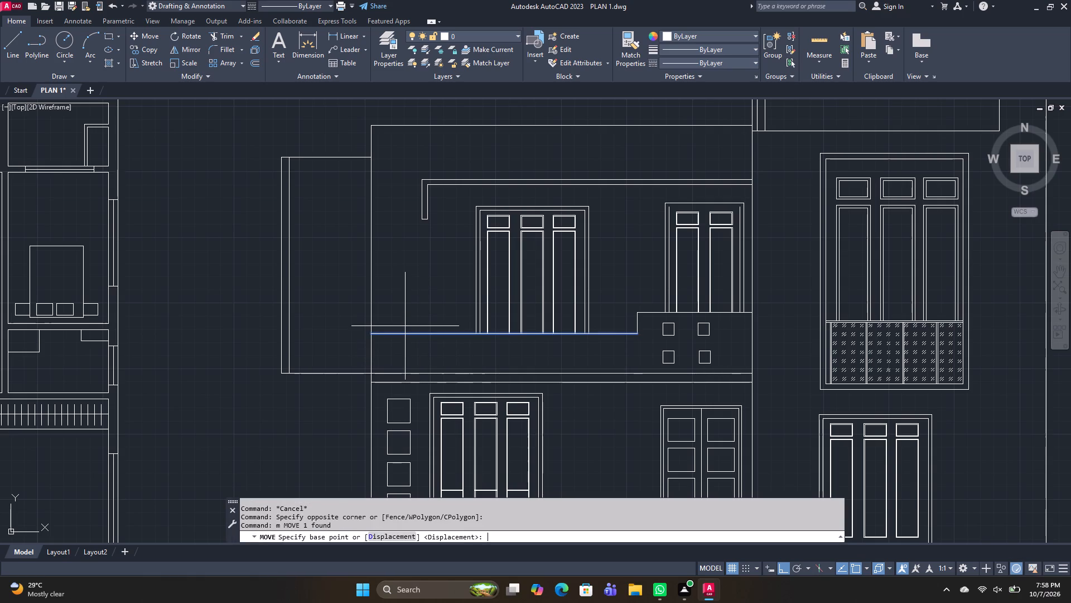
scroll(448, 334, up, 3)
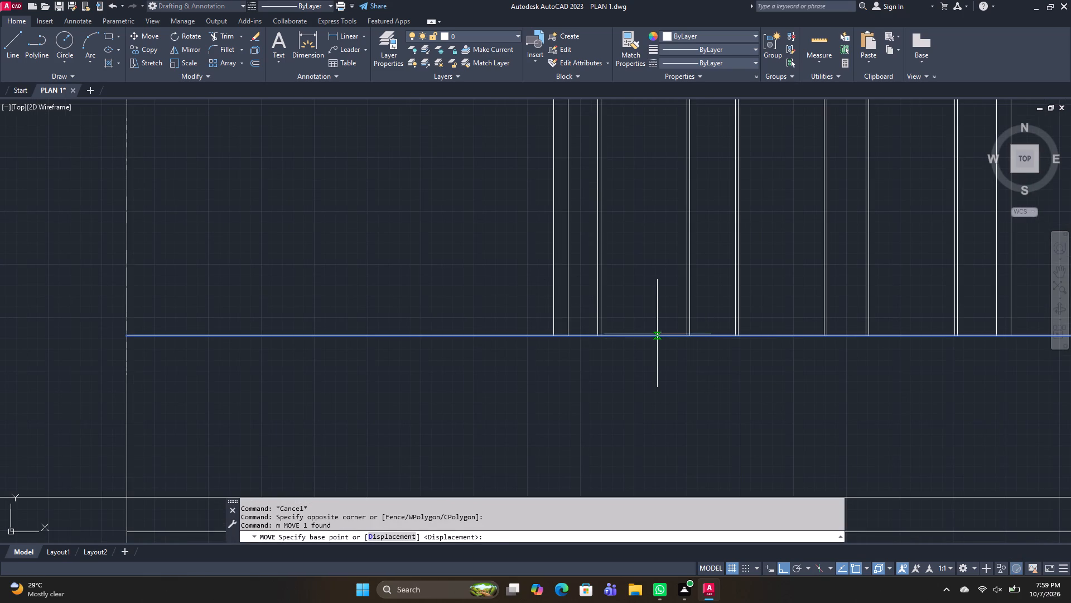
click(666, 333)
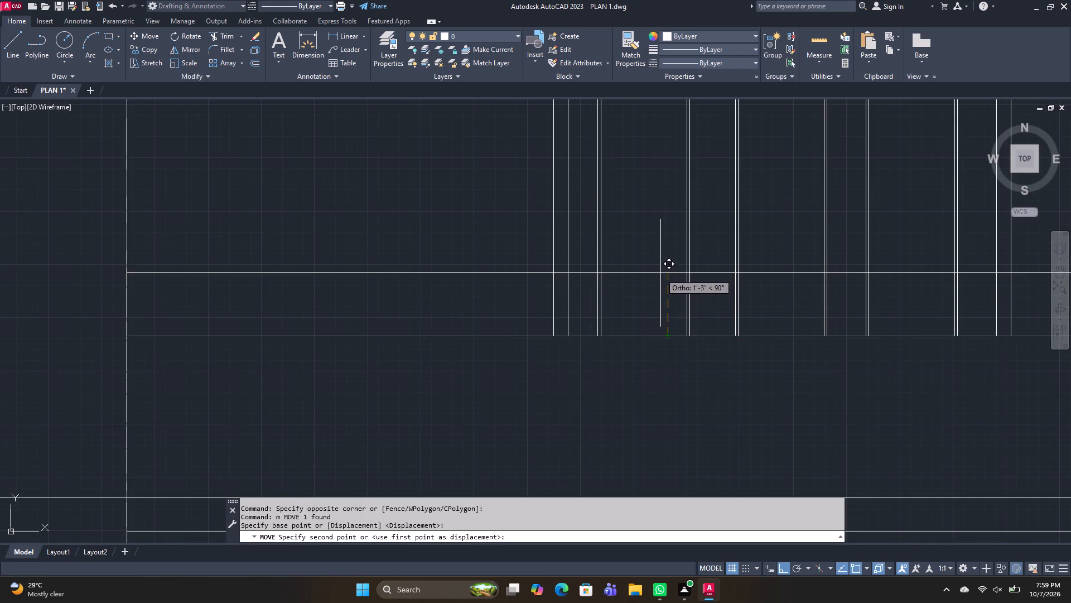
click(660, 273)
scroll(645, 317, down, 2)
key(space)
key(Escape)
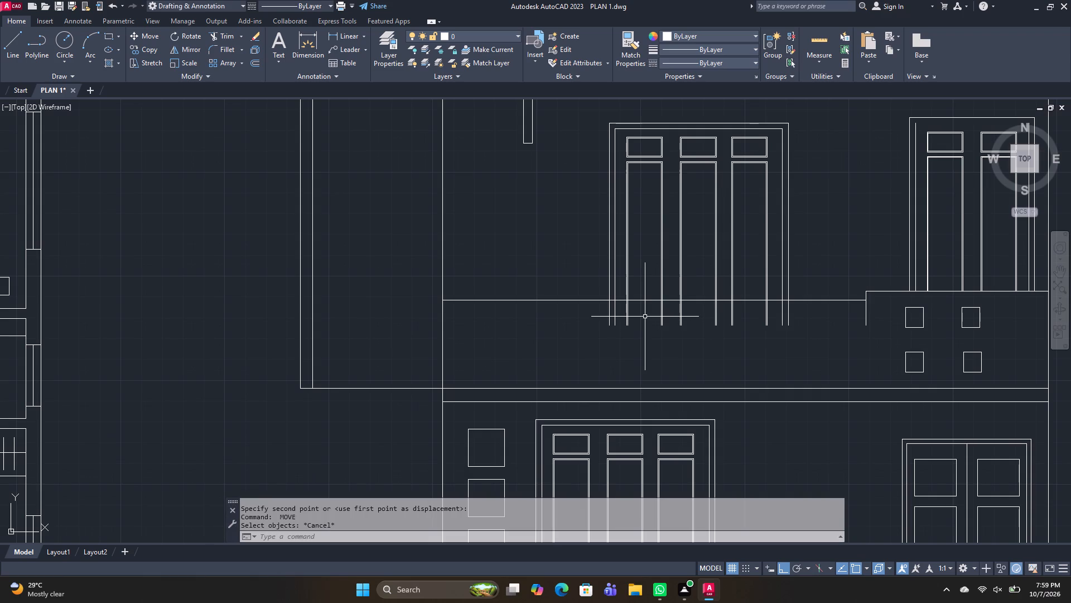
Trim the step line and the upper three-pane window's vertical lines that extend below the raised horizontal line.
text(tr)
key(space)
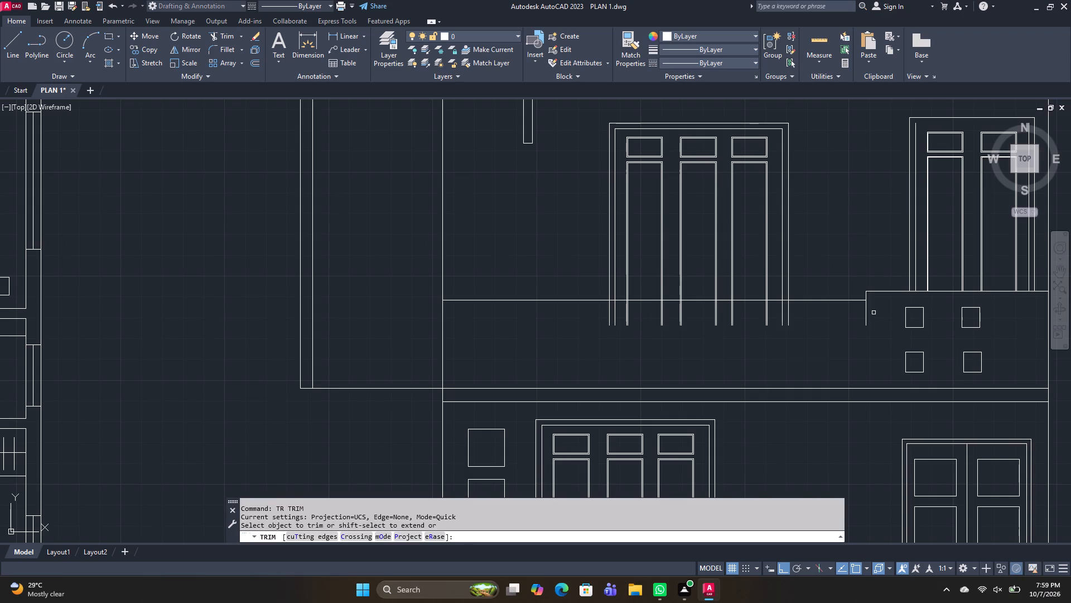
click(862, 311)
click(871, 308)
drag(860, 313, 676, 314)
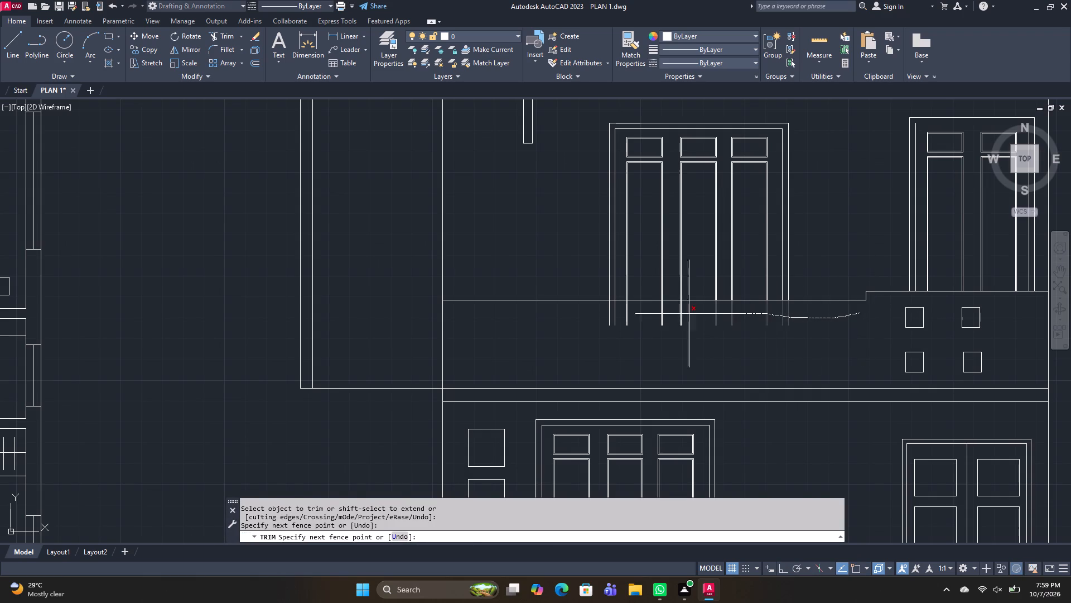
drag(676, 314, 599, 314)
key(space)
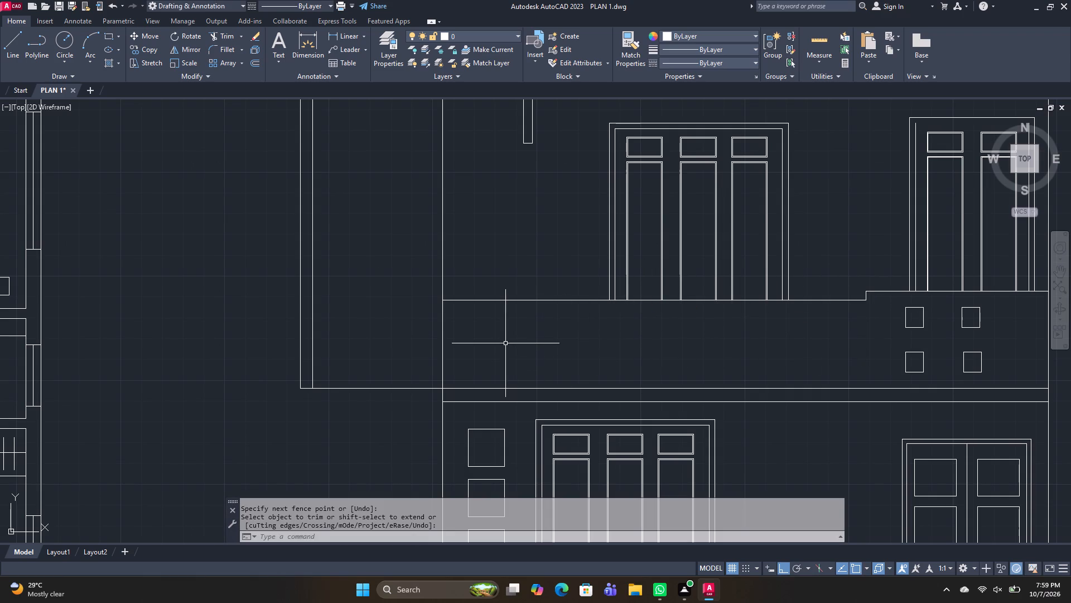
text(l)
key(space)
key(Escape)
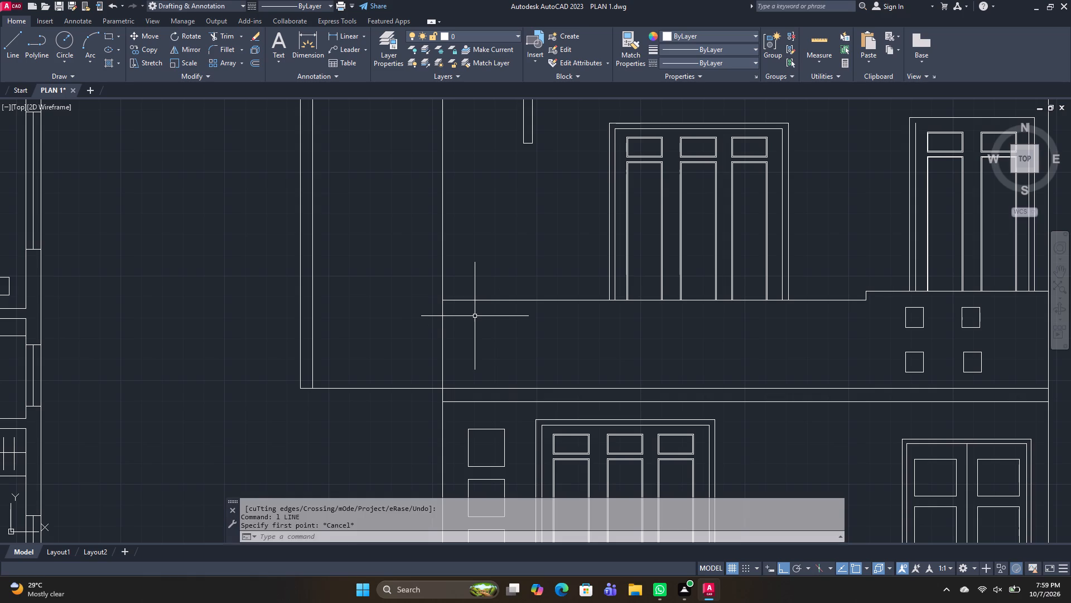
Extend the raised horizontal line west to the projection's inner vertical line and trim the wall line crossing the band below it.
text(tr)
key(space)
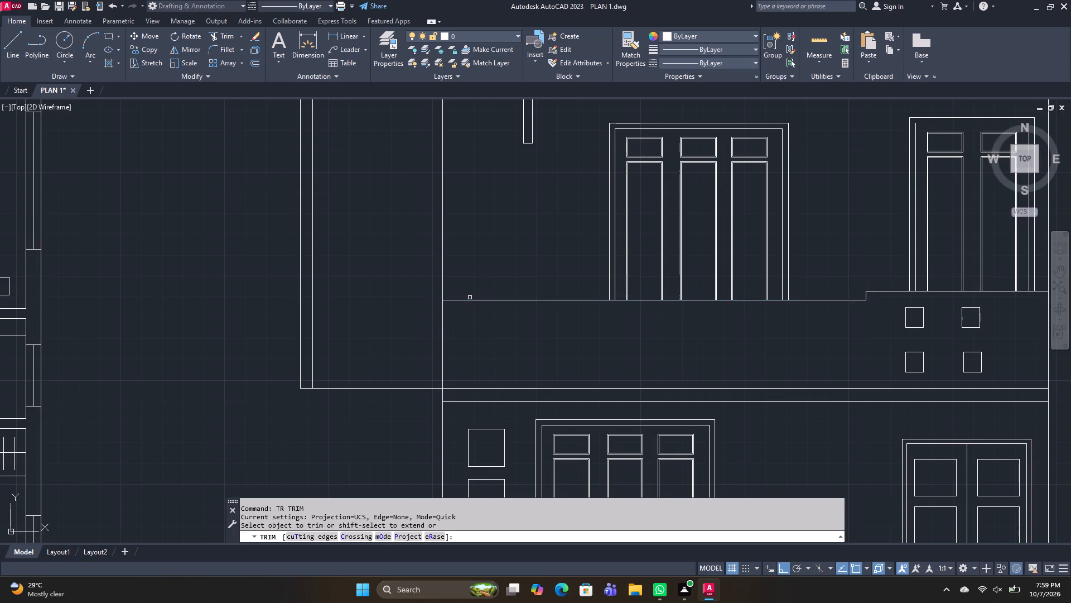
shift+click(469, 300)
drag(460, 323, 416, 336)
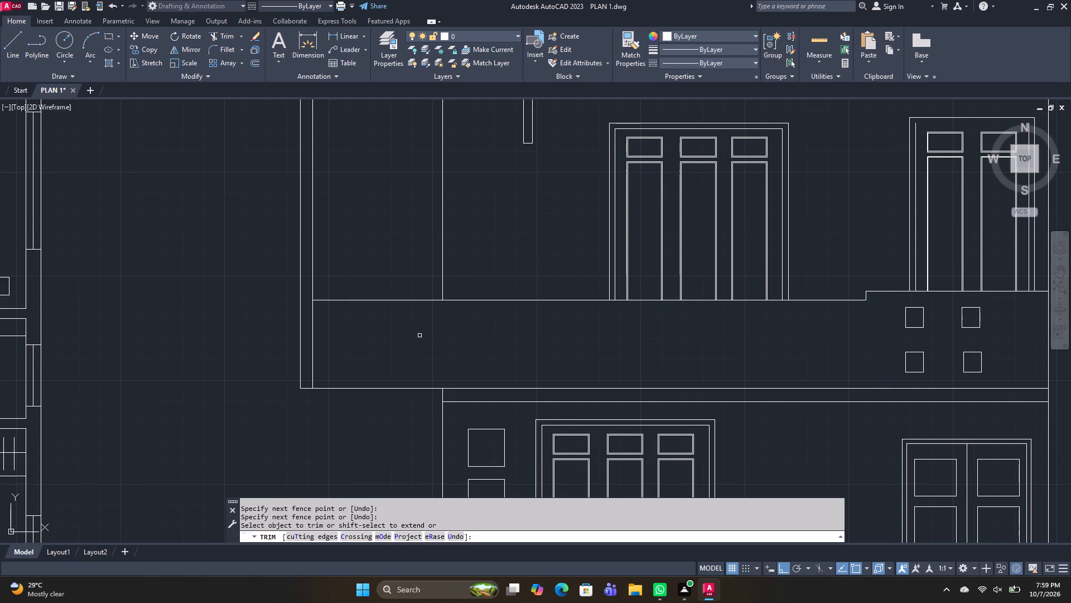
key(space)
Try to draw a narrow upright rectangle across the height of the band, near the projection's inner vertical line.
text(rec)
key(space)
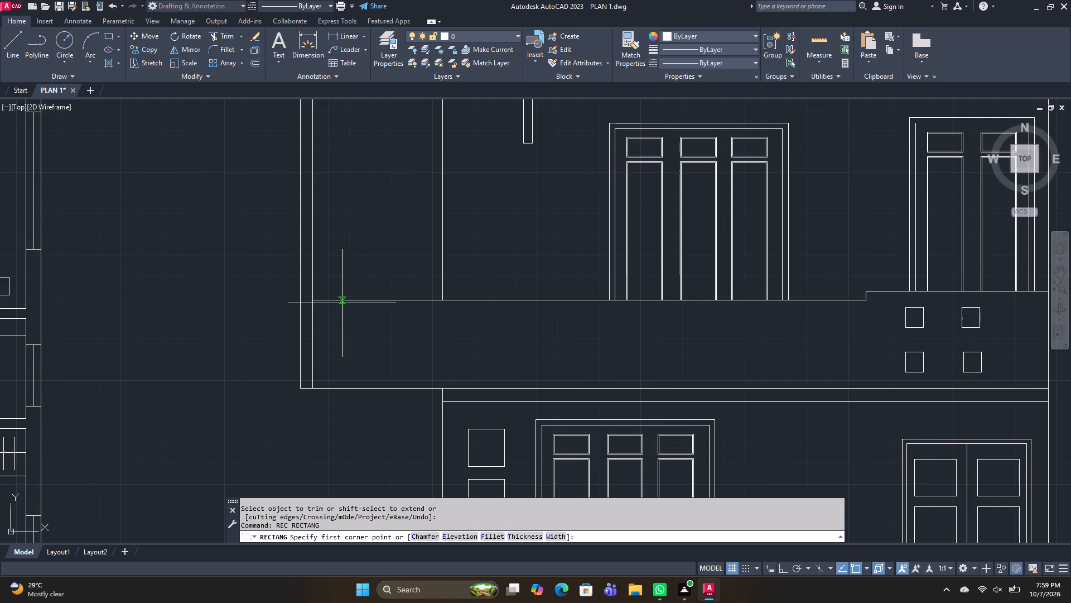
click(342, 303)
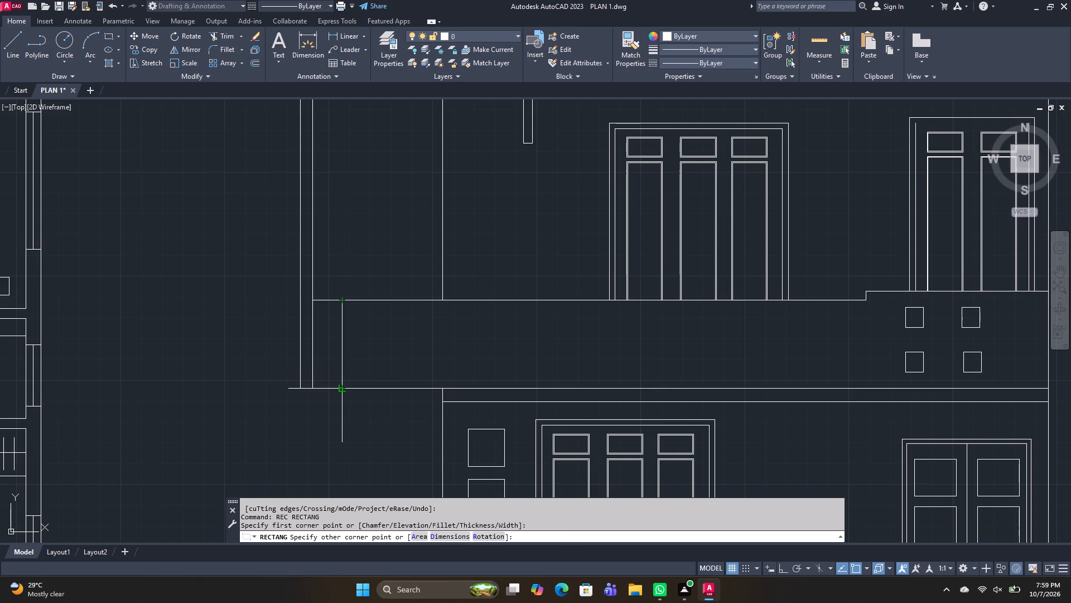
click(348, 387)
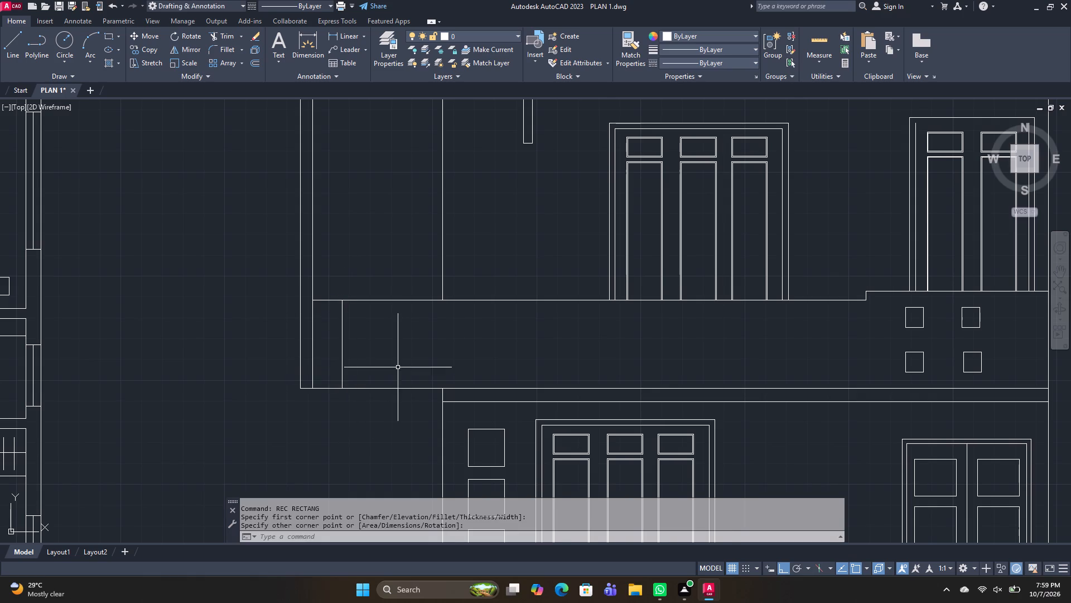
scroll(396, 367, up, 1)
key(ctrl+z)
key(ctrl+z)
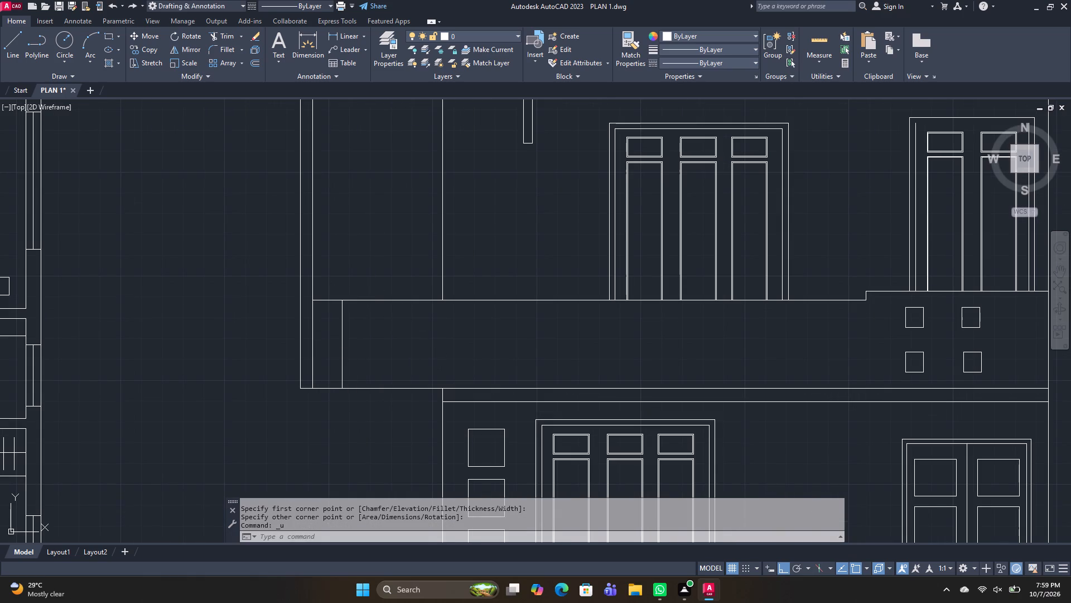
Draw a narrow upright rectangle spanning the full height of the band, a short distance east of the projection's inner vertical line.
key(e)
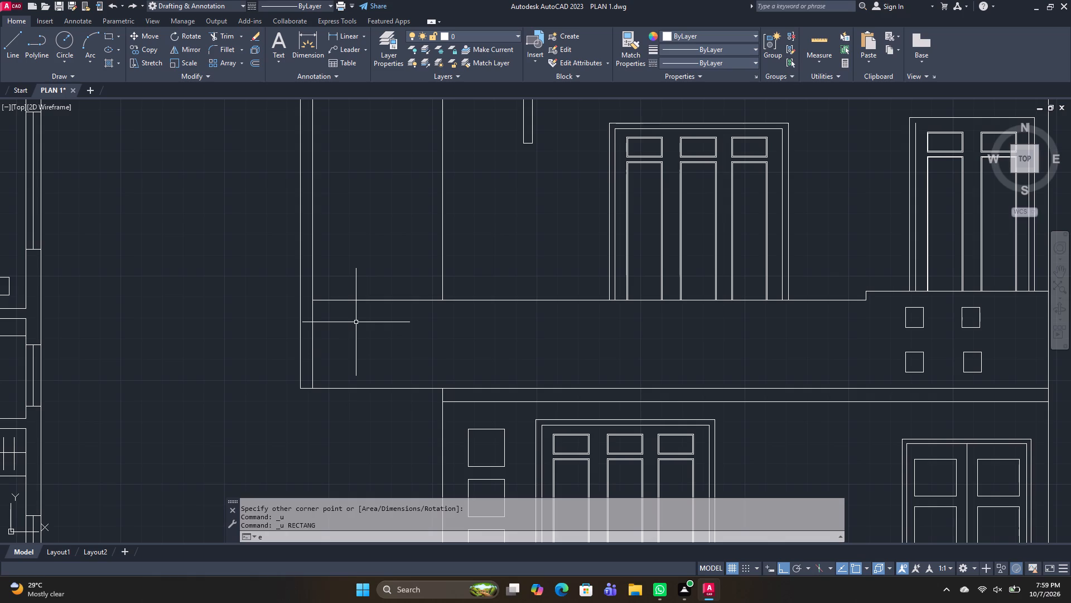
key(Escape)
text(rec)
key(space)
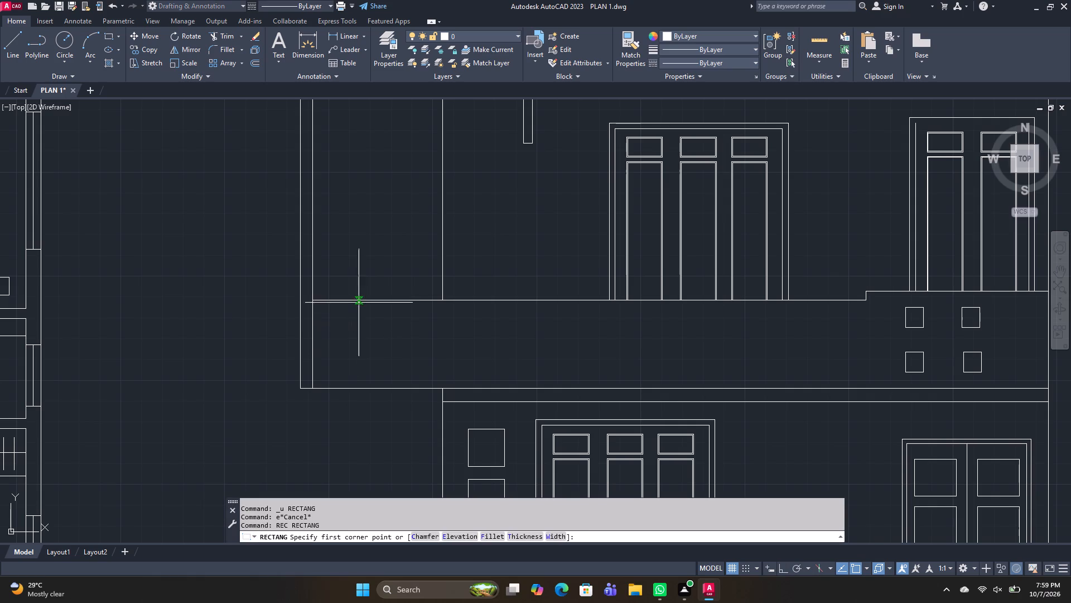
scroll(359, 302, up, 2)
click(351, 298)
middle_drag(388, 412, 369, 289)
scroll(370, 304, down, 2)
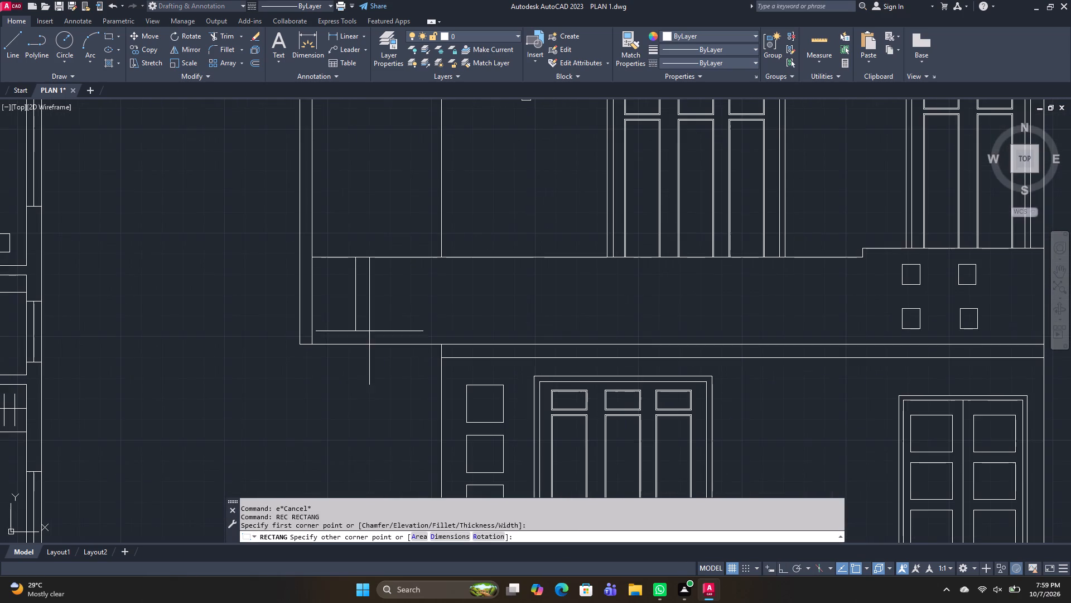
scroll(360, 343, up, 2)
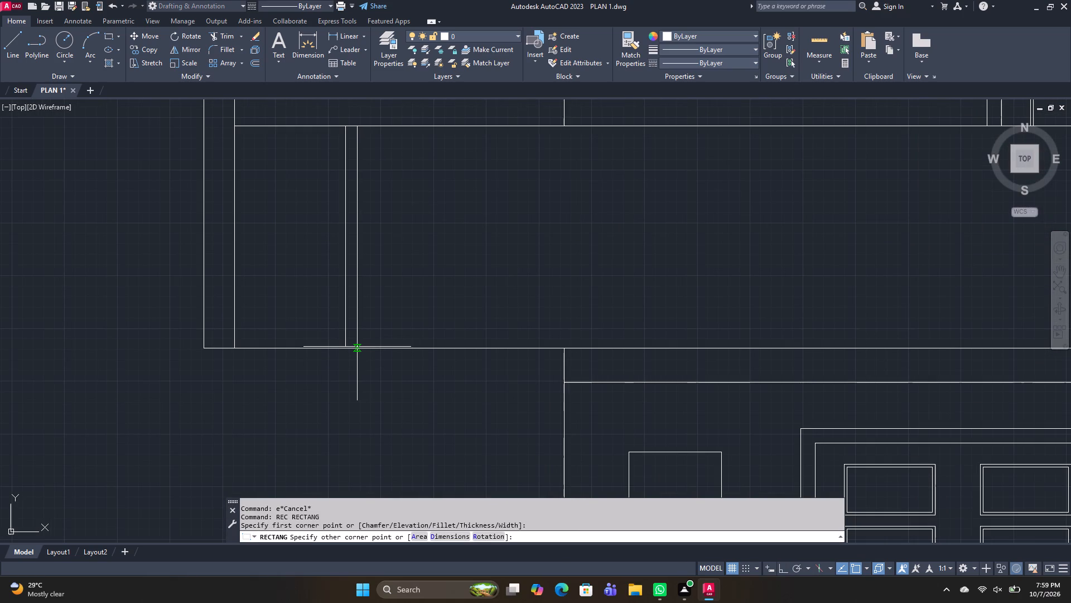
click(354, 348)
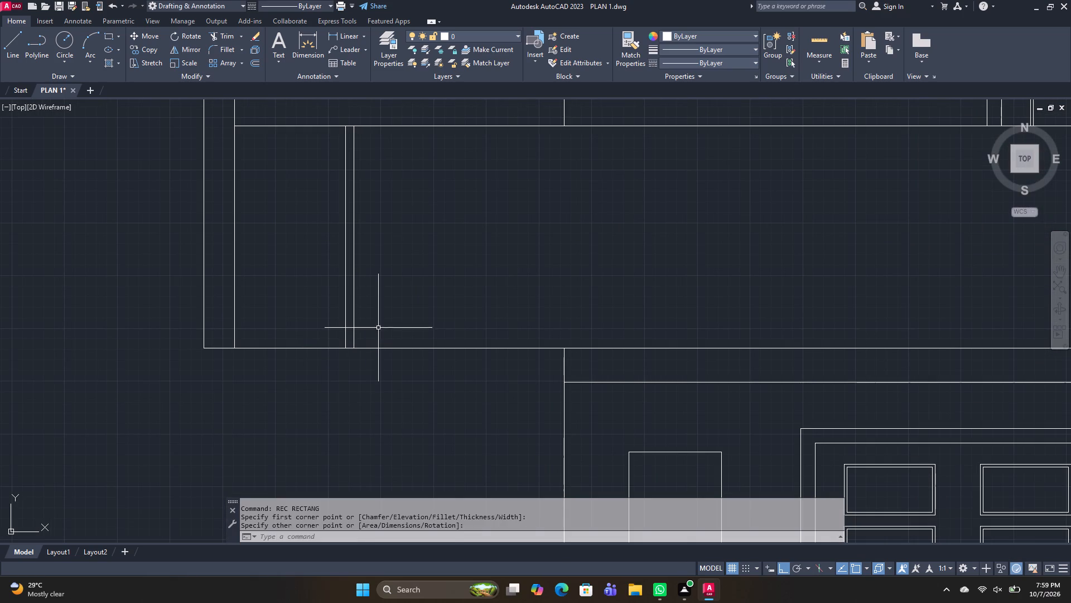
Copy the narrow rectangle twice to the east at close, even spacing, making a group of three upright bars.
click(378, 327)
click(316, 277)
key(c)
text(o)
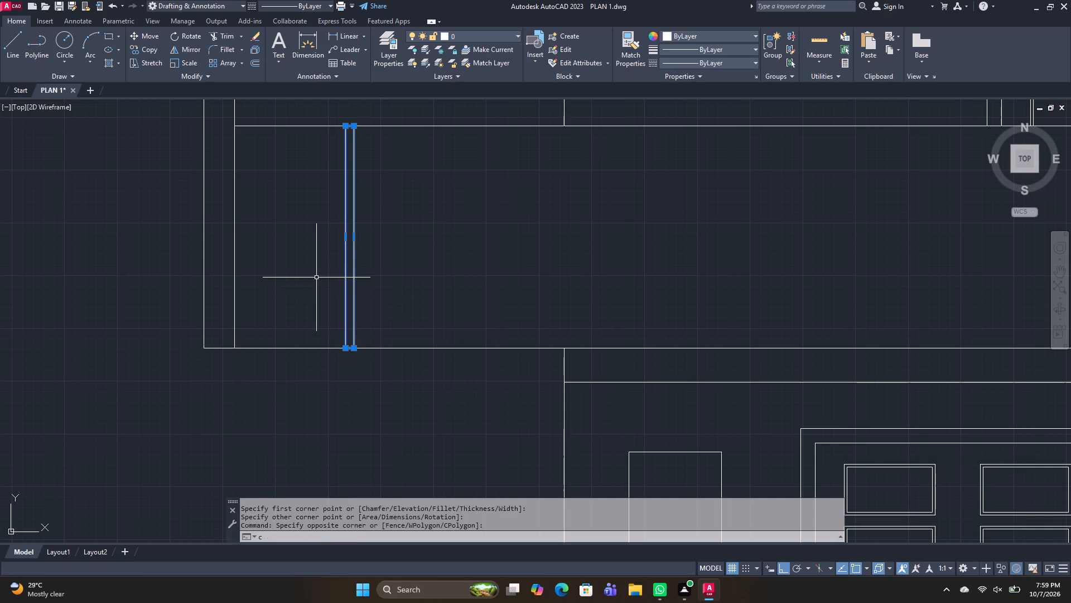
key(space)
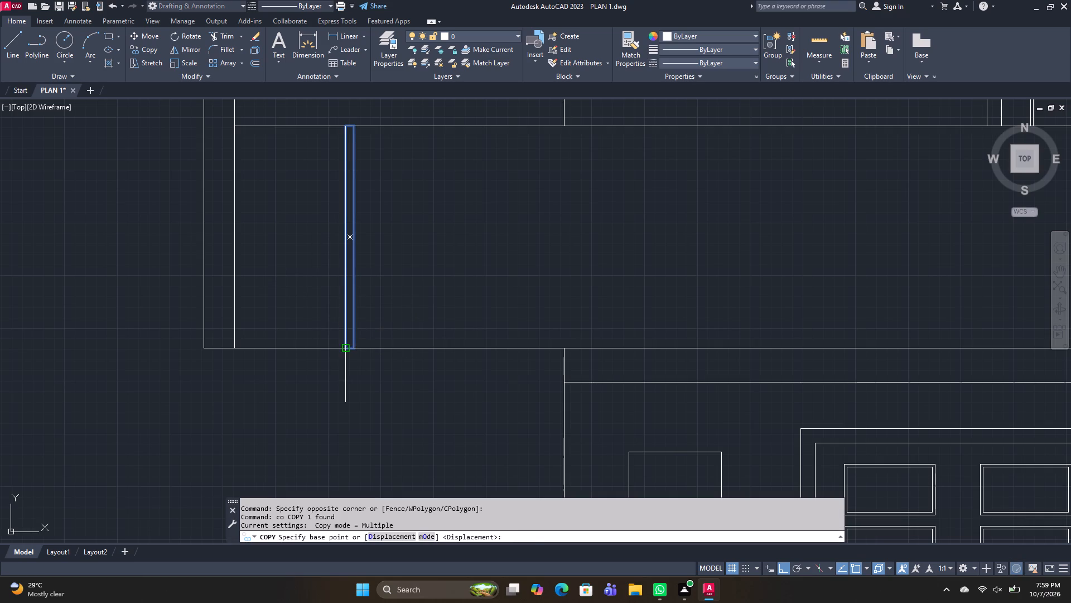
click(341, 348)
click(369, 344)
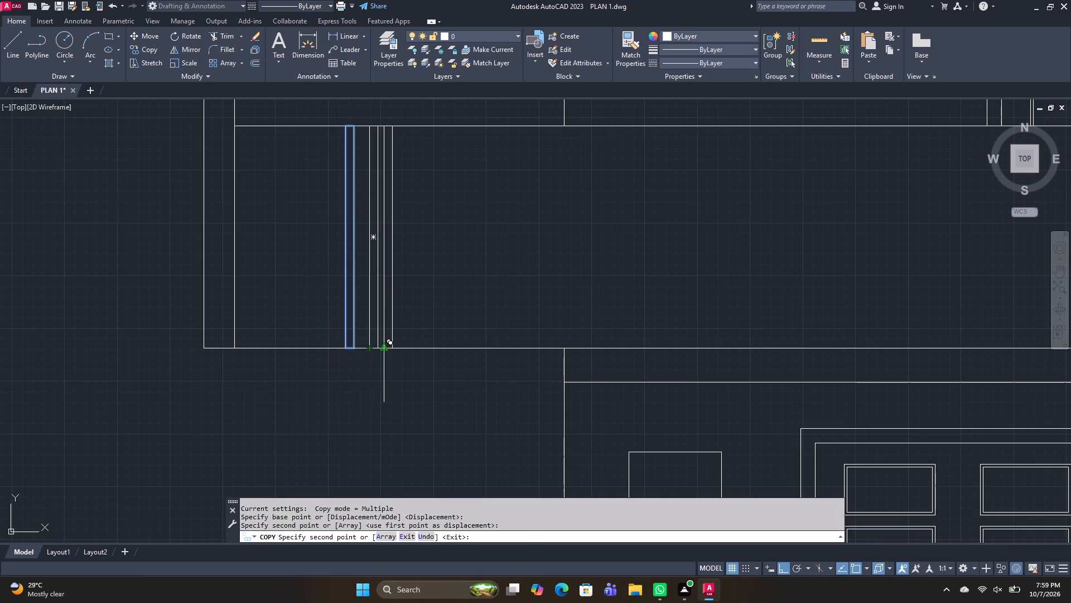
click(393, 343)
key(space)
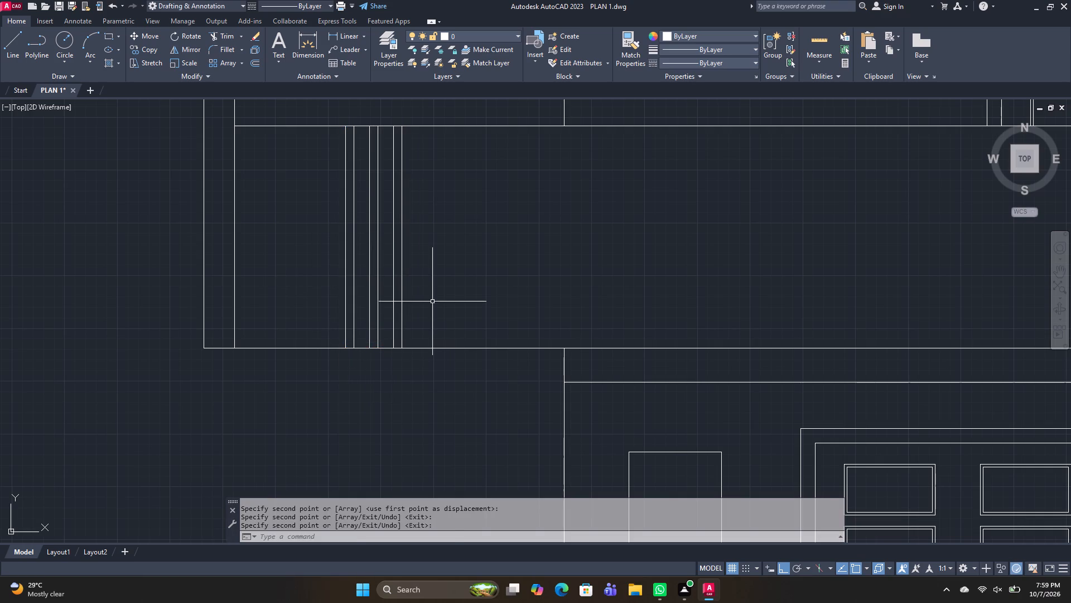
Copy the three-bar group to three more places eastward along the band, the first about 4'-9" away.
drag(432, 301, 410, 295)
click(320, 227)
key(c)
text(o)
key(space)
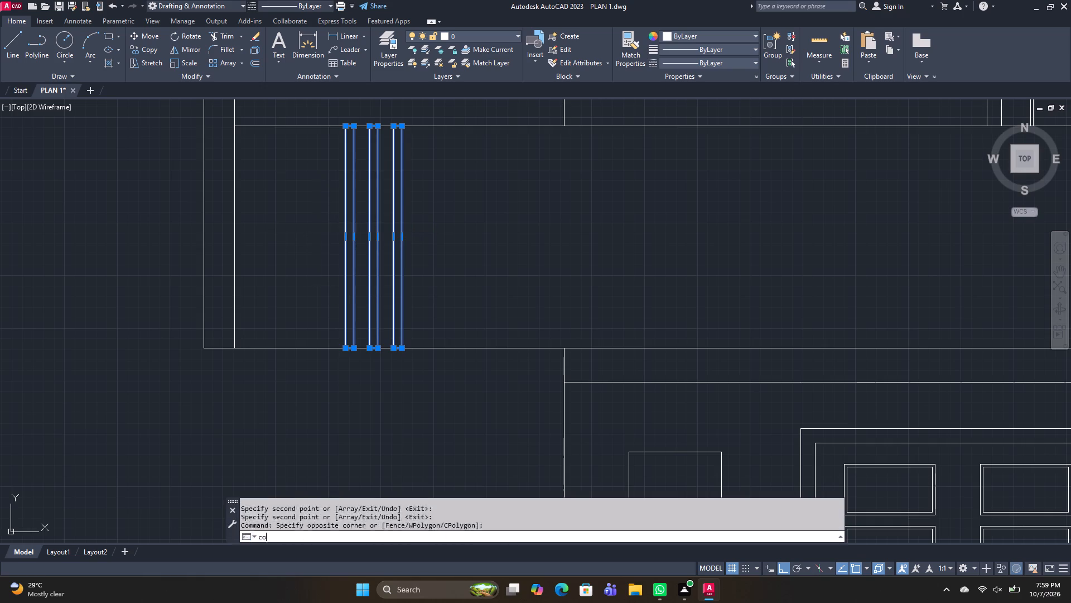
click(372, 238)
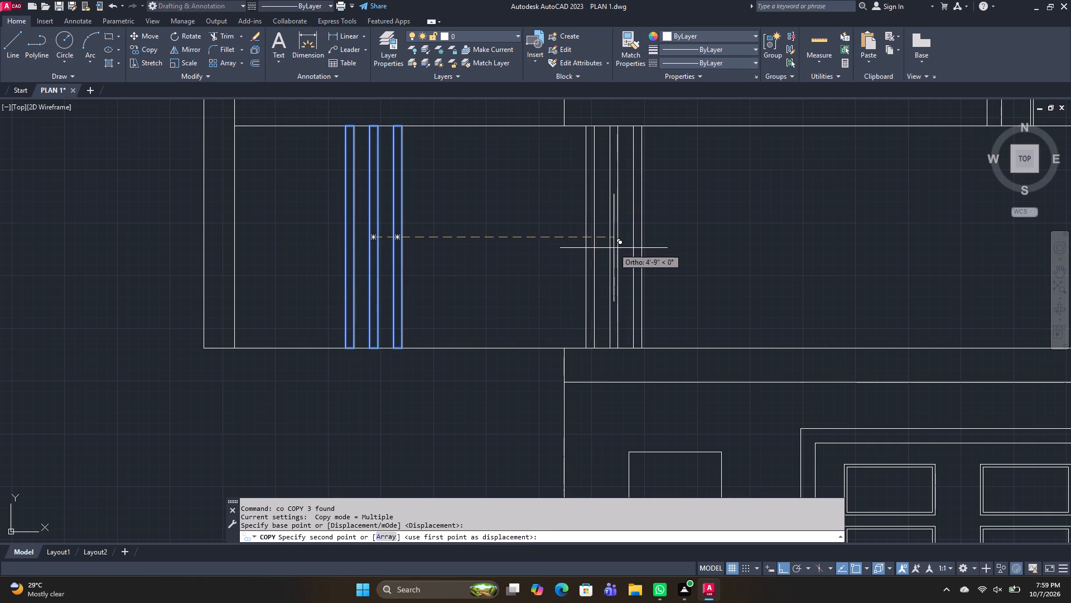
click(615, 248)
middle_drag(761, 257, 592, 264)
click(717, 246)
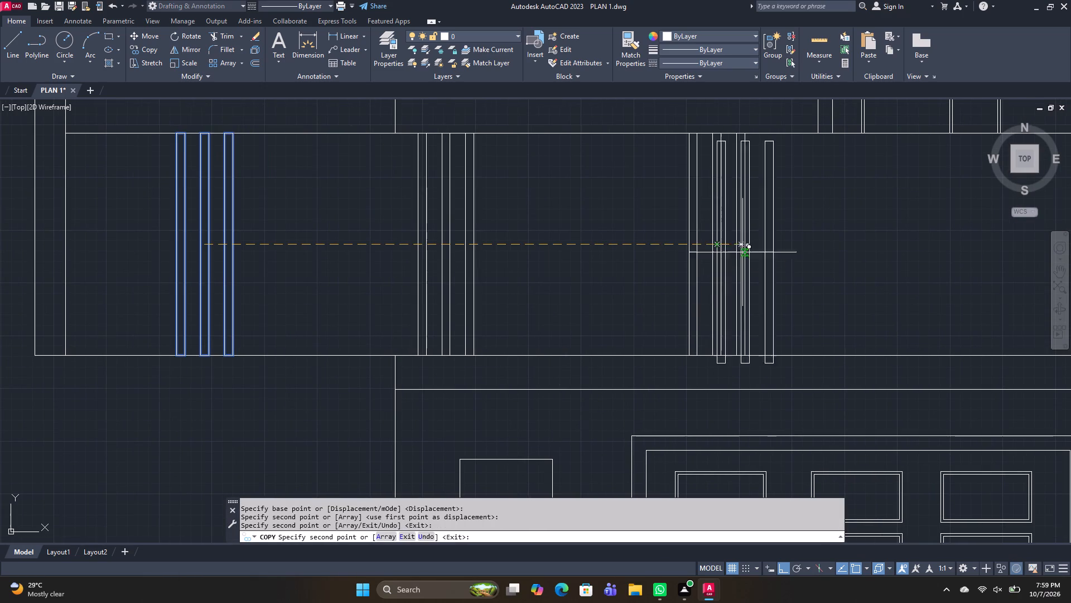
middle_drag(854, 267, 682, 278)
click(871, 269)
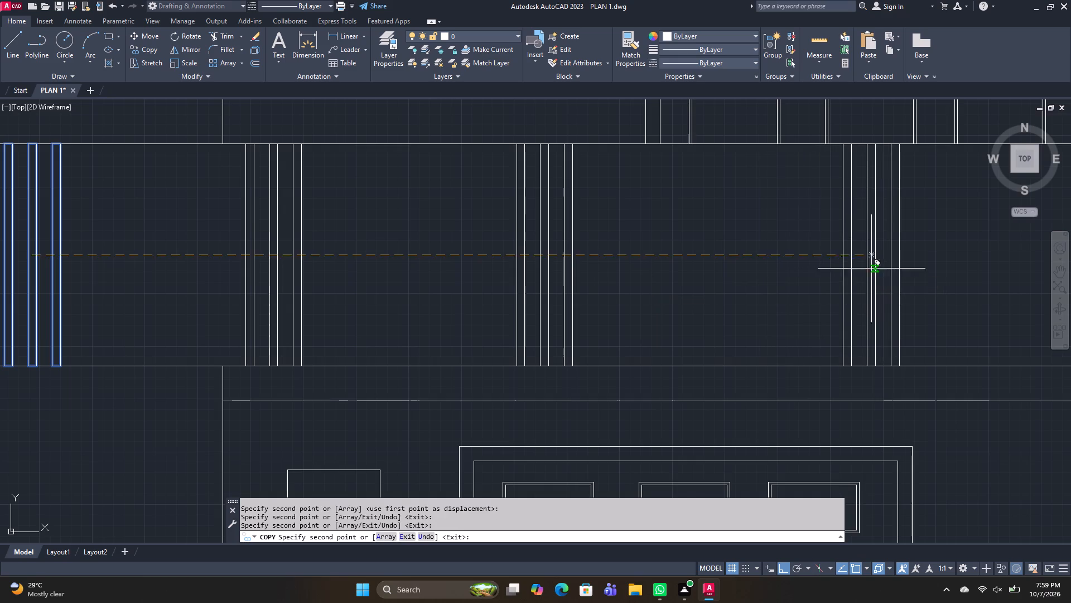
key(space)
Move the easternmost three-bar group slightly west to even out the spacing between the groups.
scroll(752, 282, down, 3)
middle_drag(778, 300, 618, 285)
scroll(640, 270, up, 2)
drag(640, 270, 639, 270)
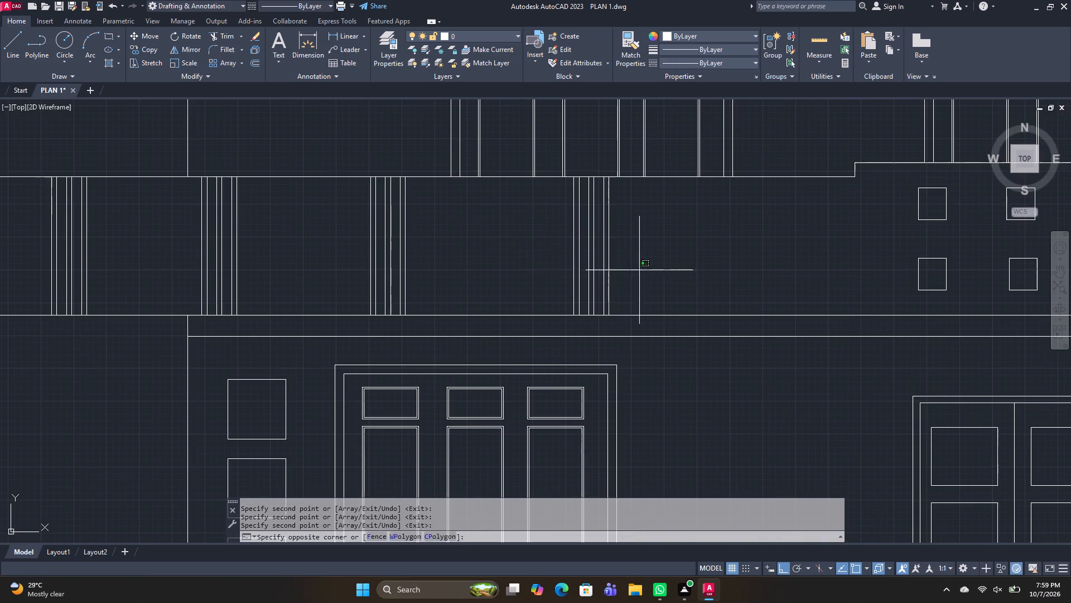
drag(639, 270, 625, 270)
click(523, 242)
text(m)
key(space)
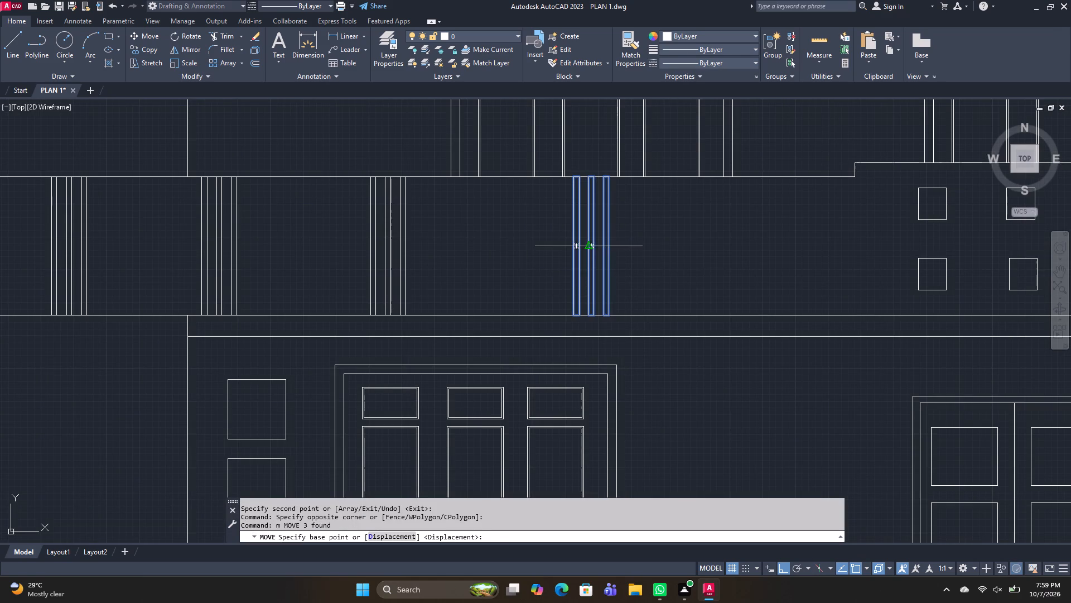
click(587, 243)
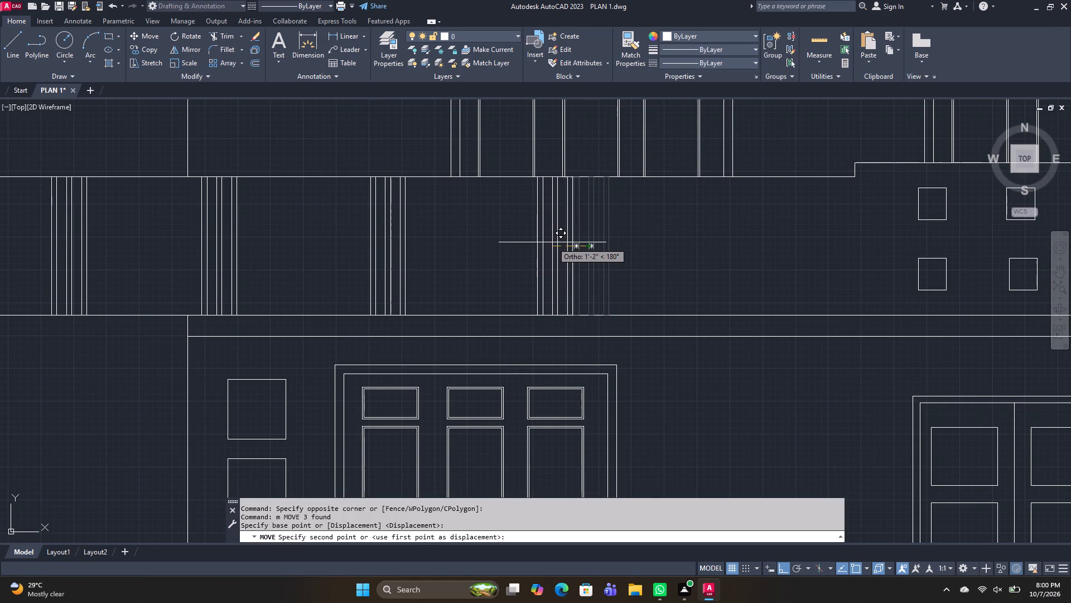
click(561, 242)
Copy the moved three-bar group once further east along the band, short of the parapet step.
drag(603, 263, 596, 261)
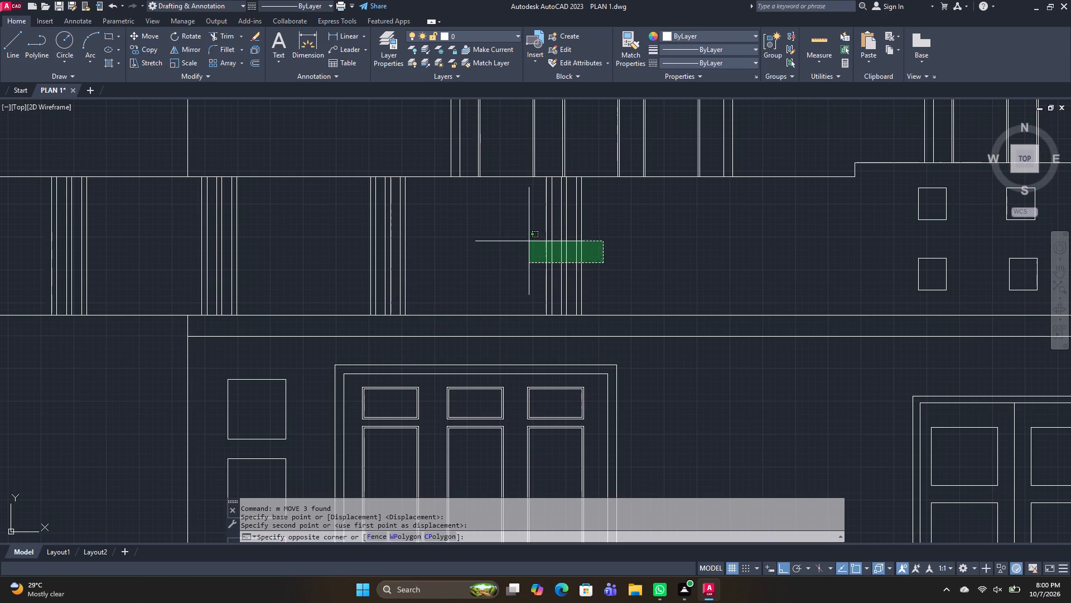
click(520, 232)
text(co)
key(space)
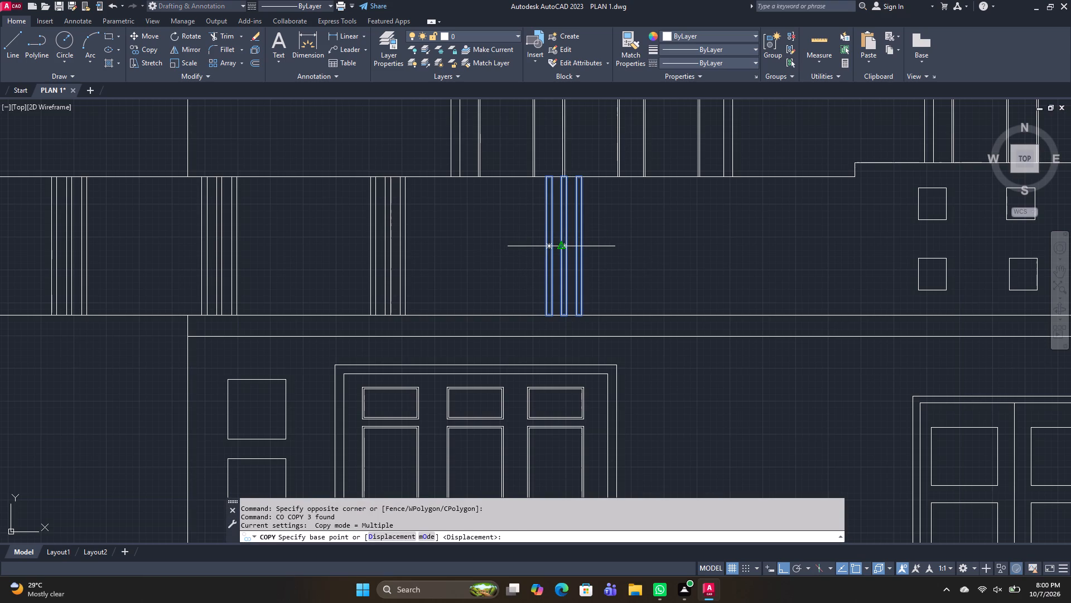
click(568, 245)
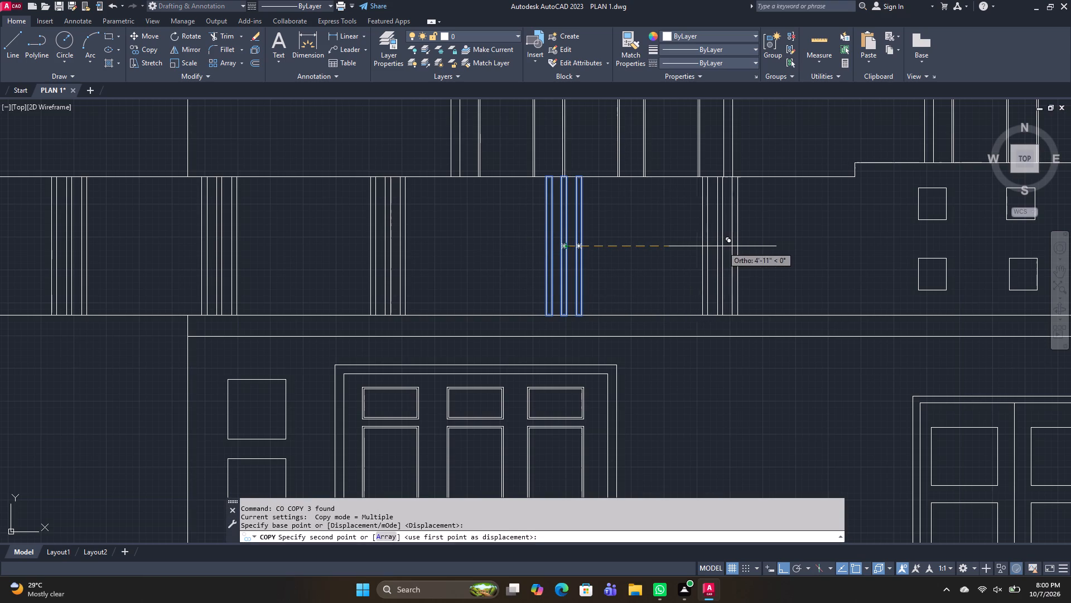
click(739, 246)
key(space)
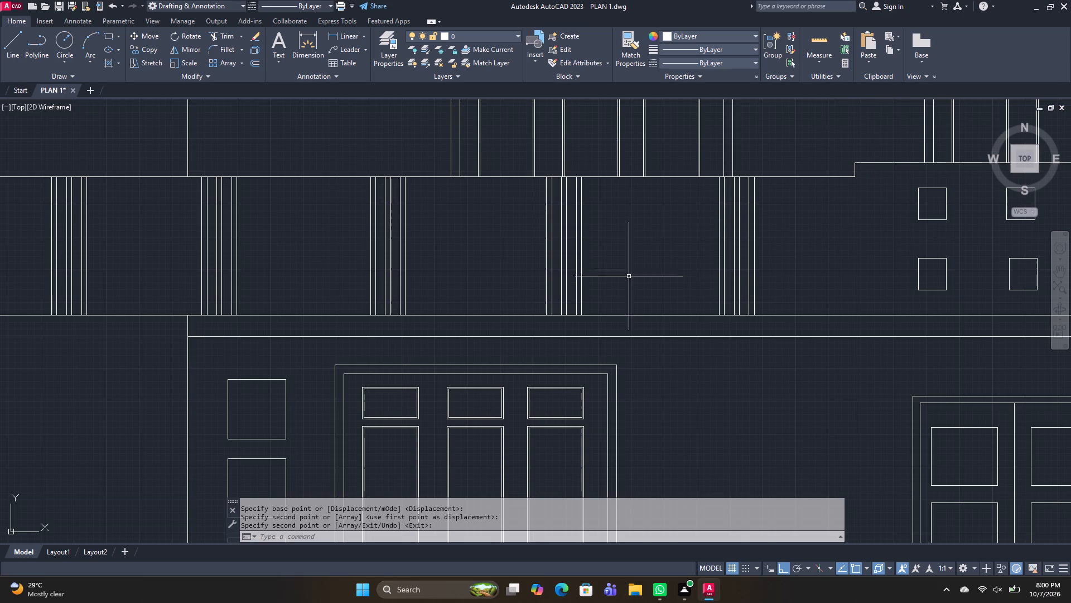
Draw a horizontal line in the band's upper part from the projection's inner vertical line to the first upright bar.
text(l)
key(space)
middle_drag(249, 264, 431, 240)
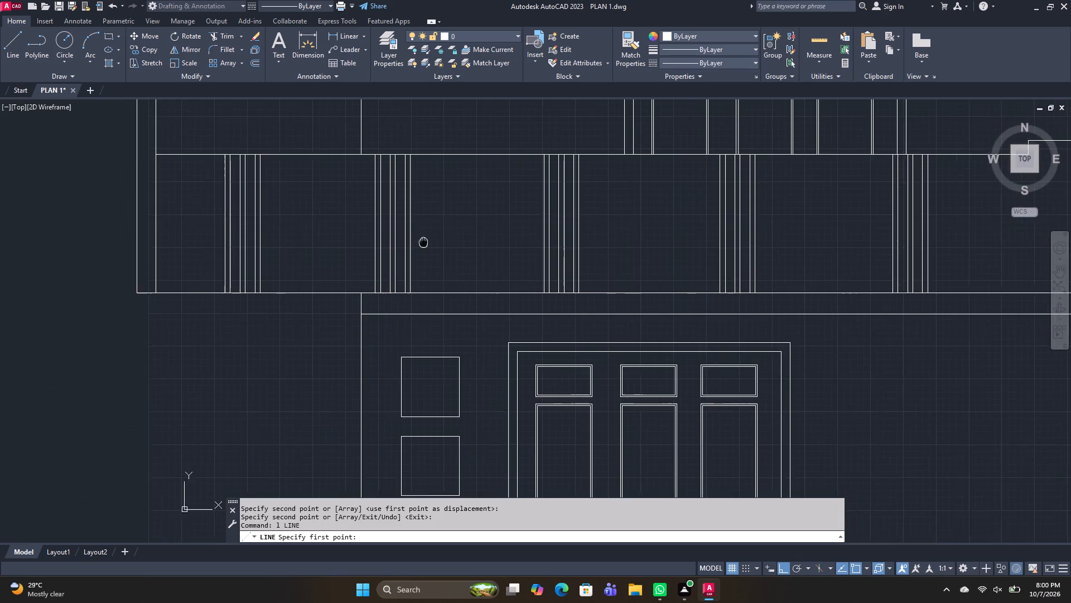
scroll(202, 219, up, 2)
middle_drag(226, 177, 229, 181)
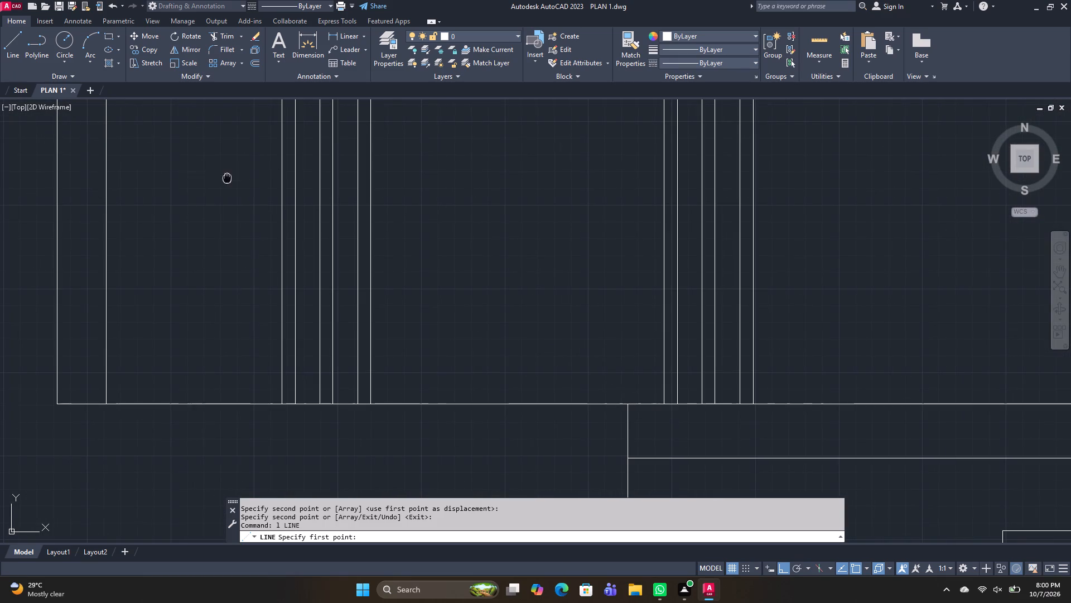
middle_drag(229, 181, 358, 291)
click(238, 264)
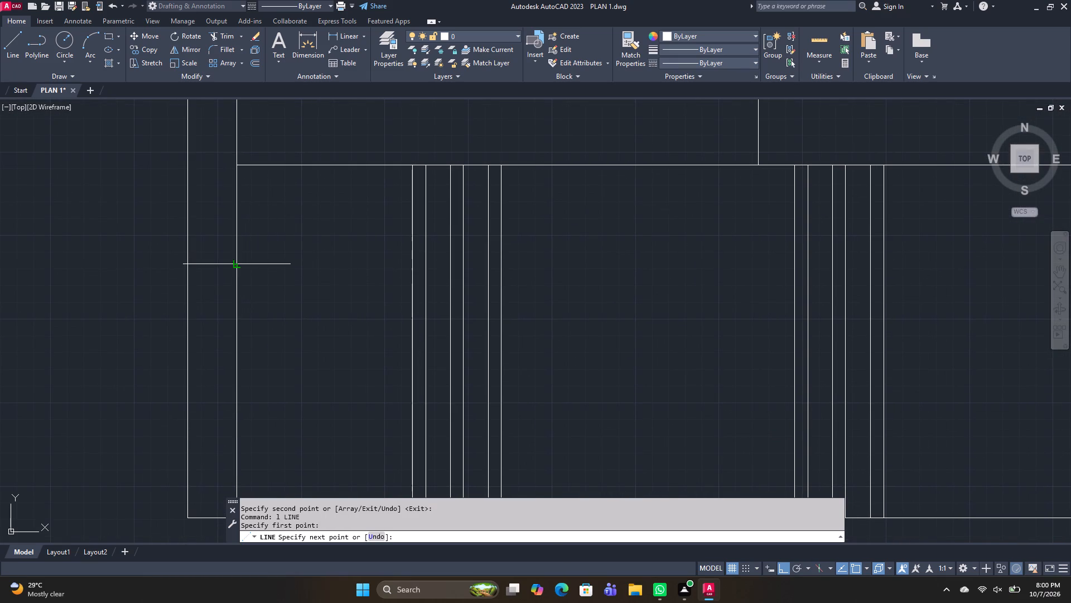
click(409, 267)
key(space)
Offset the horizontal line downward twice with the Through option, making three closely spaced rail lines.
text(o t)
key(space)
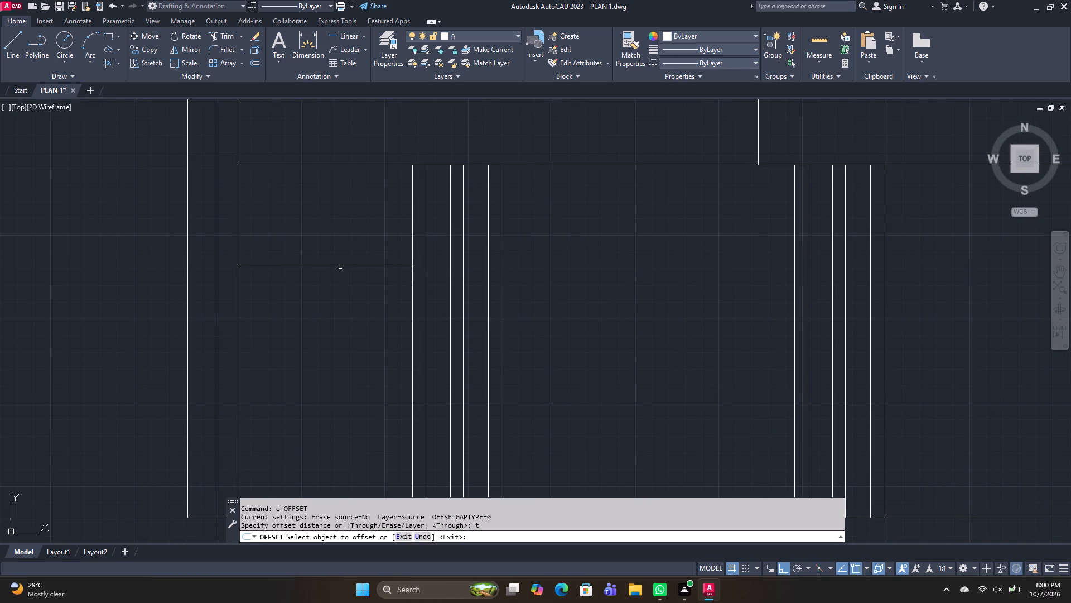
click(340, 264)
click(340, 272)
click(340, 271)
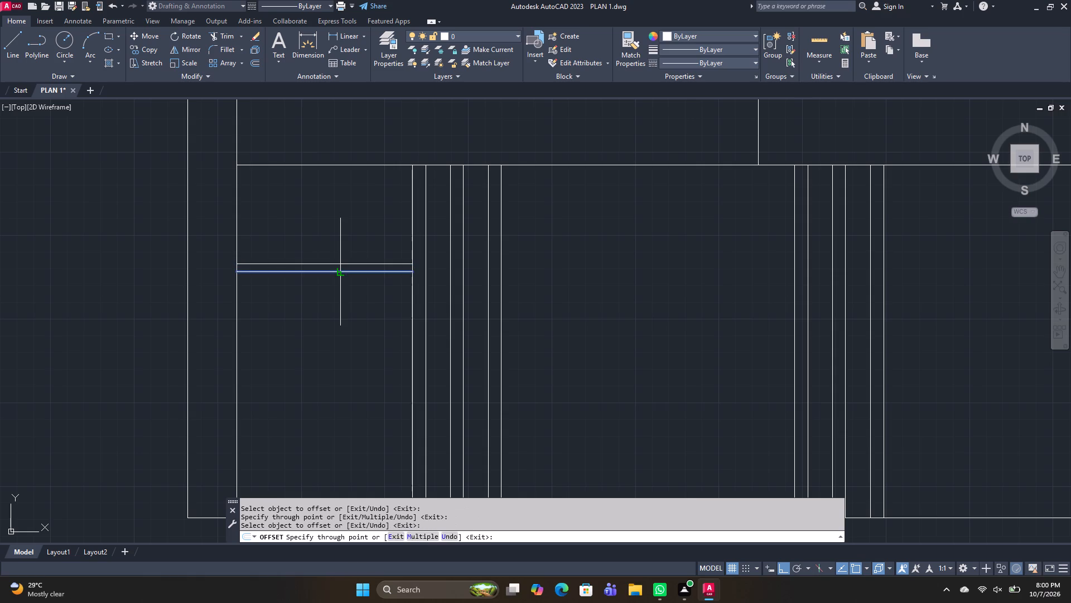
click(340, 280)
drag(350, 296, 348, 286)
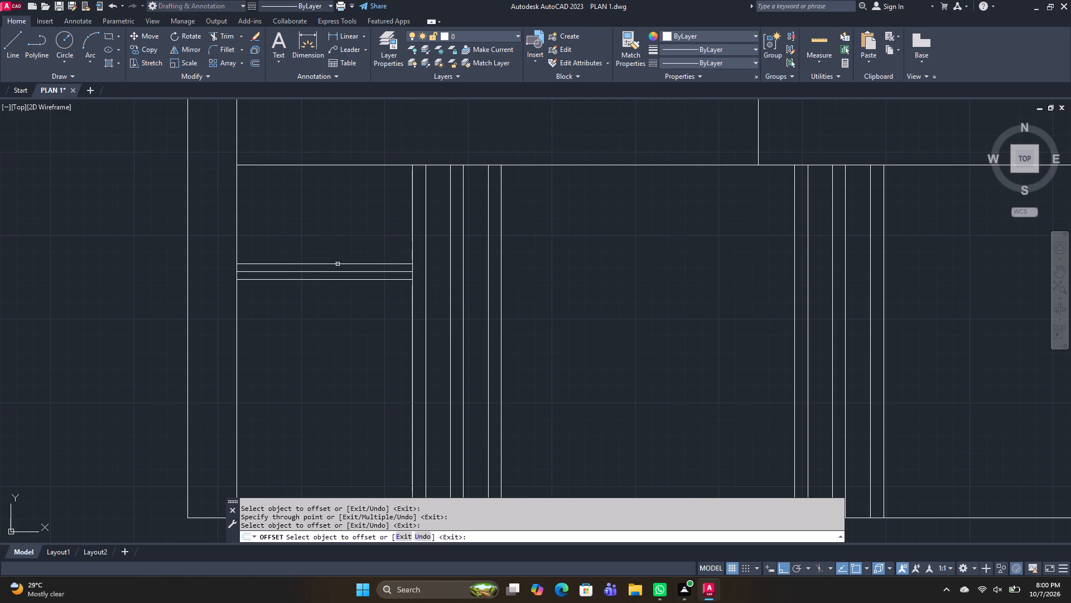
key(Escape)
Copy the three horizontal rail lines about 1'-8" straight down within the same bay.
drag(348, 308, 342, 286)
click(330, 246)
text(co)
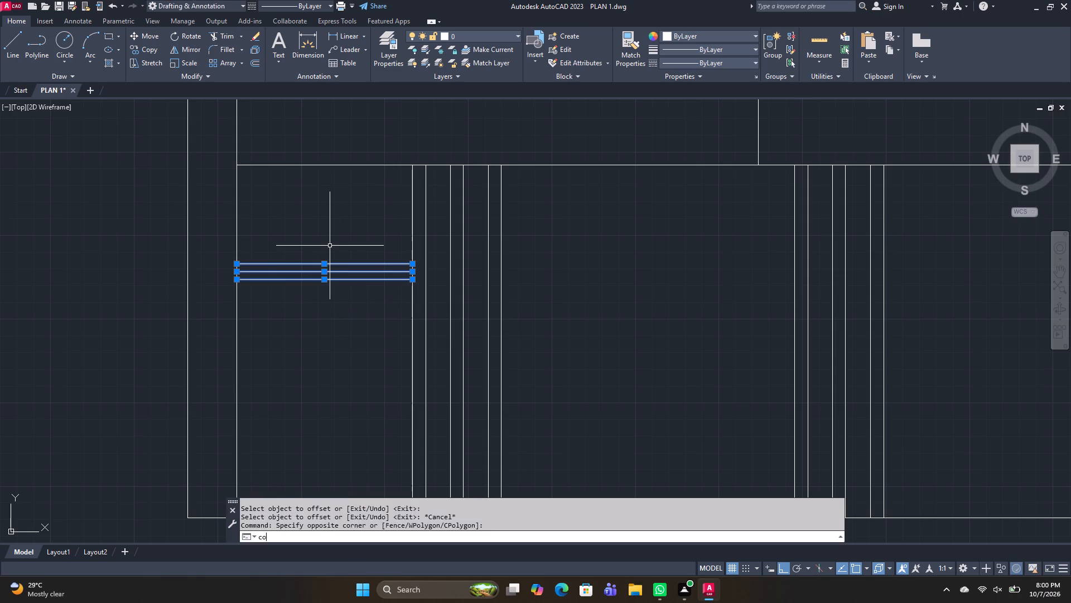
key(space)
click(320, 274)
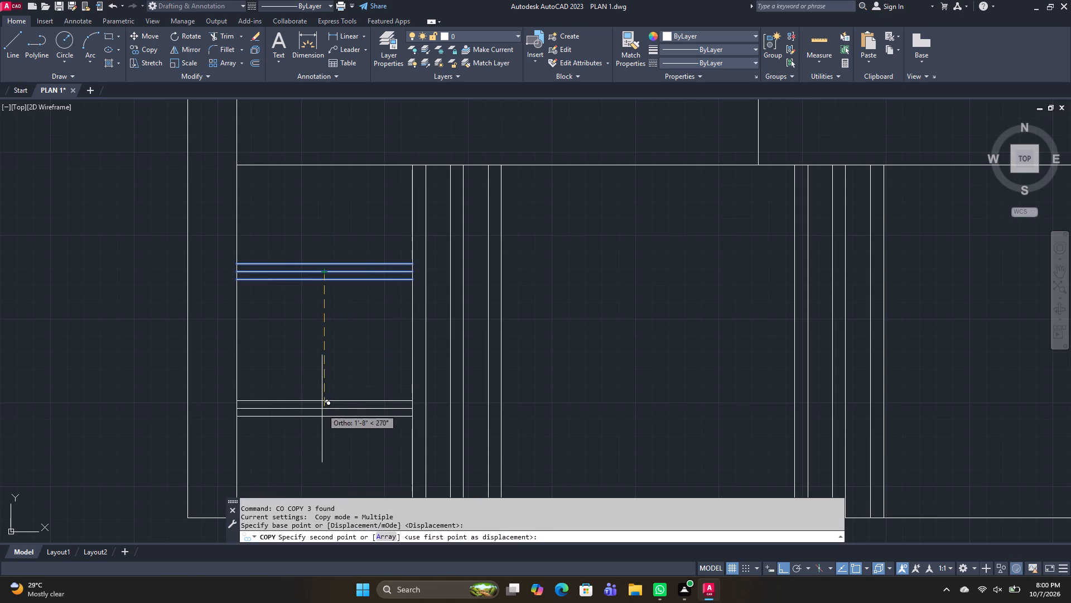
click(322, 409)
key(space)
Copy both sets of rail lines into the four bays to the east, starting each copy at the bar group's east edge.
drag(345, 450, 309, 343)
click(281, 200)
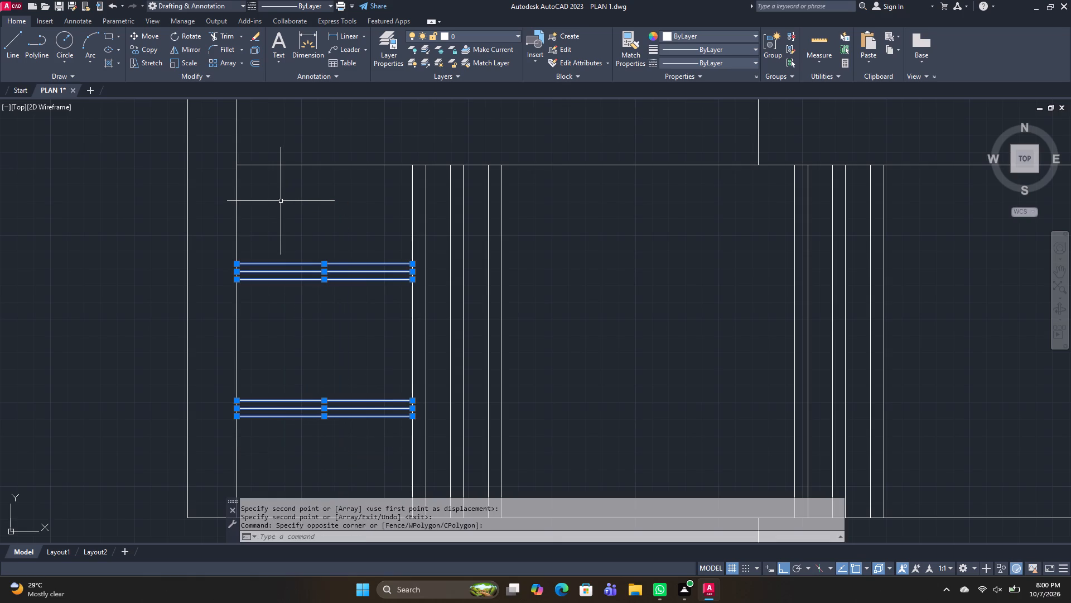
text(co)
key(space)
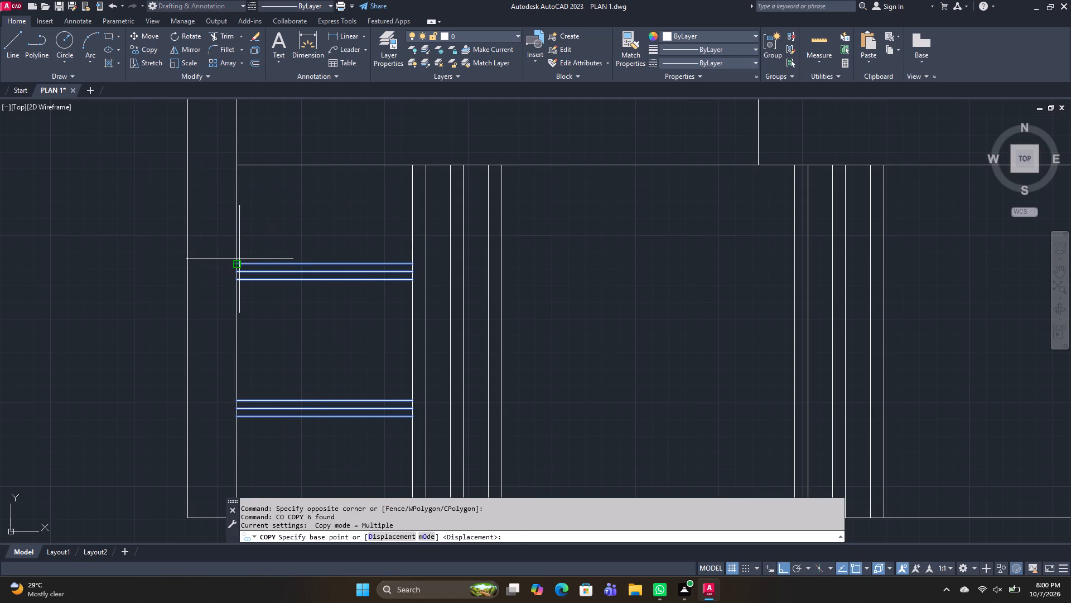
click(238, 264)
click(500, 262)
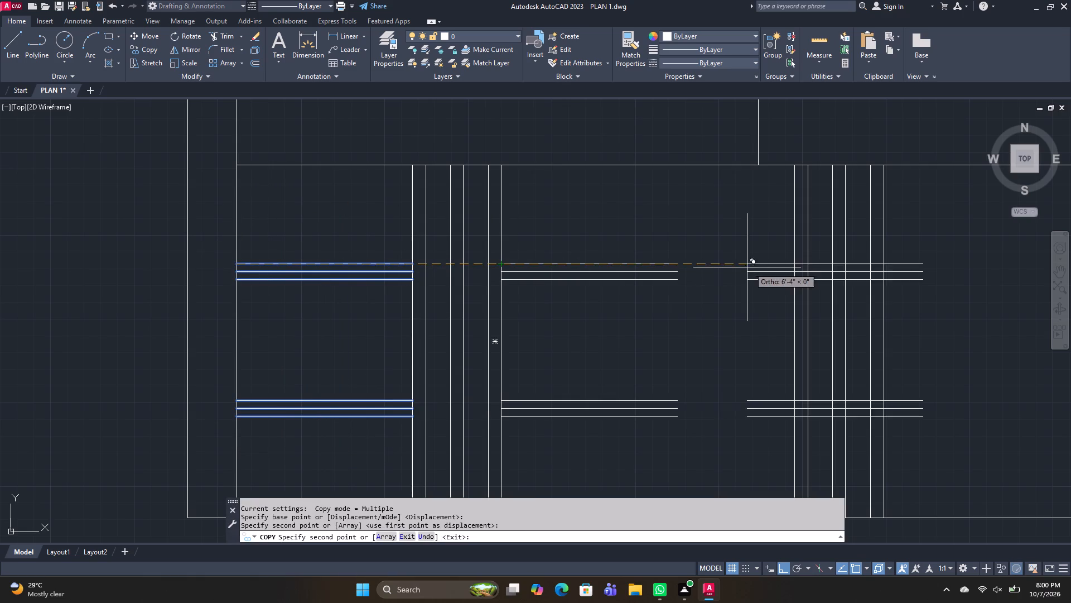
middle_drag(751, 267, 362, 302)
click(492, 296)
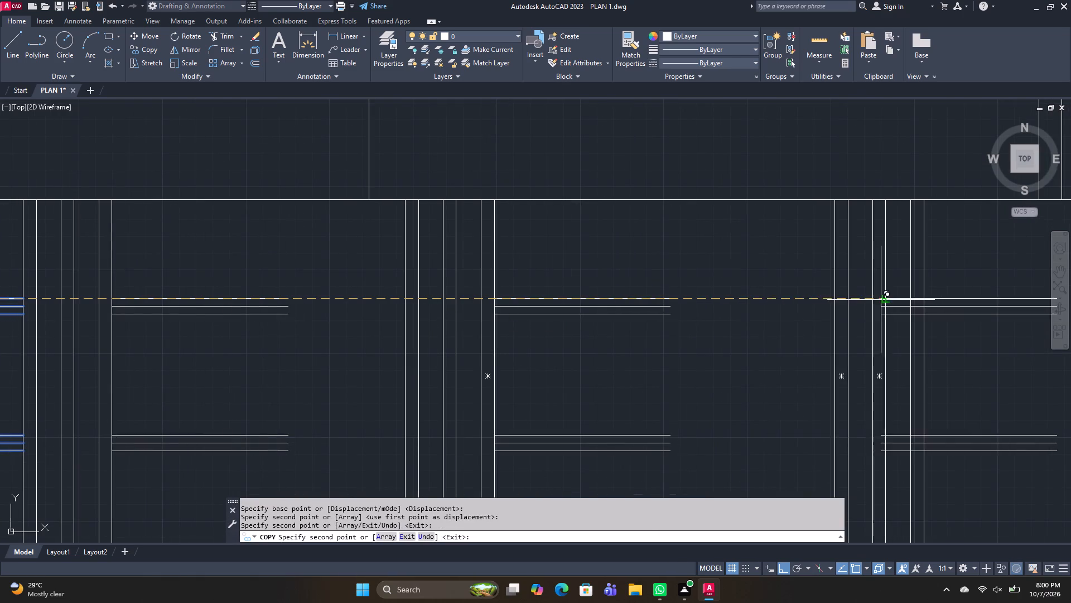
middle_drag(877, 302, 633, 326)
click(682, 320)
middle_drag(838, 317, 420, 343)
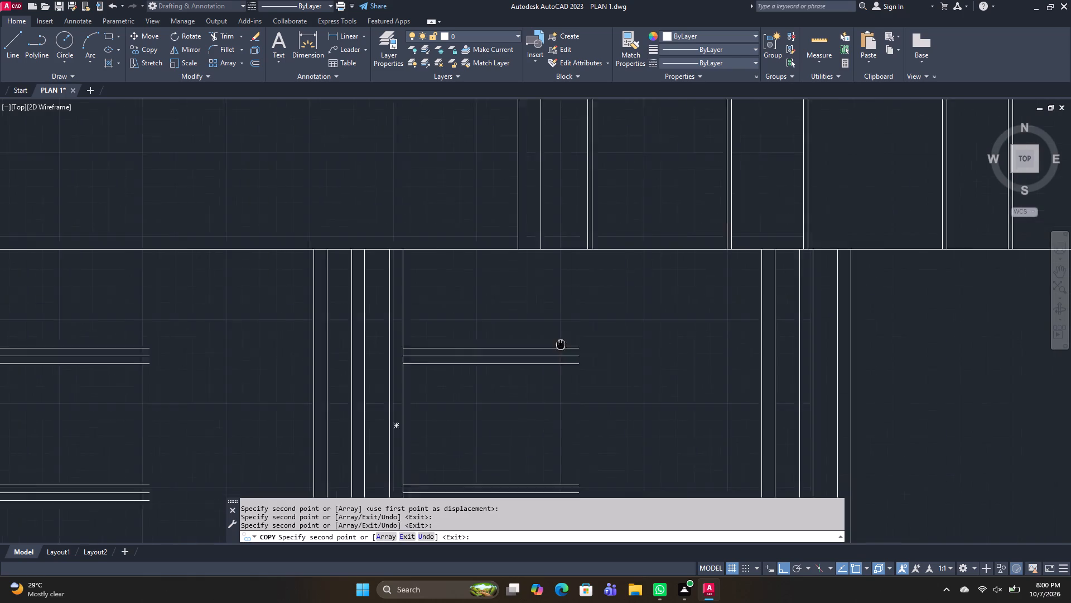
middle_drag(420, 343, 369, 343)
click(659, 350)
key(space)
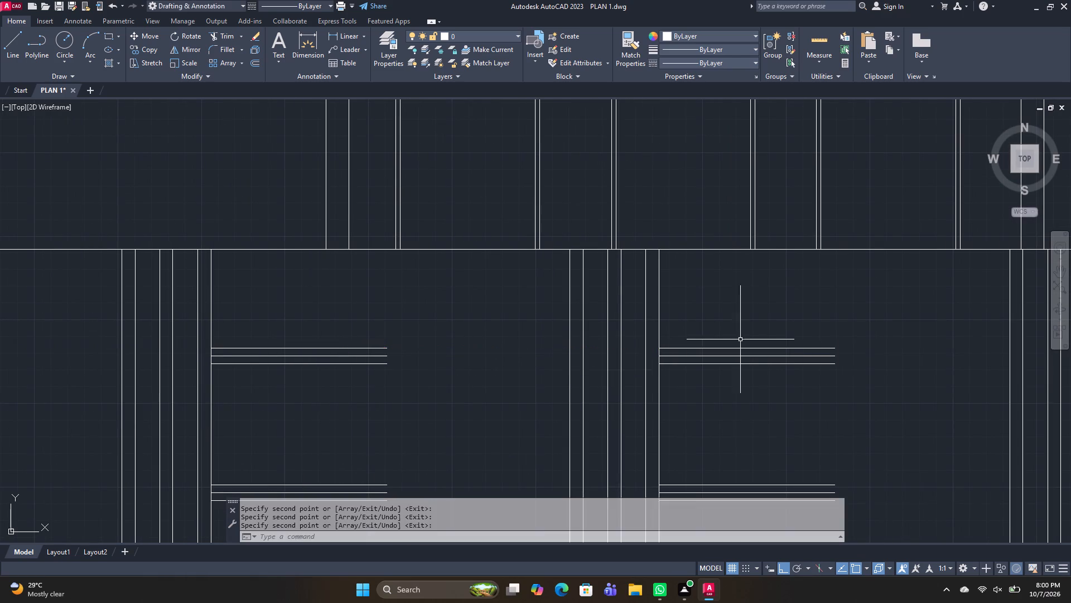
Copy both sets of three rail lines from the last filled bay to the east edge of the easternmost bar group.
scroll(736, 339, down, 2)
middle_drag(784, 362, 614, 342)
drag(611, 395, 601, 375)
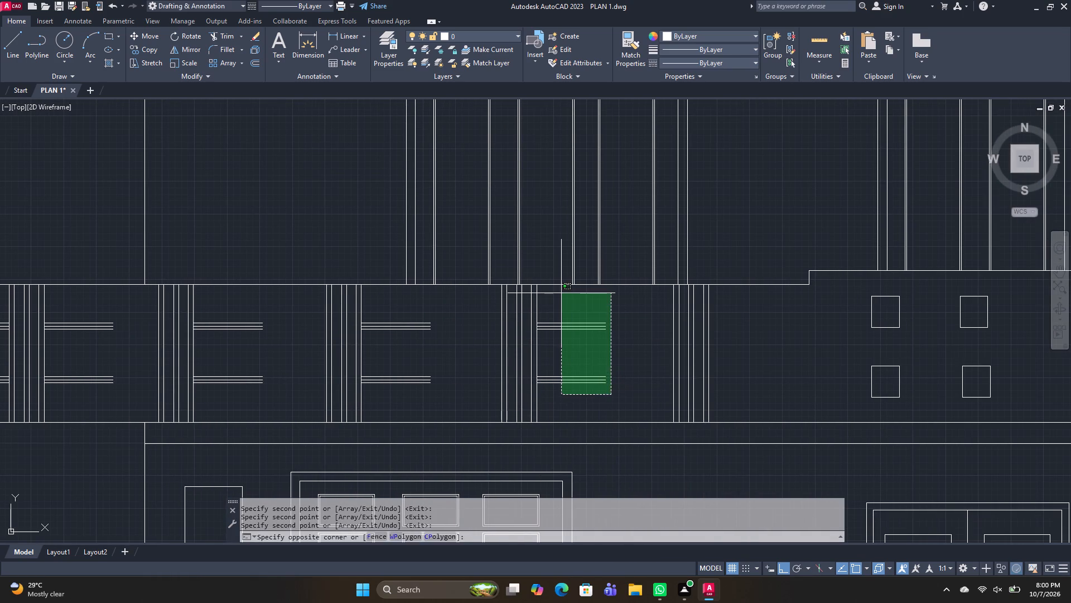
click(561, 293)
key(c)
key(o)
key(space)
scroll(559, 298, up, 3)
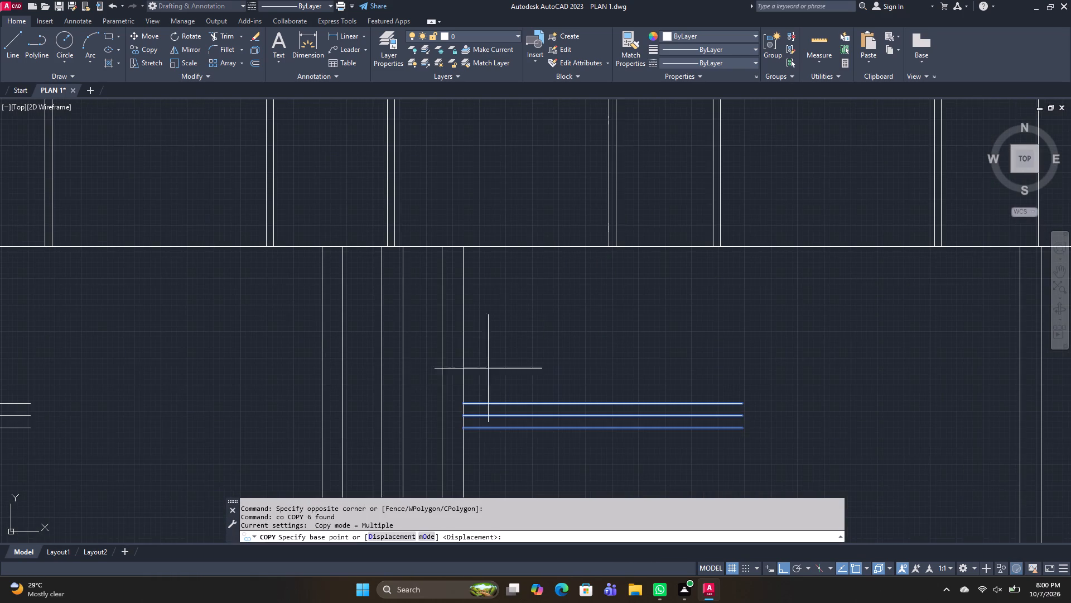
drag(464, 401, 475, 400)
middle_drag(864, 354, 528, 370)
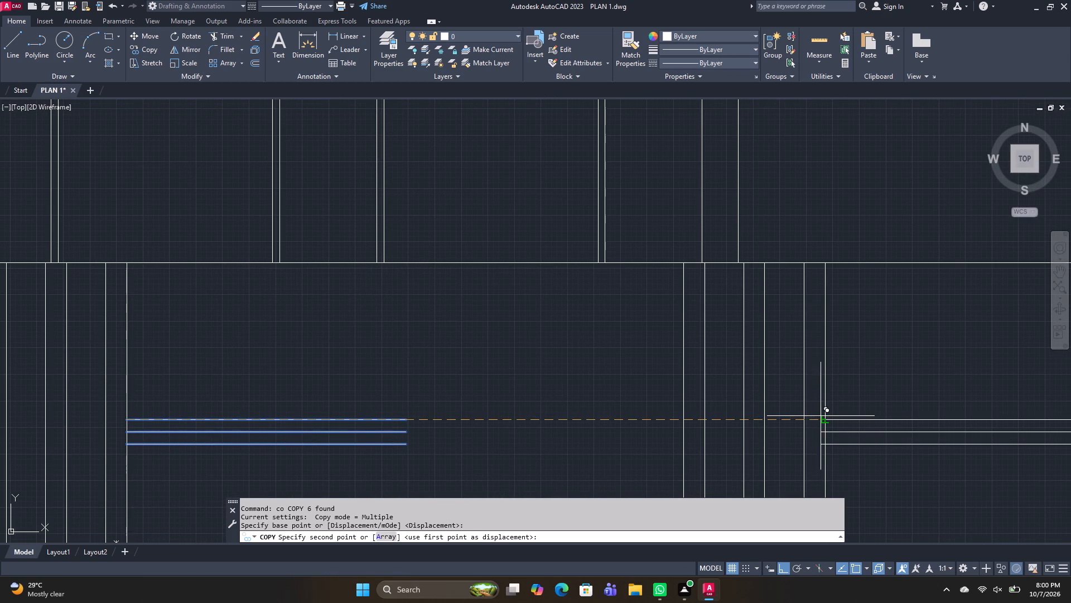
click(826, 422)
key(space)
Extend the short rail lines in the four bays between bar groups eastward to meet the next bar group.
scroll(819, 395, down, 3)
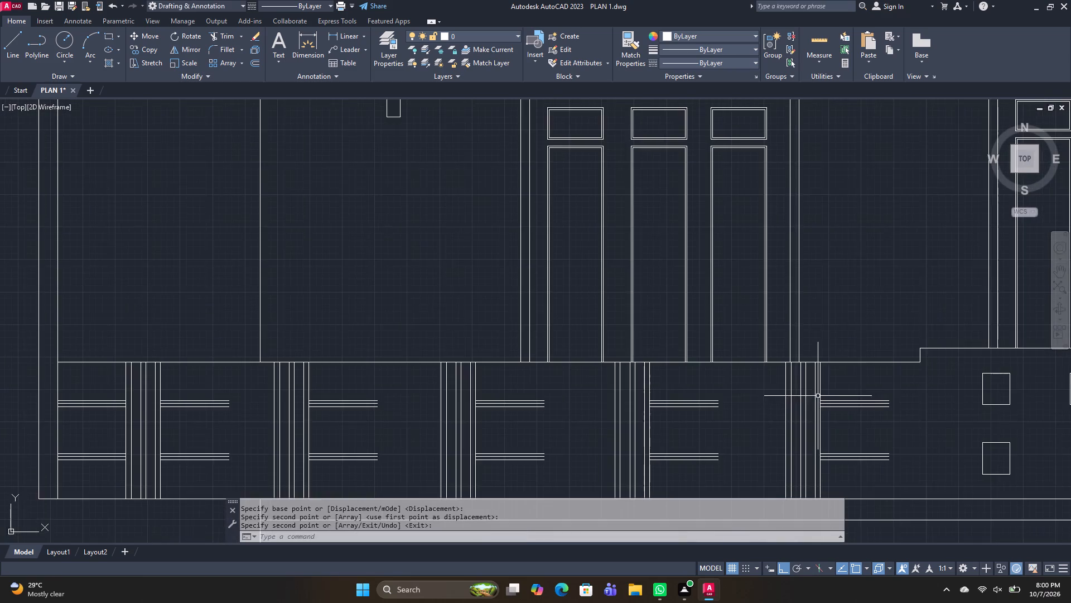
middle_drag(816, 398, 790, 362)
key(t)
text(r)
key(space)
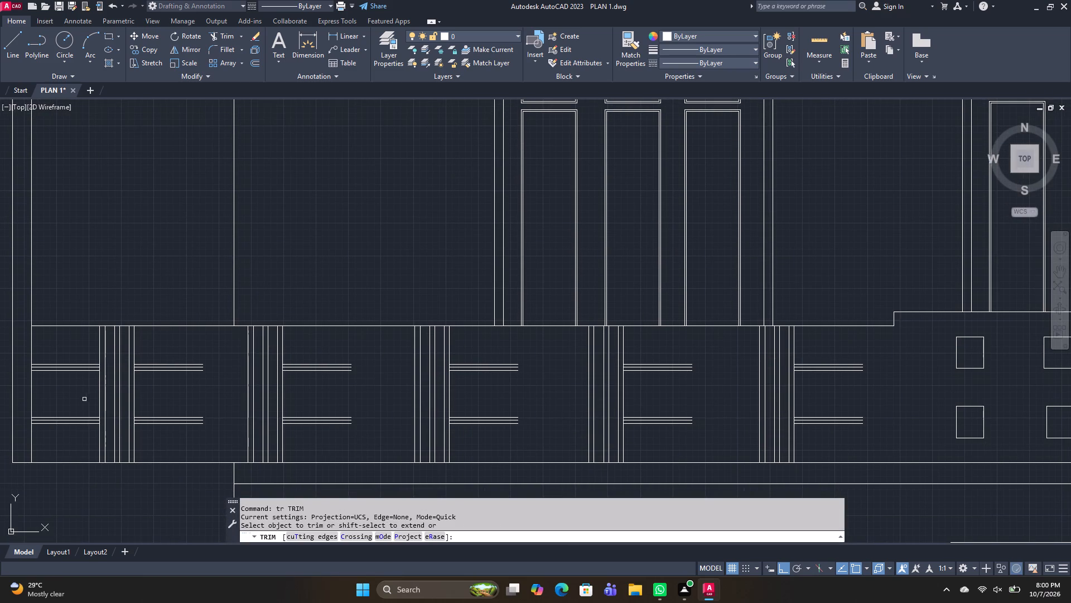
shift+drag(169, 436, 180, 343)
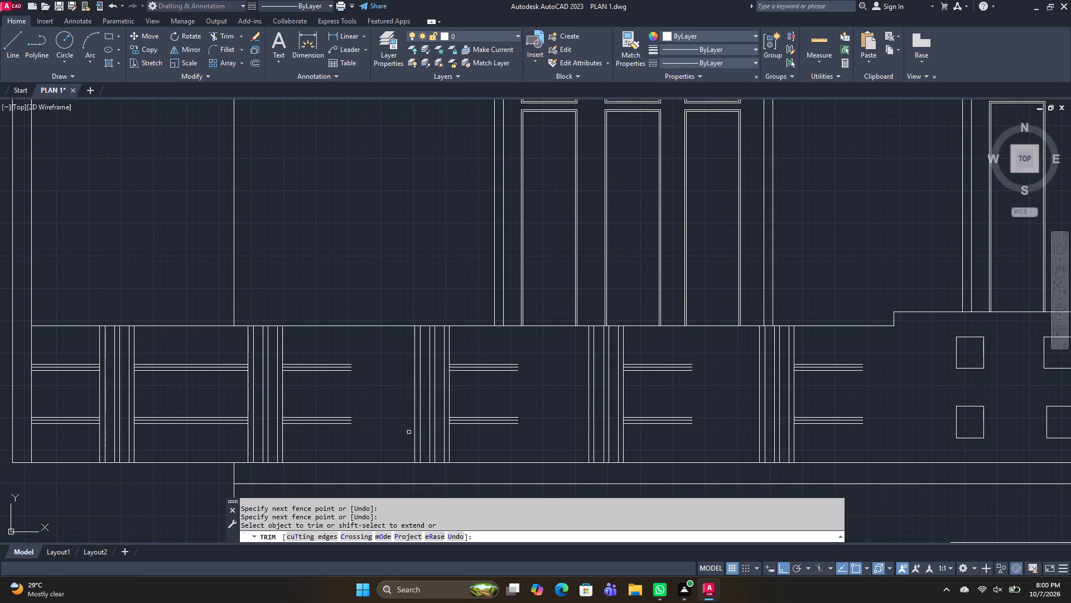
shift+drag(332, 443, 329, 343)
shift+drag(499, 443, 494, 406)
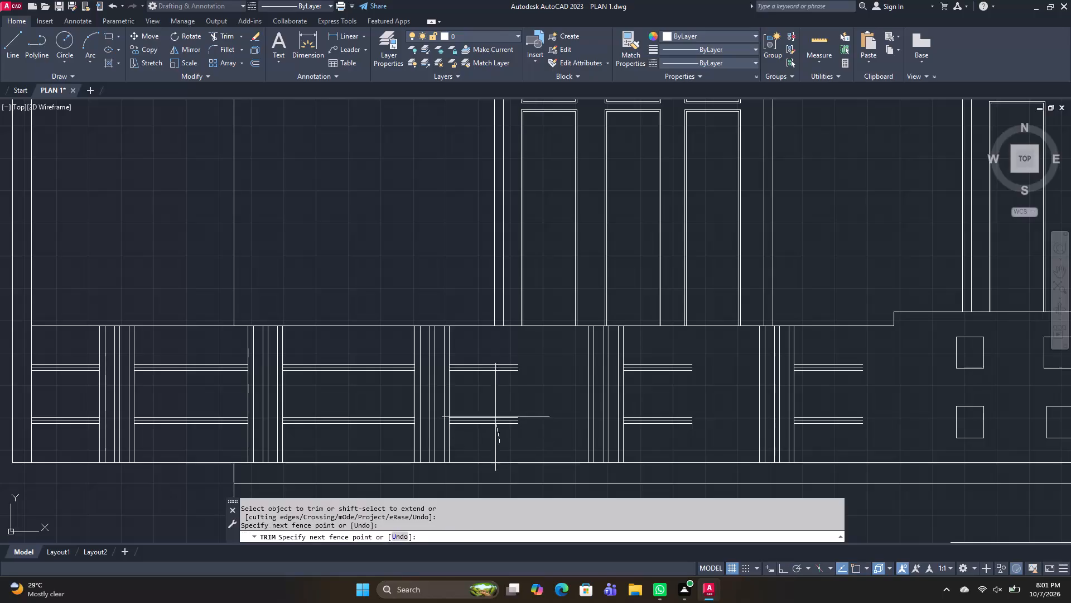
shift+drag(494, 406, 490, 353)
shift+drag(664, 443, 650, 348)
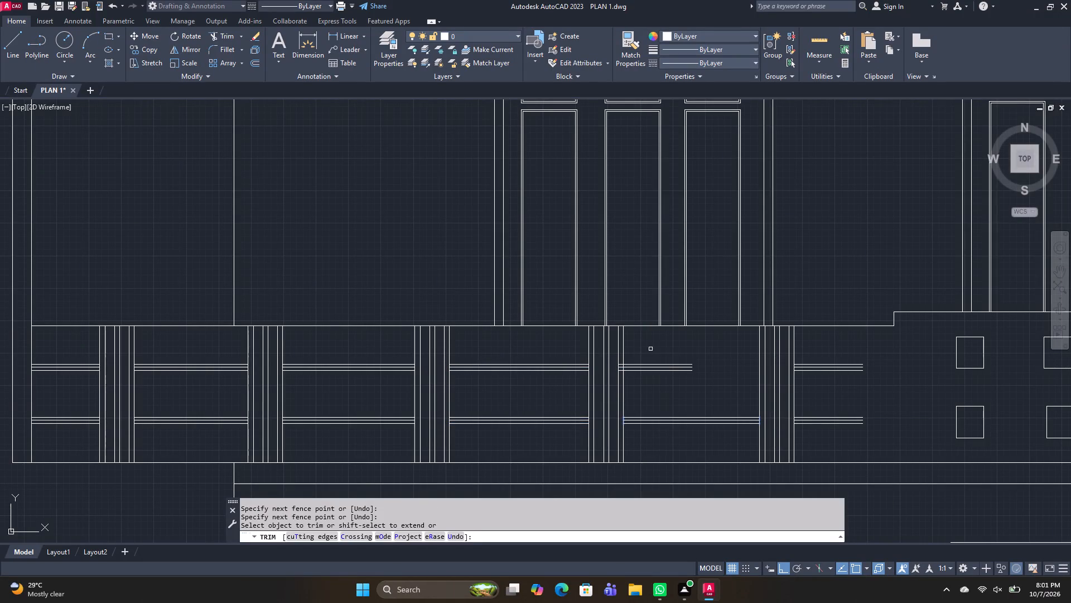
shift+drag(668, 356, 668, 395)
Trim the upper rail line stubs that run inside the fourth bar group.
scroll(628, 380, up, 2)
click(607, 343)
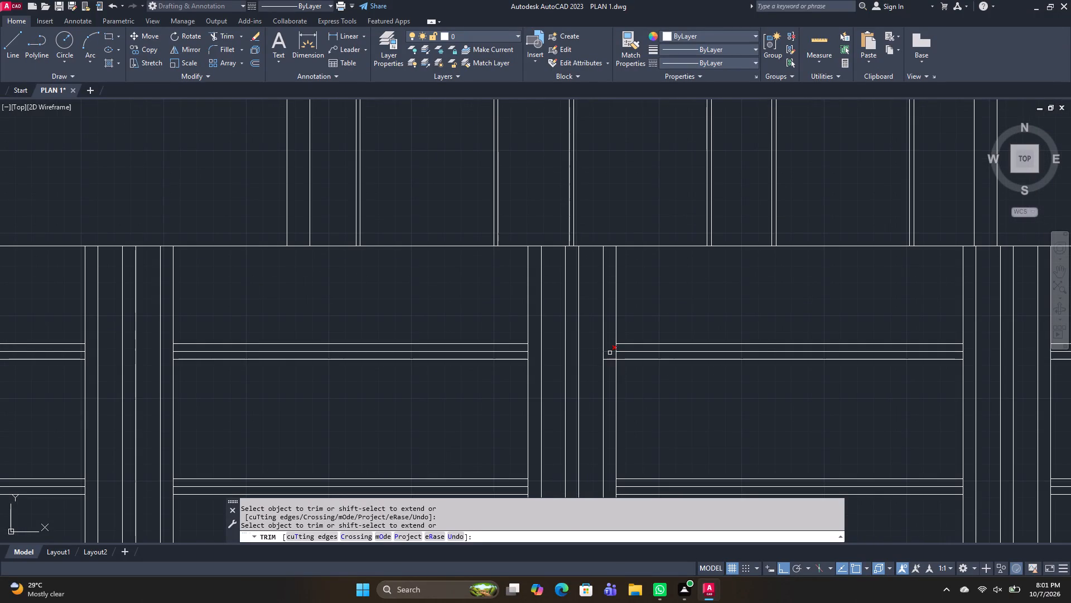
click(610, 353)
click(611, 361)
Extend both sets of rail lines in the easternmost bay toward the small square openings.
scroll(795, 413, down, 2)
middle_drag(916, 429, 641, 439)
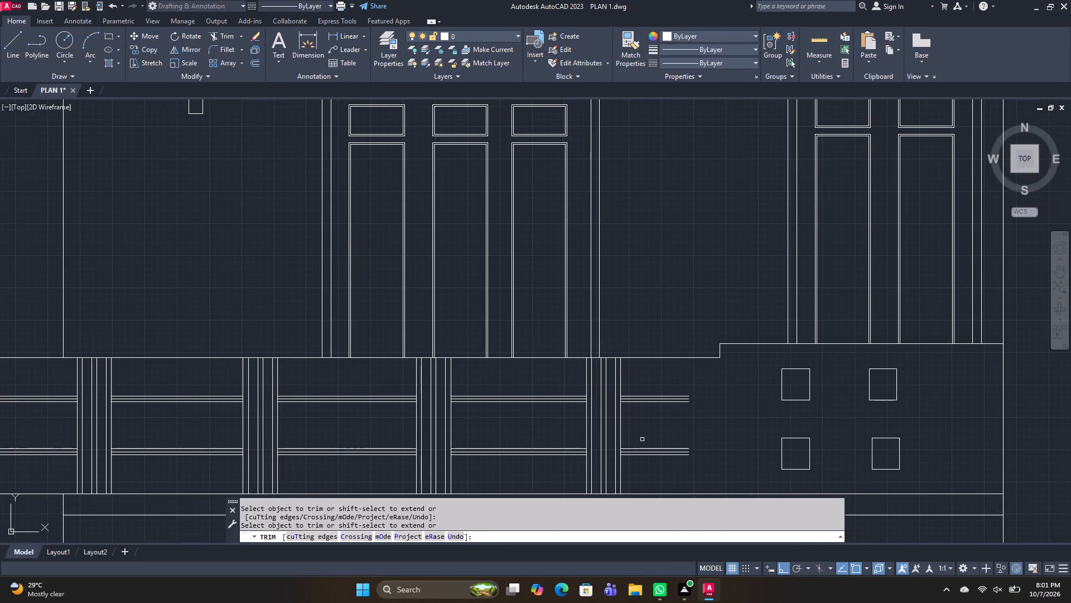
shift+drag(677, 472, 664, 381)
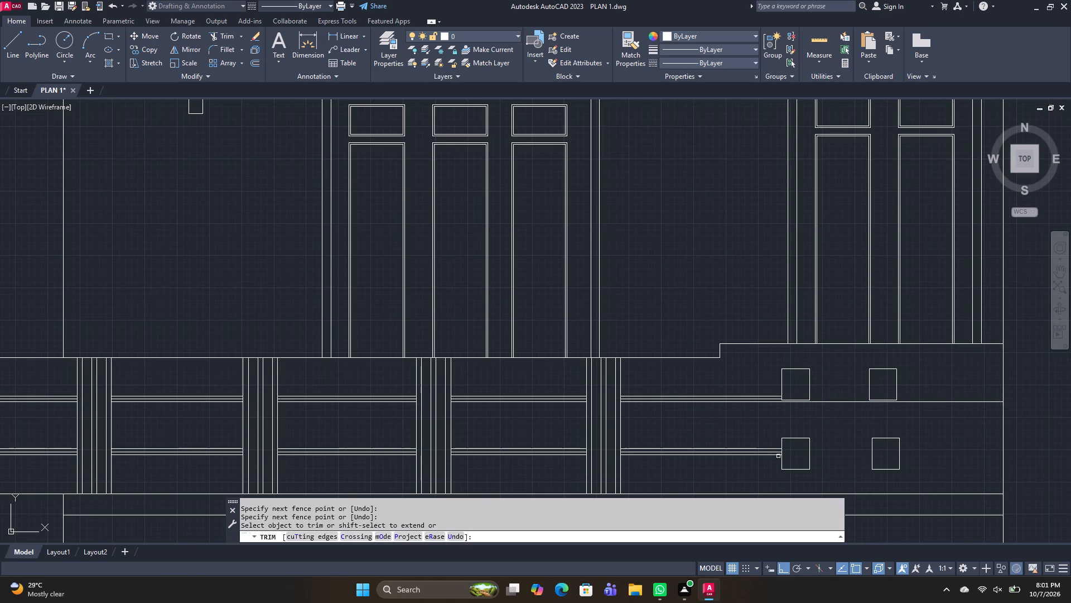
key(space)
Draw a vertical line from the raised parapet's top edge down to the band's bottom line, just west of the square openings.
text(l)
key(space)
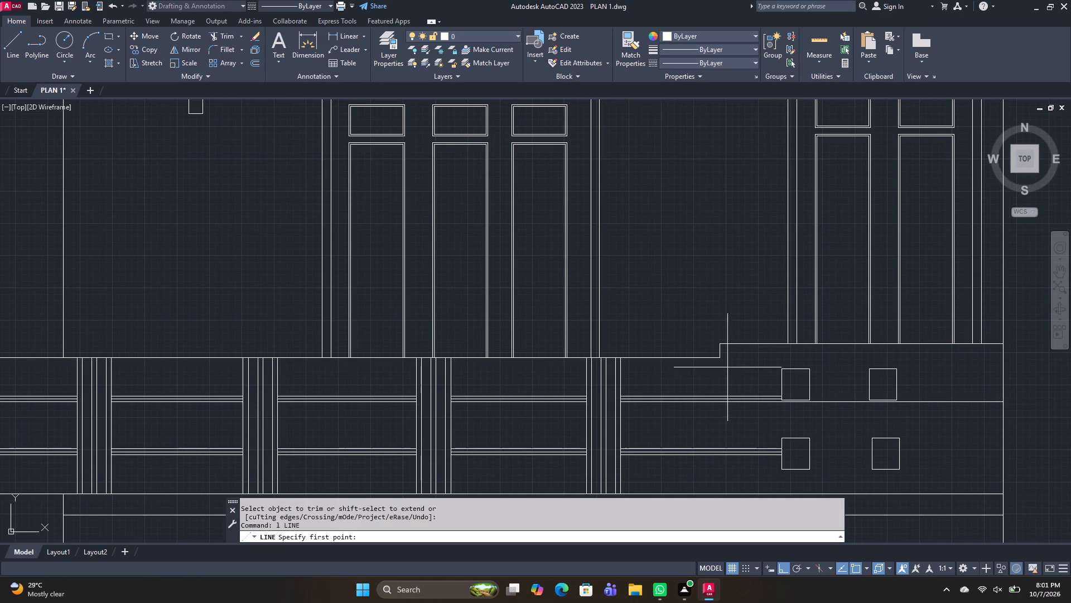
click(736, 346)
middle_drag(748, 440, 713, 334)
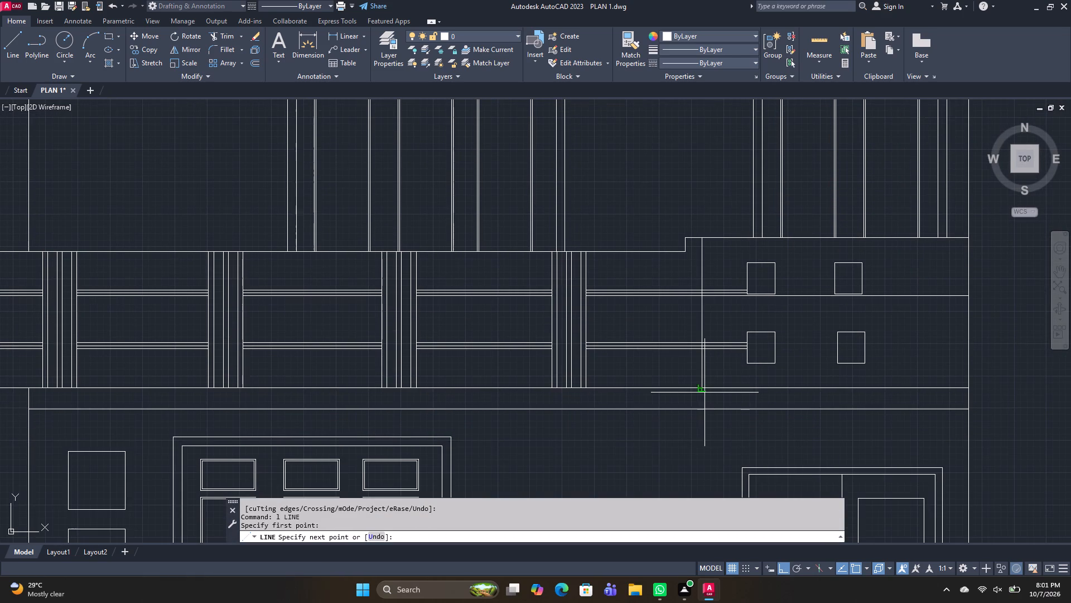
click(702, 383)
key(space)
Trim the rail line portions extending east of the new vertical line.
text(tr)
key(space)
drag(722, 365, 712, 271)
scroll(723, 301, up, 3)
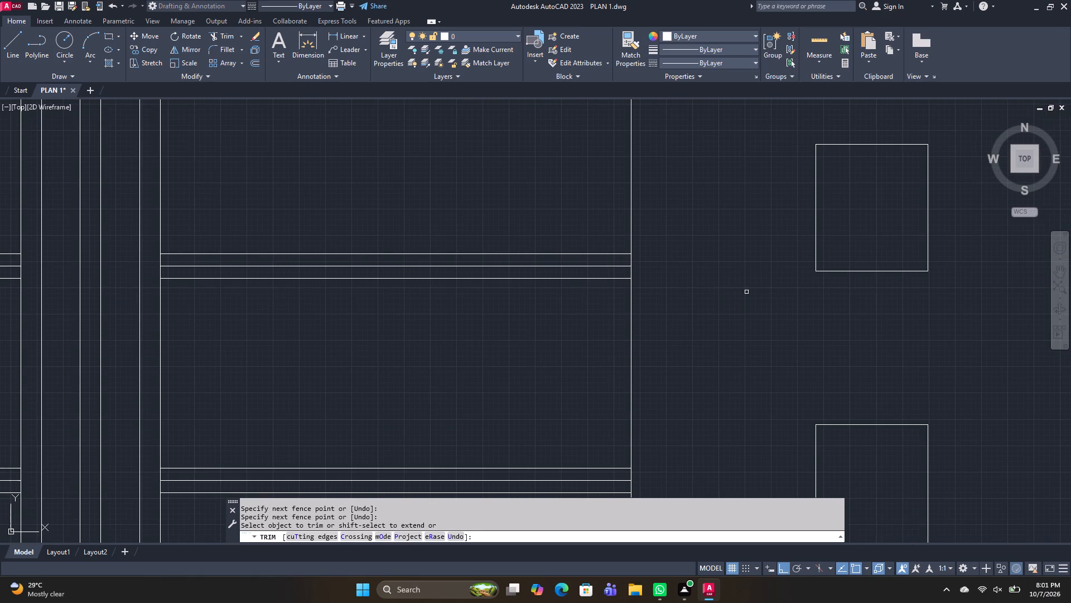
key(space)
Save the drawing with the completed balcony railing.
scroll(711, 317, down, 2)
middle_drag(713, 333, 678, 306)
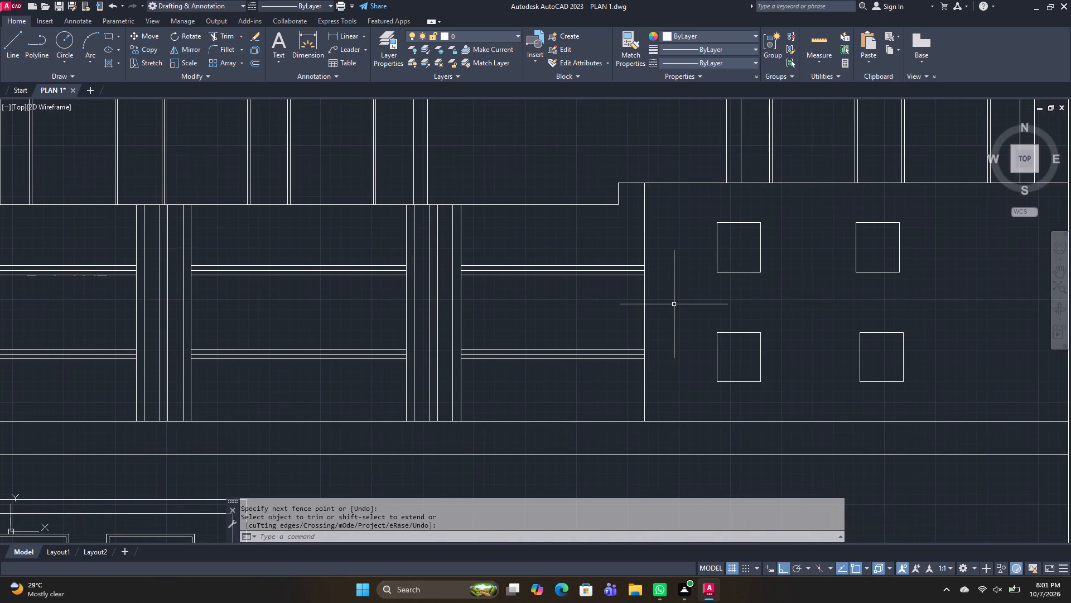
key(ctrl+s)
scroll(674, 304, down, 2)
scroll(688, 348, down, 3)
middle_drag(682, 394, 601, 344)
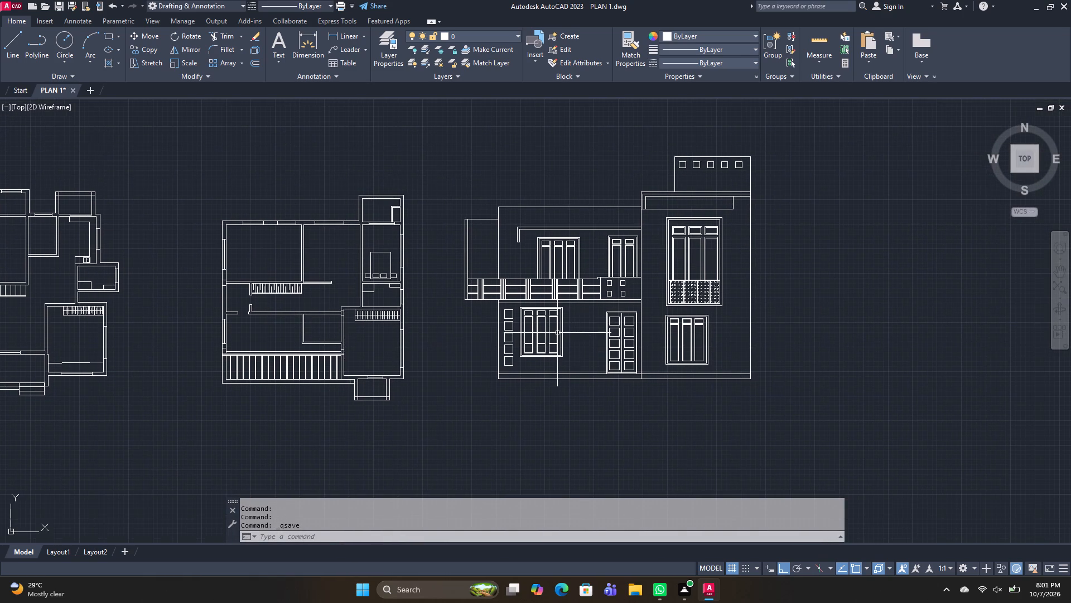
key(ctrl+s)
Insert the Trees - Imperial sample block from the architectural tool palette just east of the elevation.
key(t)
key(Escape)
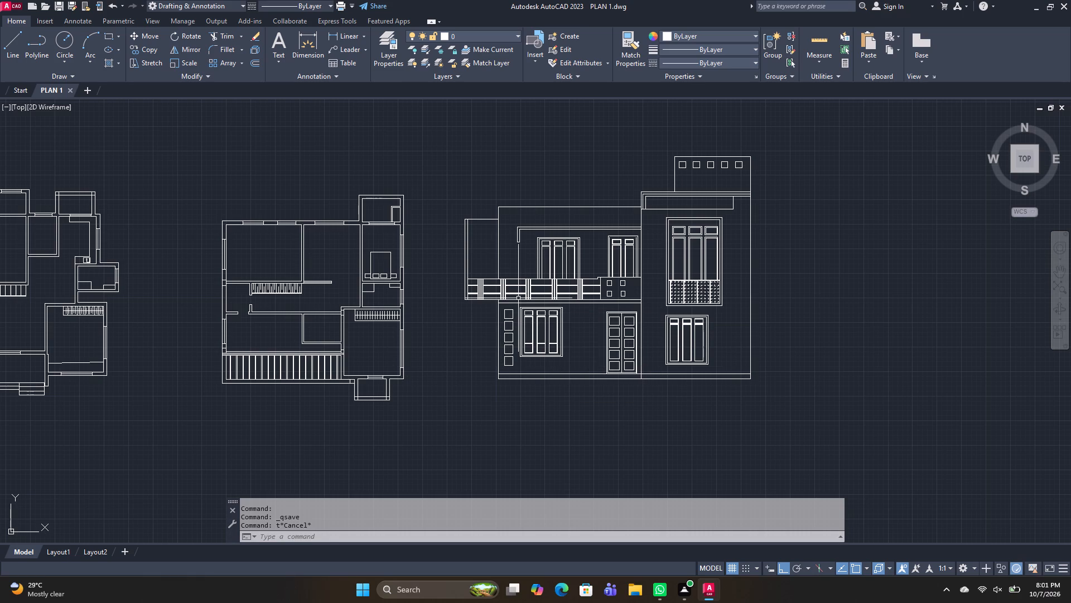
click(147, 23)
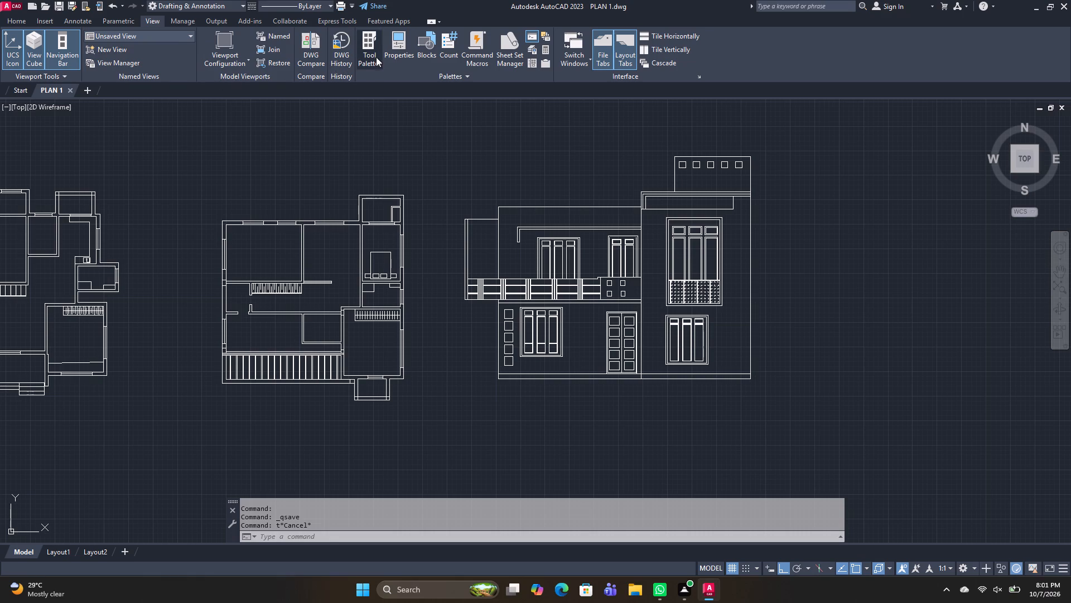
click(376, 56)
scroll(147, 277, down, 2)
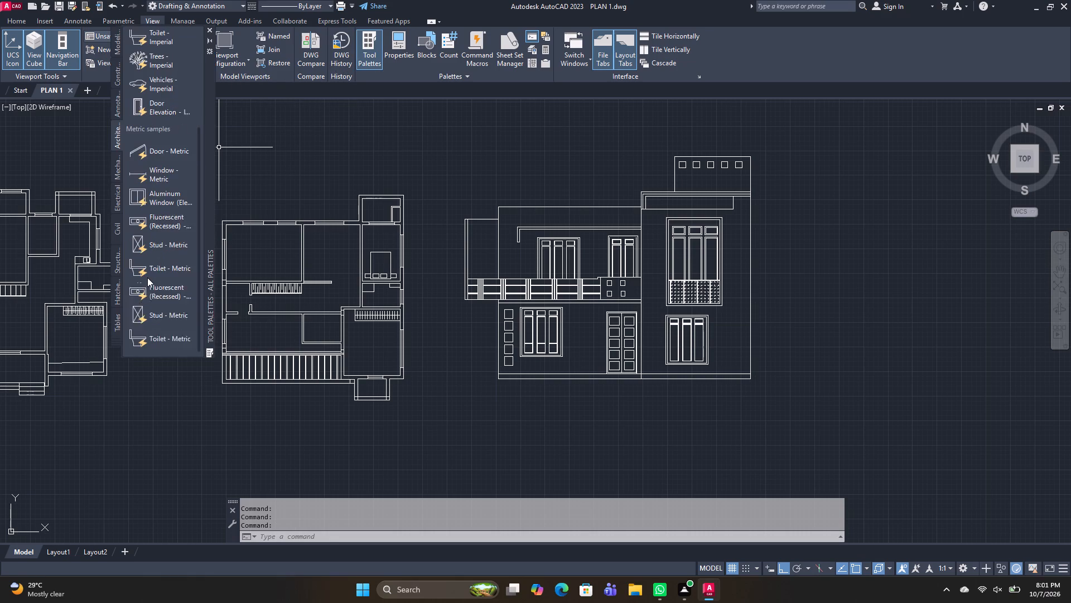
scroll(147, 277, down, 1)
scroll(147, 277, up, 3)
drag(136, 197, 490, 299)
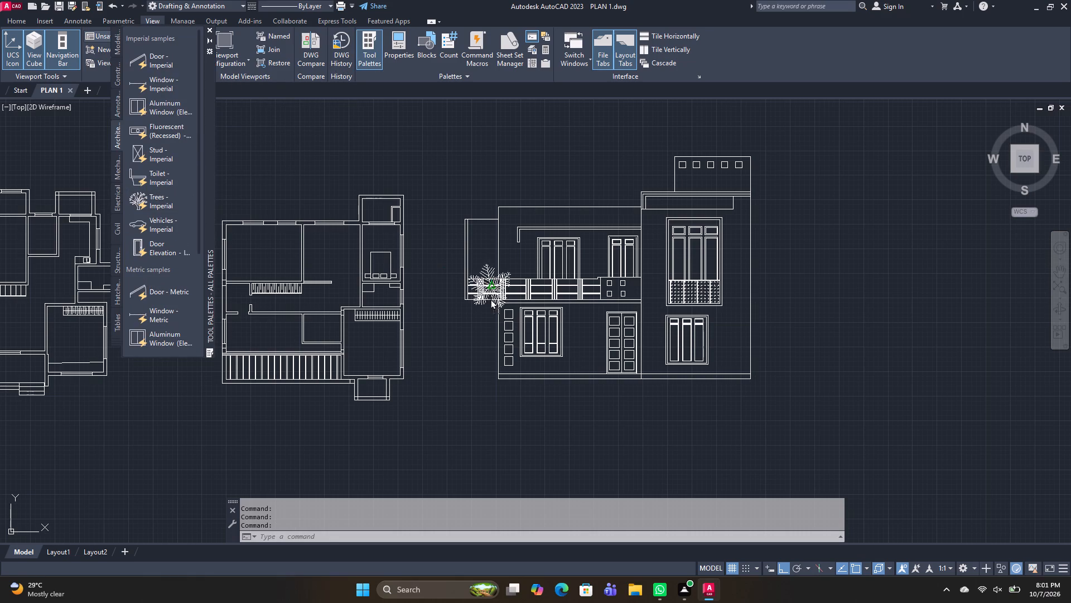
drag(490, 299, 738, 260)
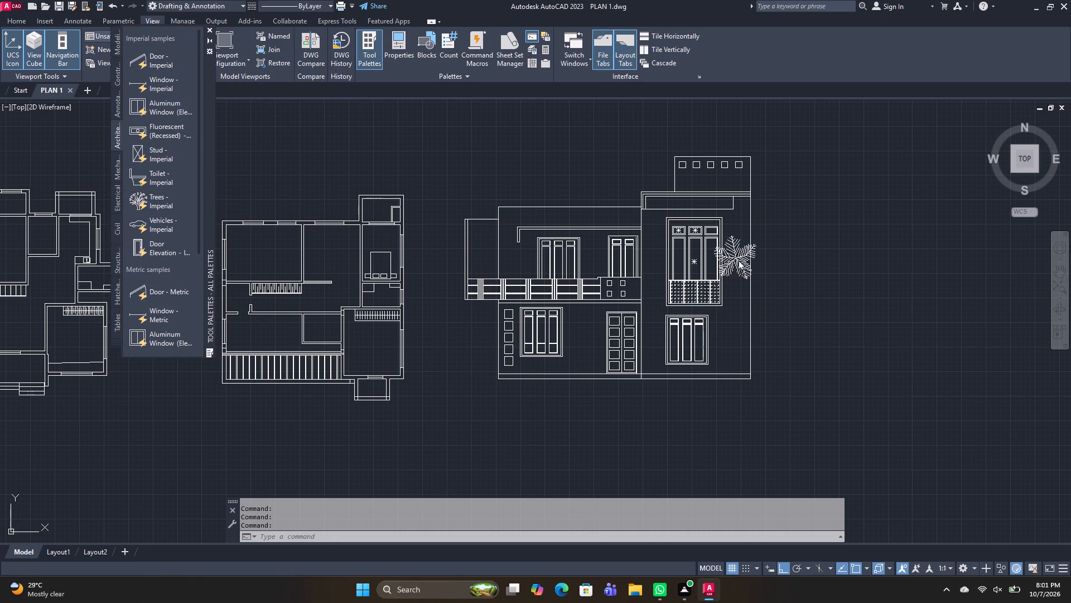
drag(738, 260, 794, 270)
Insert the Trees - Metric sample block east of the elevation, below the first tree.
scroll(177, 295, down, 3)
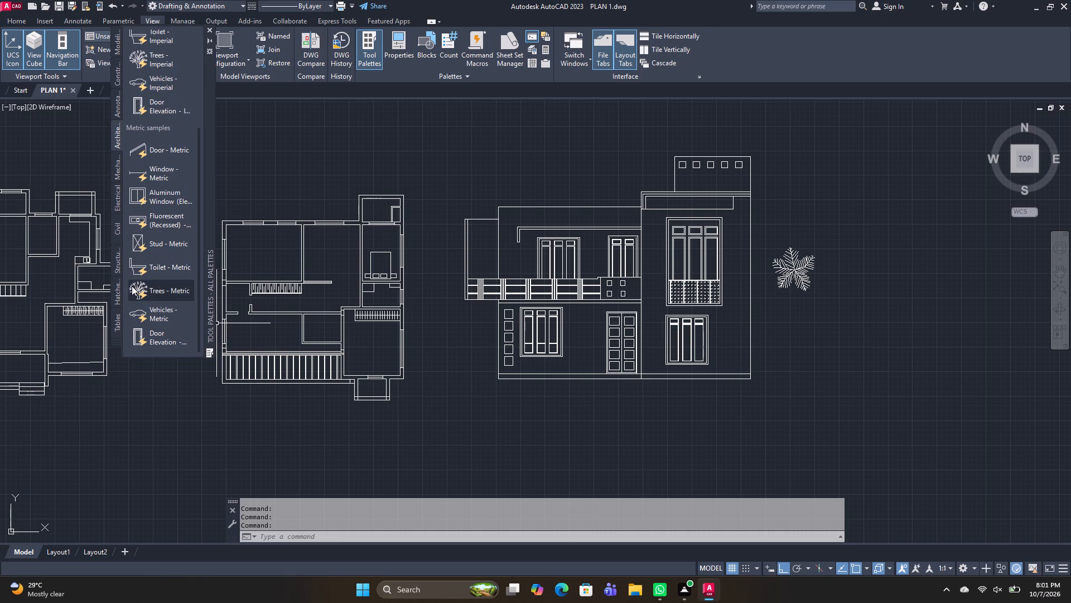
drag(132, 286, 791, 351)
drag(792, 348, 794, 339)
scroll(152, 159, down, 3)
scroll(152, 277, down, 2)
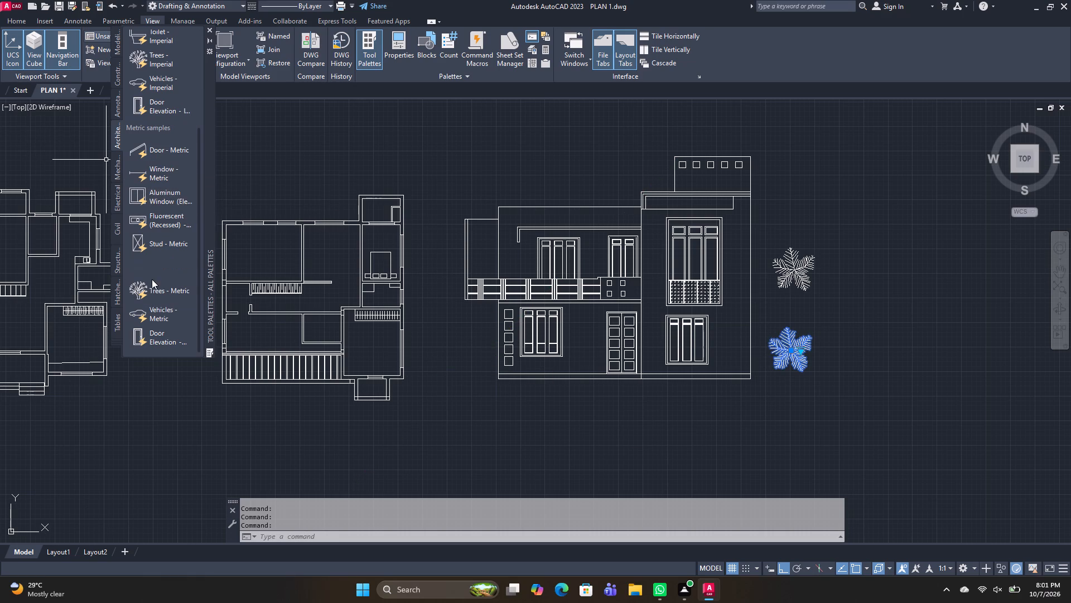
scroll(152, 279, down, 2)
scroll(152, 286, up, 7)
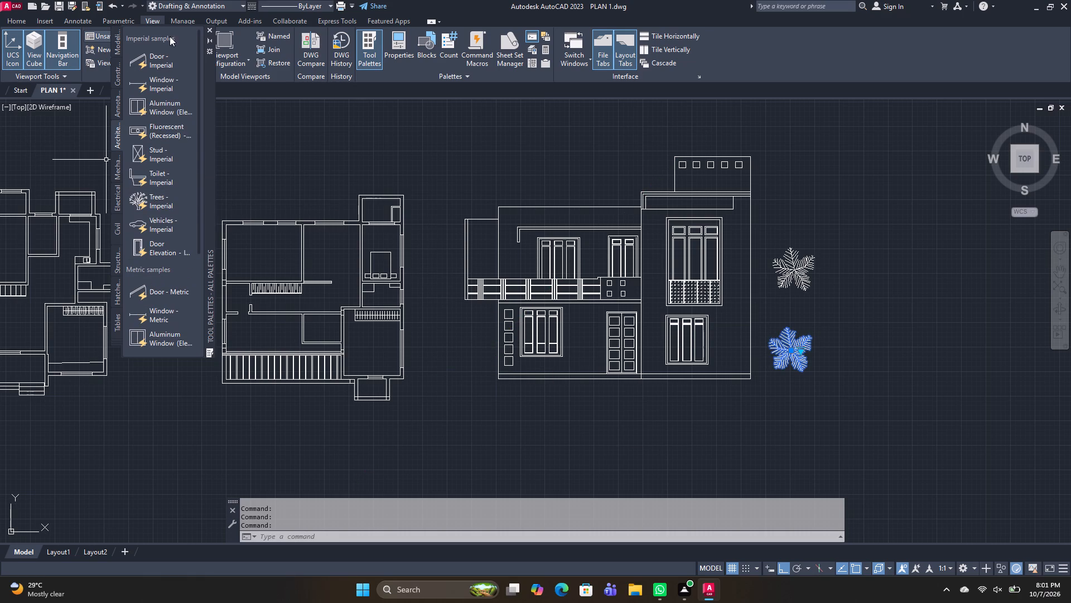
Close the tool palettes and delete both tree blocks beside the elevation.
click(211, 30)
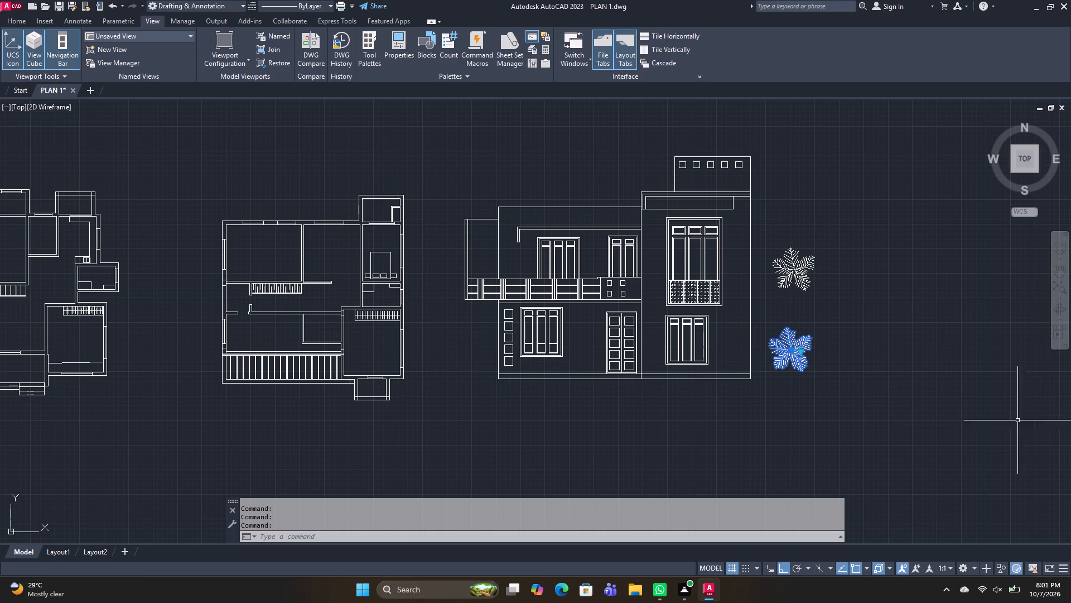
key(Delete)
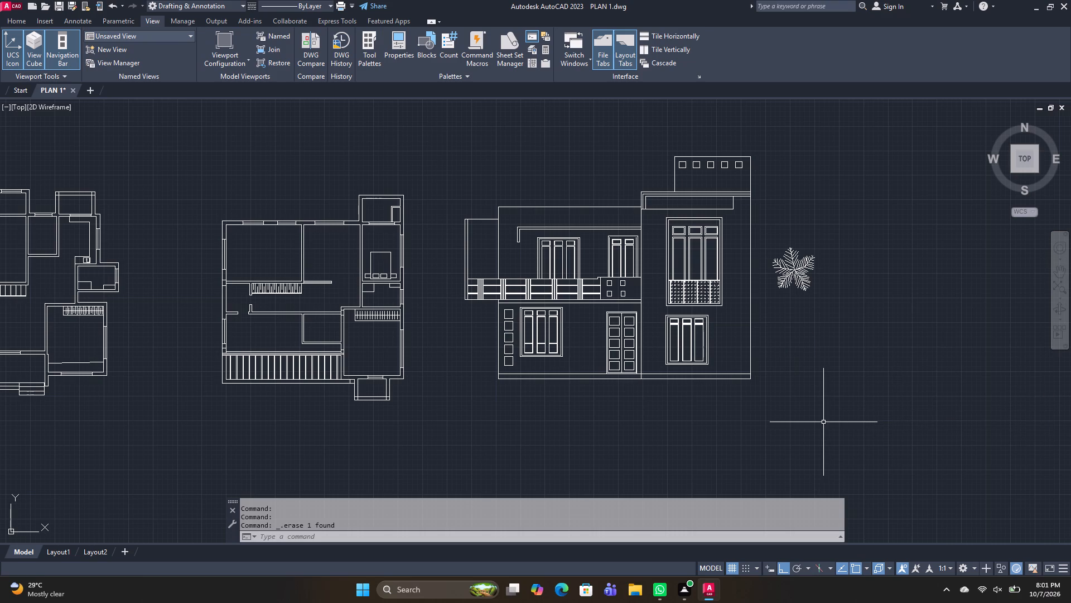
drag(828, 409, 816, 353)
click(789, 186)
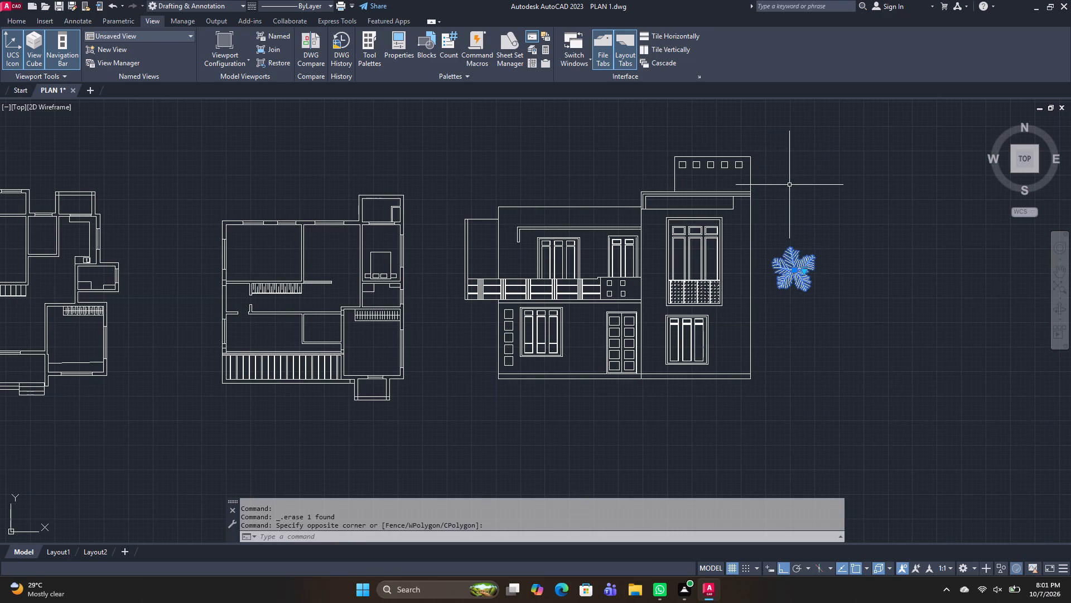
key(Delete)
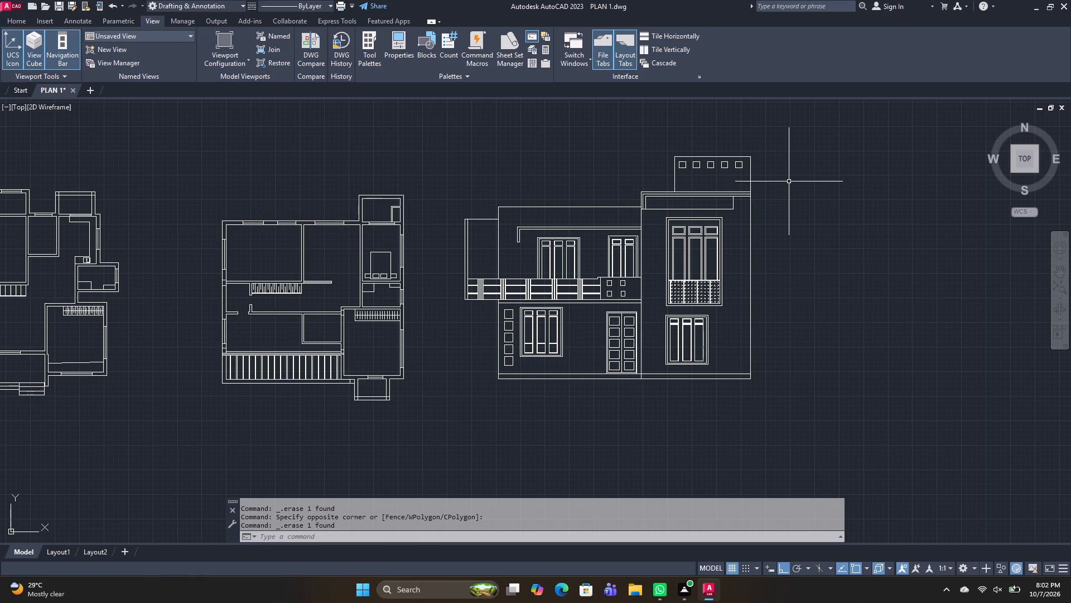
Draw a rectangle above the middle plan's north wall, from between its second and third windows to the first window's west edge.
middle_drag(344, 307, 407, 333)
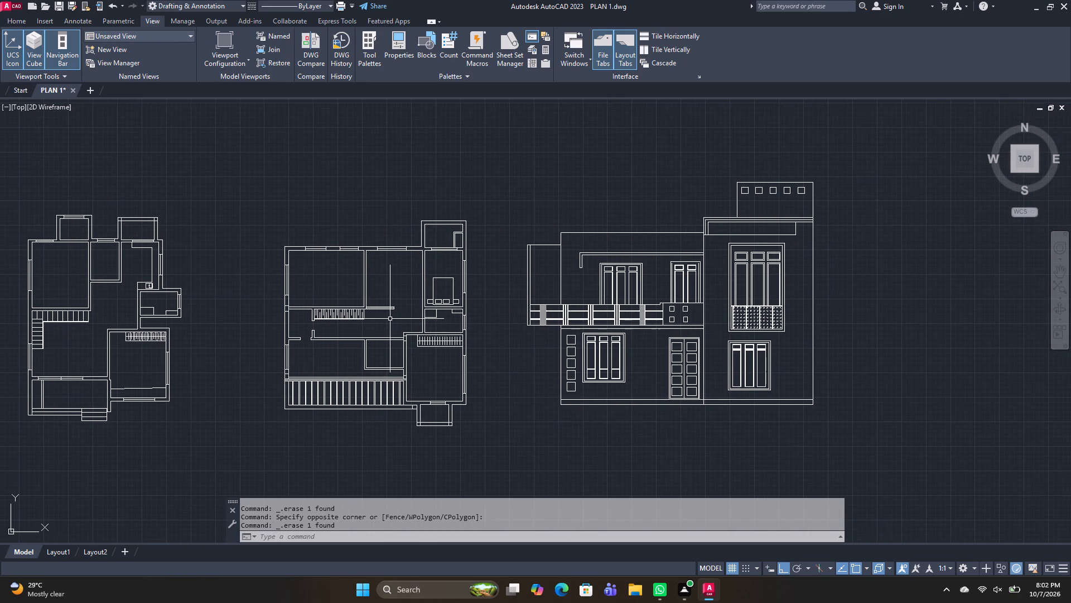
middle_drag(390, 327, 413, 348)
key(r)
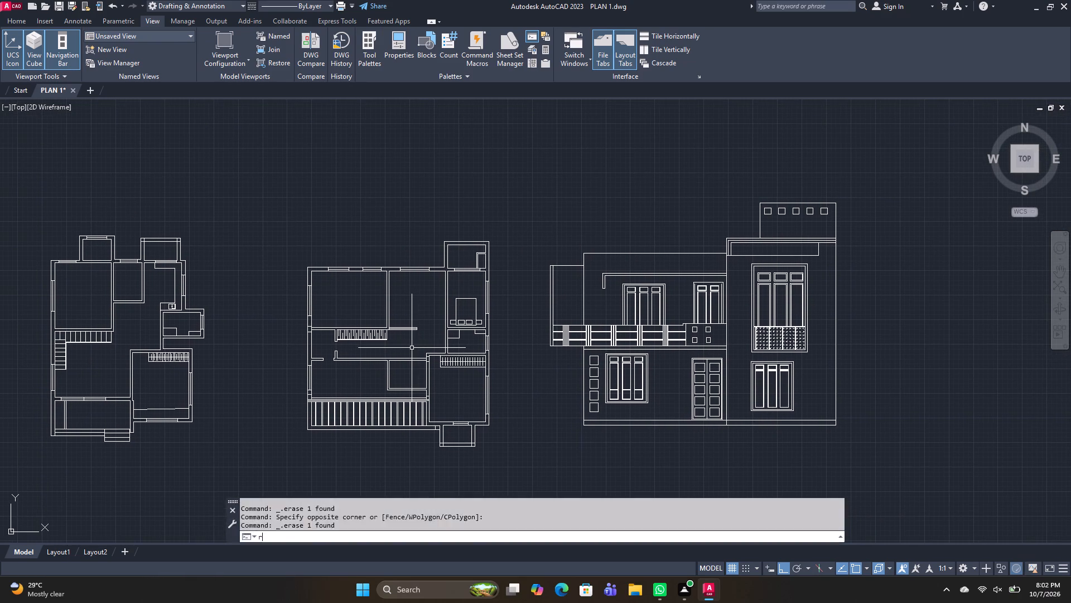
key(e)
key(c)
key(space)
scroll(395, 268, up, 2)
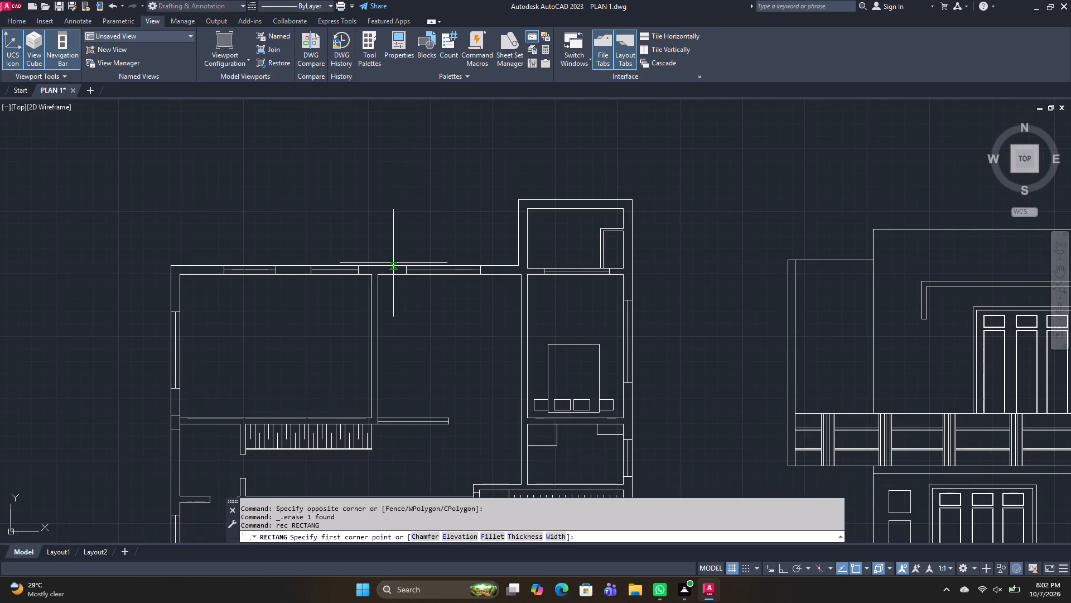
click(393, 264)
click(224, 186)
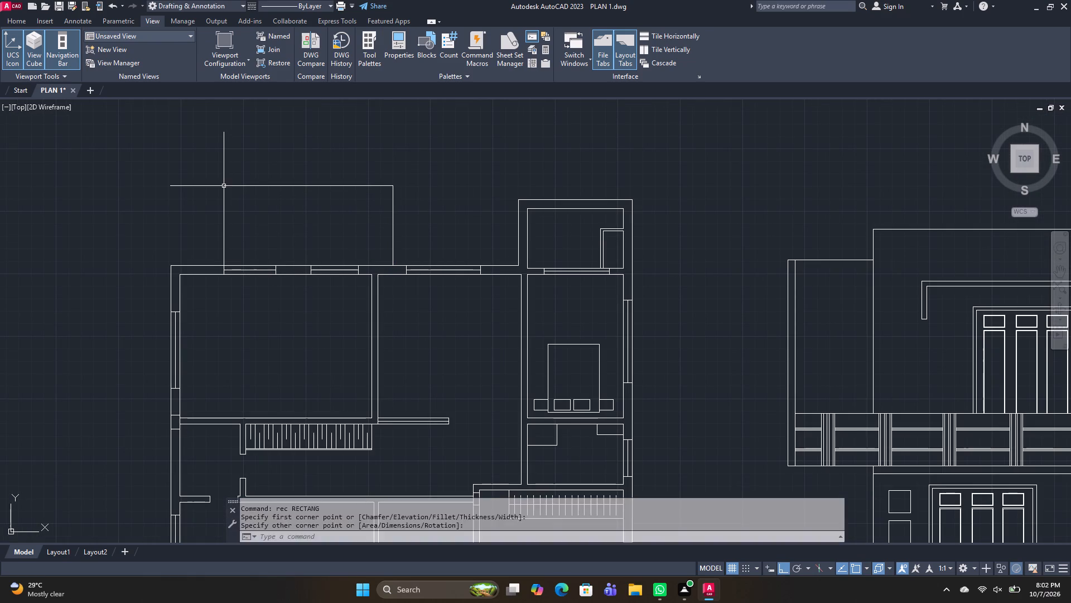
Draw a smaller rectangle on the middle plan's north wall, inside the larger one, spanning slightly beyond both sides of the second window.
key(space)
scroll(302, 224, up, 3)
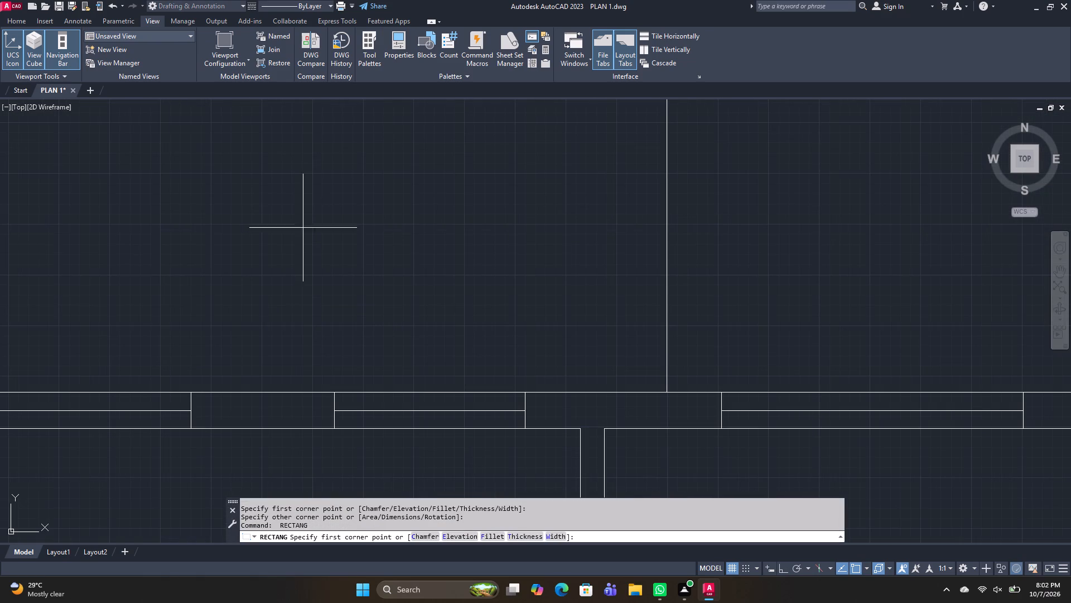
click(288, 188)
click(569, 391)
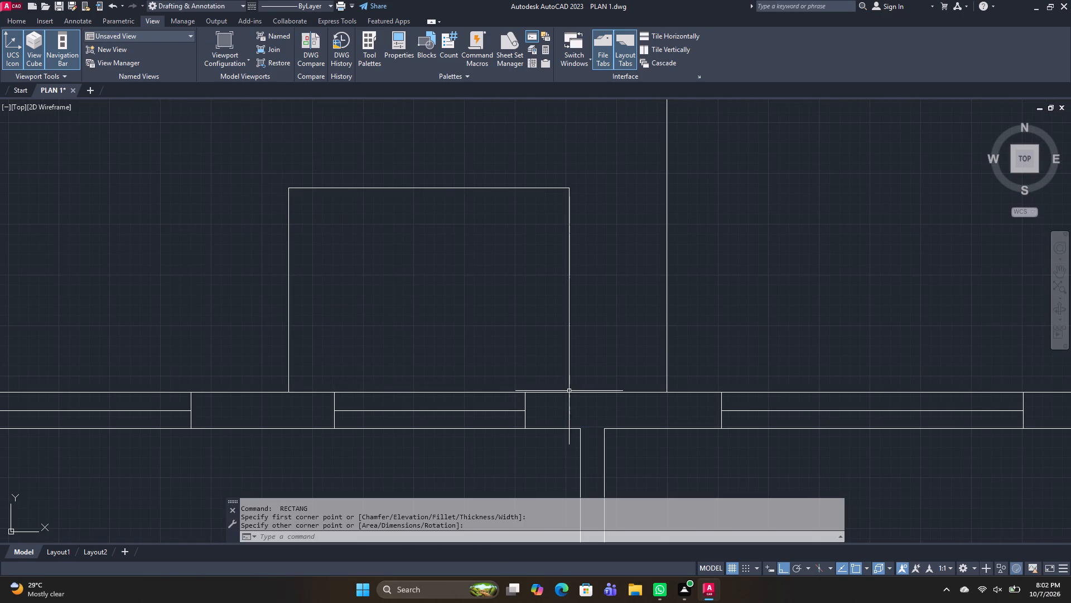
Explode the smaller rectangle above the second window into separate lines.
drag(476, 237, 455, 212)
click(344, 137)
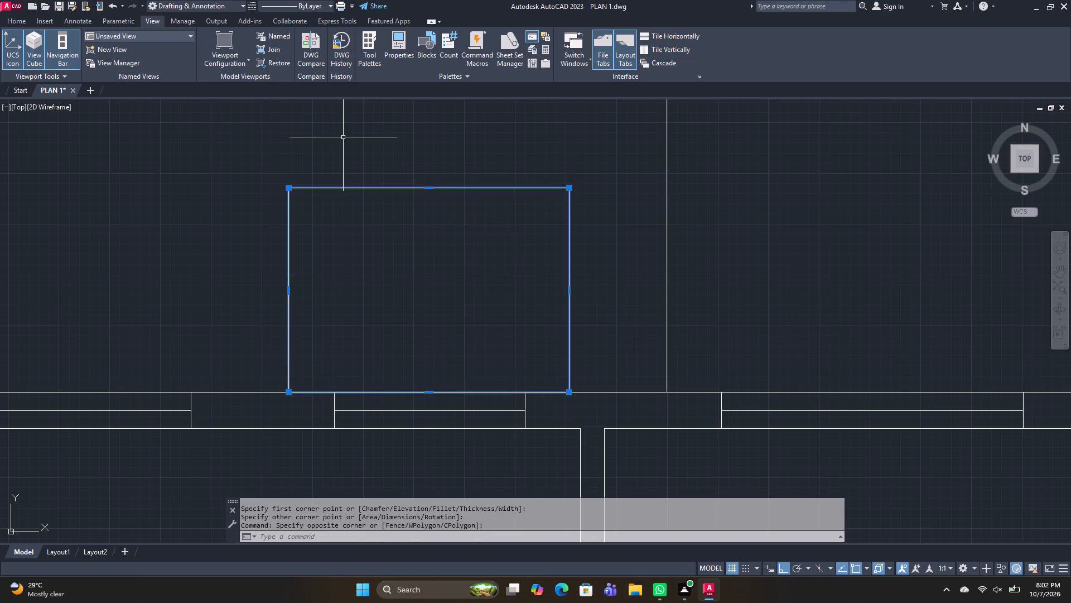
text(x)
key(space)
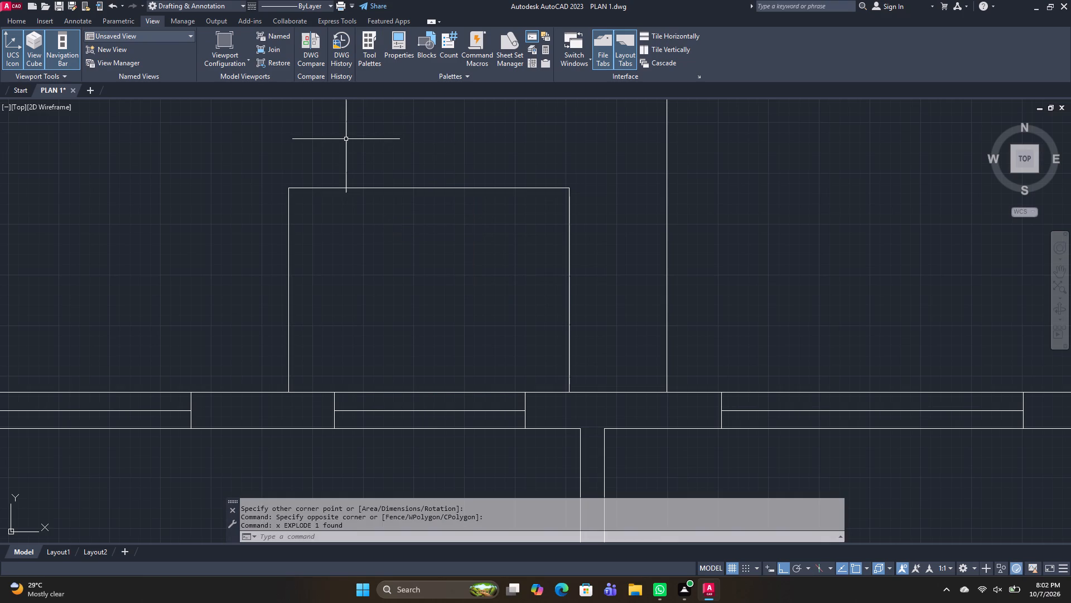
Offset the smaller rectangle's north edge a short distance inward using the Through option.
key(o)
key(space)
key(t)
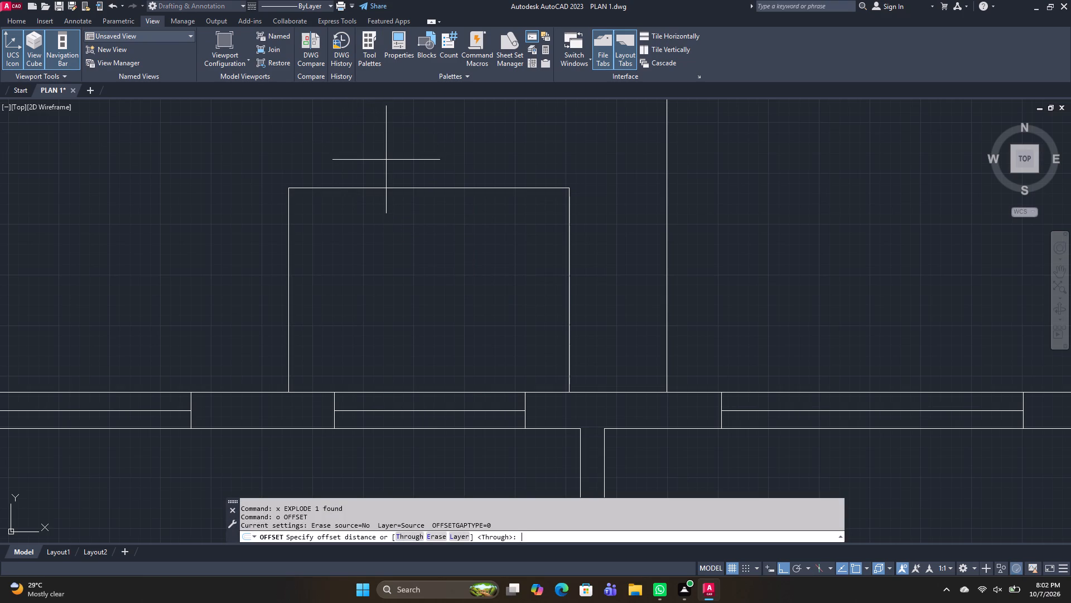
key(space)
click(399, 188)
click(401, 207)
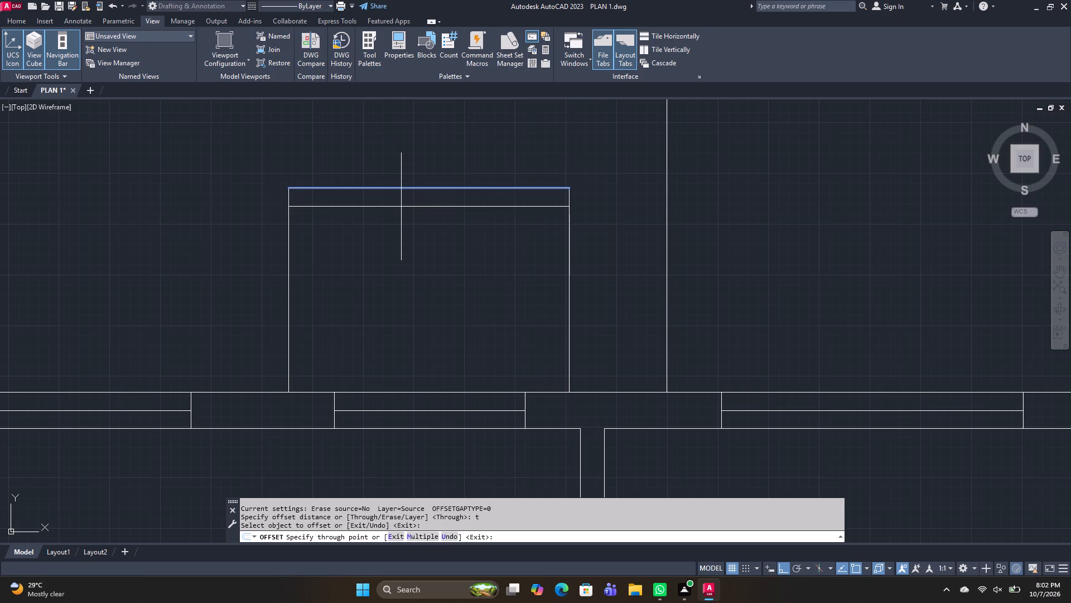
key(space)
Set the offset distance by picking the gap between the first two horizontal lines, and offset four more lines southward at that spacing.
key(space)
click(289, 208)
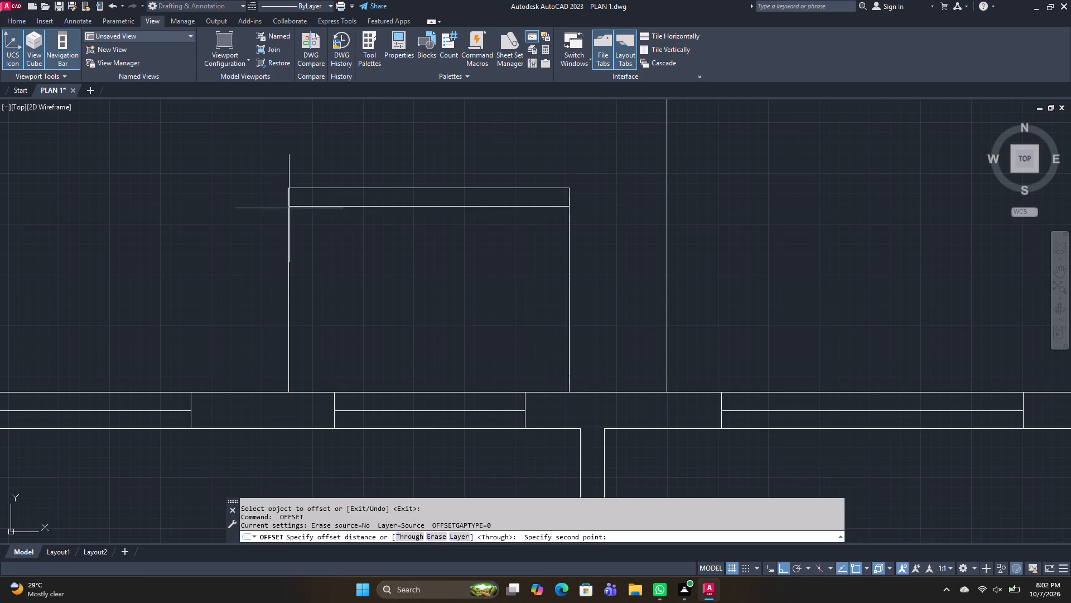
click(287, 189)
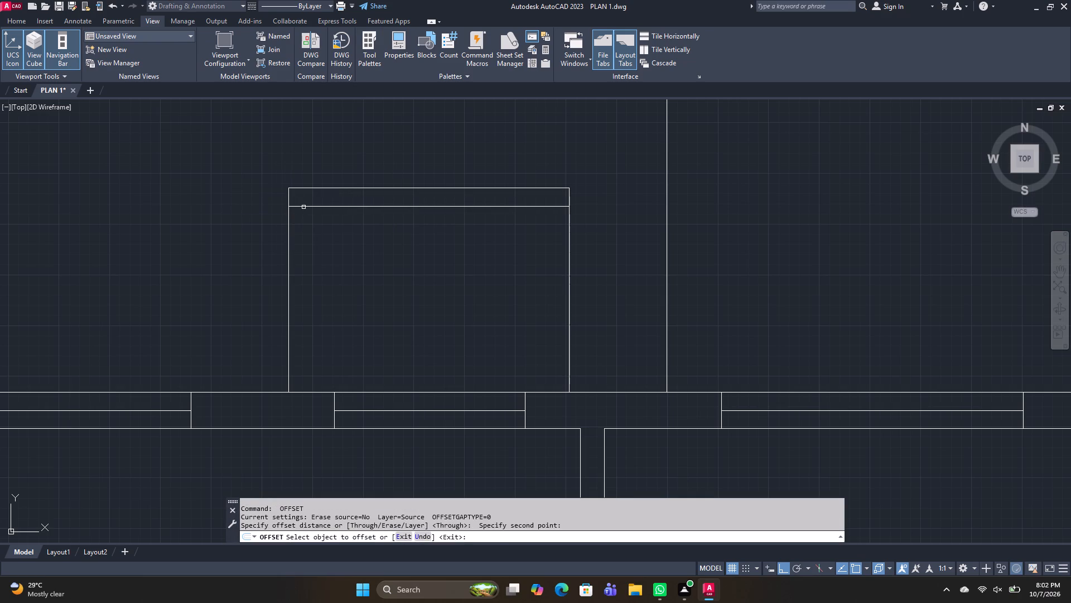
click(304, 207)
click(310, 252)
click(312, 226)
click(314, 269)
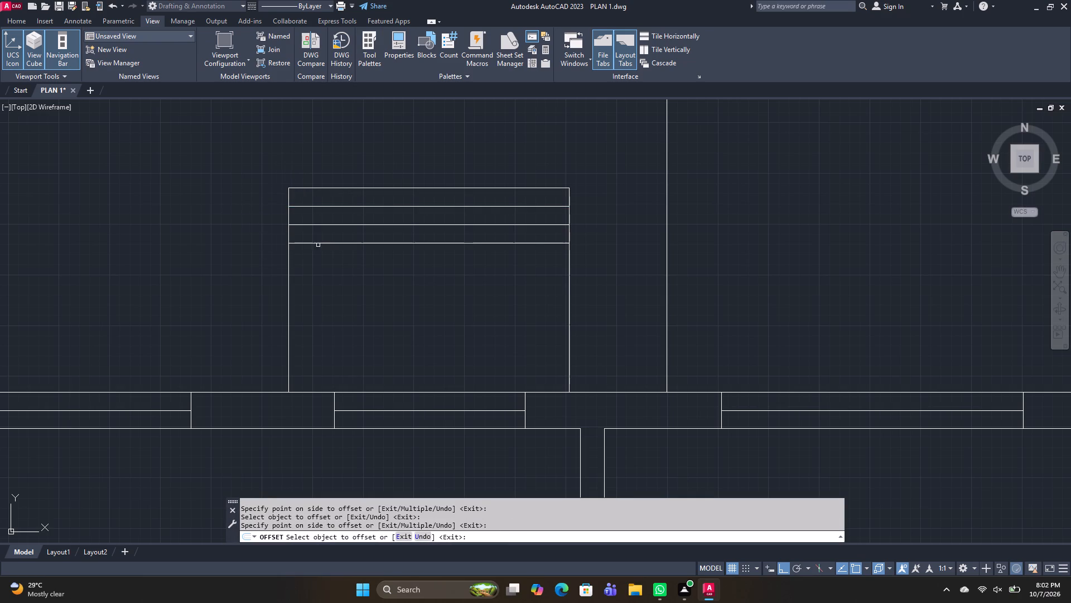
click(319, 246)
click(322, 242)
drag(322, 285, 324, 279)
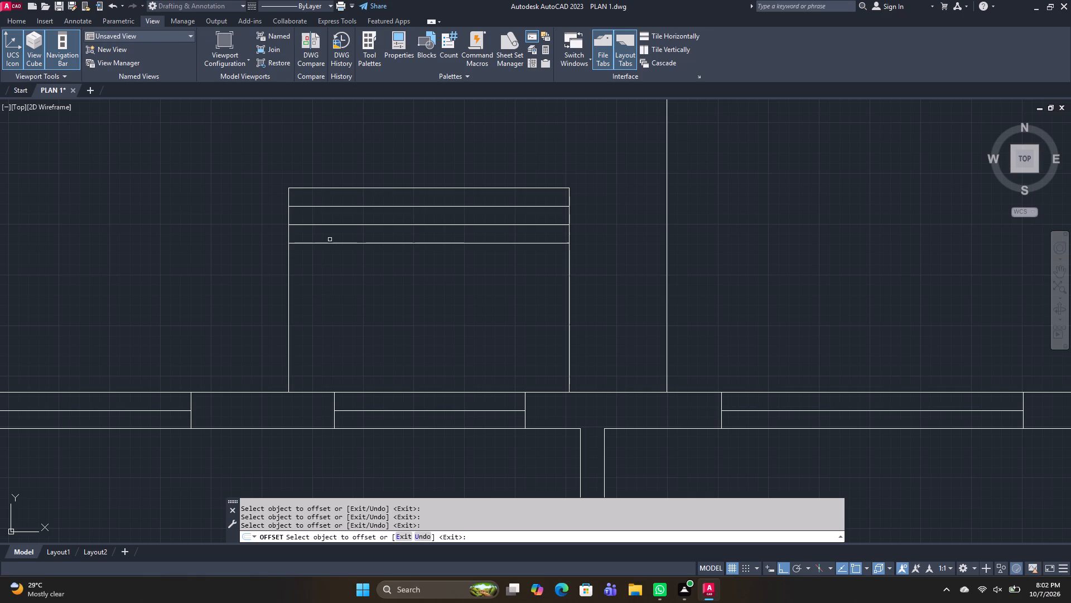
click(332, 244)
click(327, 273)
click(329, 262)
click(330, 286)
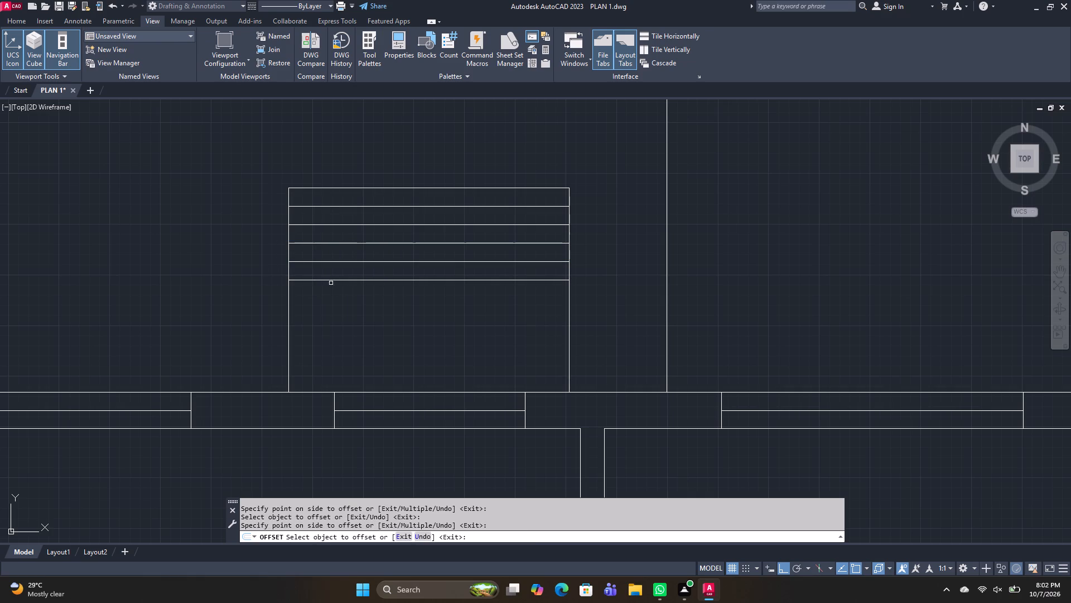
Offset five more horizontal lines southward at the same spacing, filling the rectangle down to just above the north wall.
drag(331, 279, 329, 289)
click(329, 324)
drag(330, 298, 331, 305)
click(332, 333)
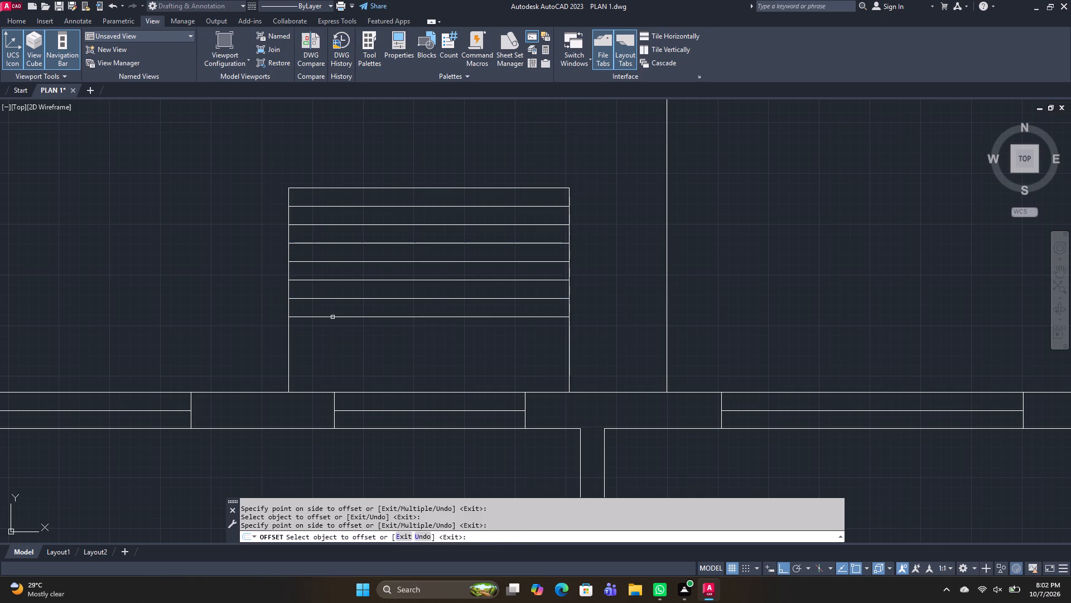
drag(333, 317, 333, 324)
click(334, 342)
click(336, 333)
click(336, 336)
click(337, 345)
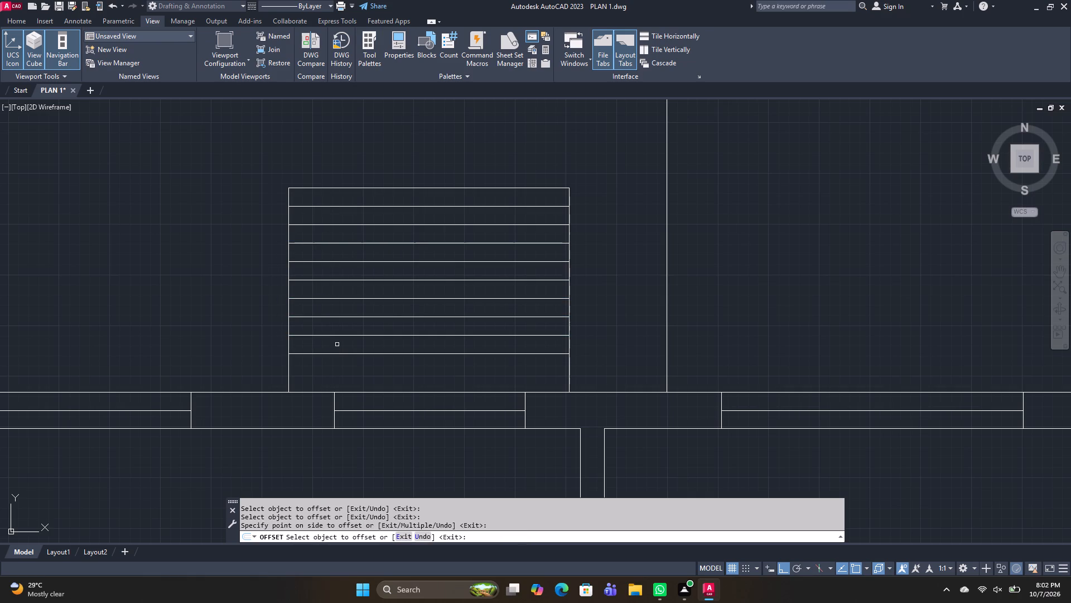
click(339, 353)
click(341, 370)
click(342, 374)
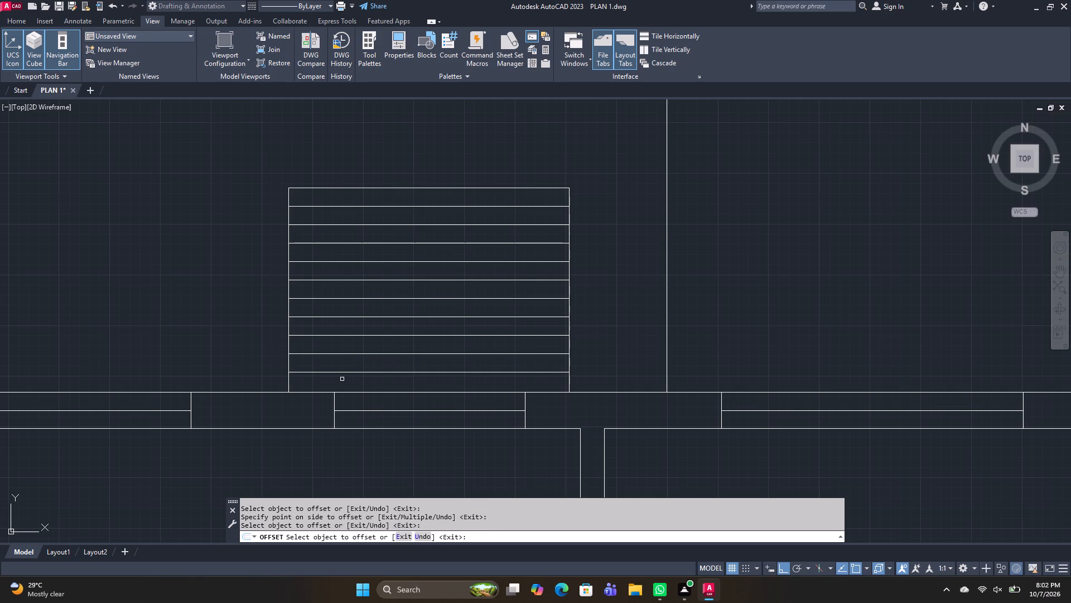
Offset the rectangle's west edge eastward at the same spacing to add the first seven vertical grid lines.
drag(288, 365, 295, 365)
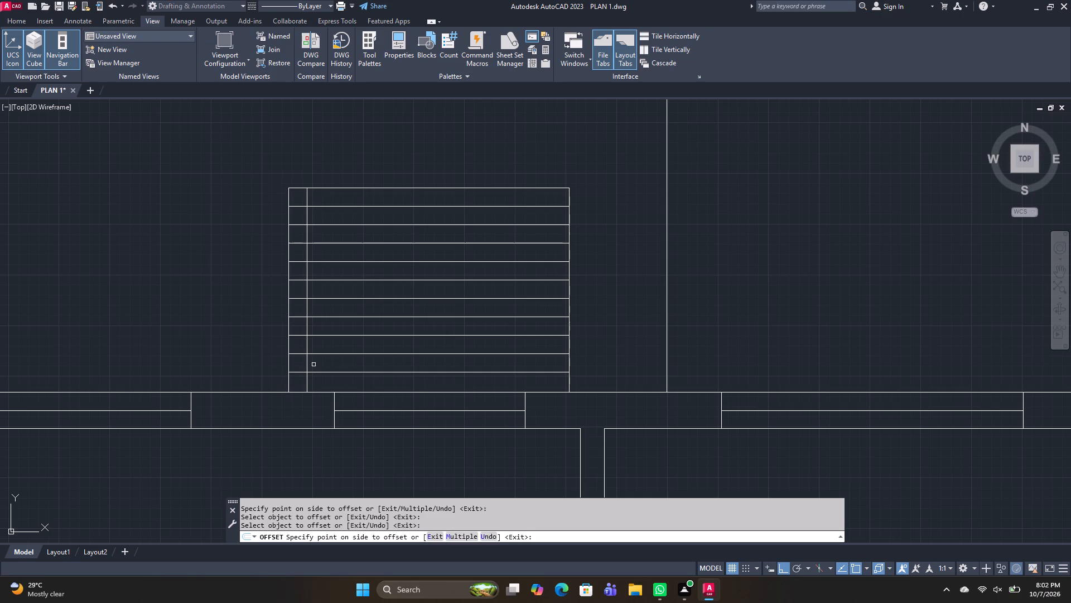
click(313, 365)
click(306, 362)
click(320, 363)
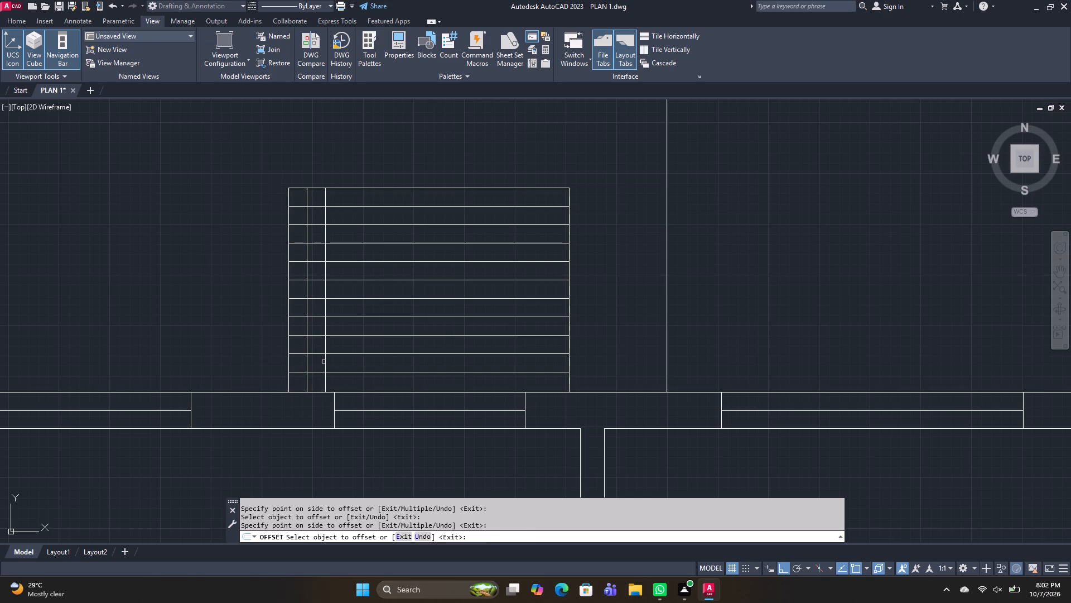
click(324, 362)
click(345, 367)
click(343, 365)
click(359, 365)
click(363, 364)
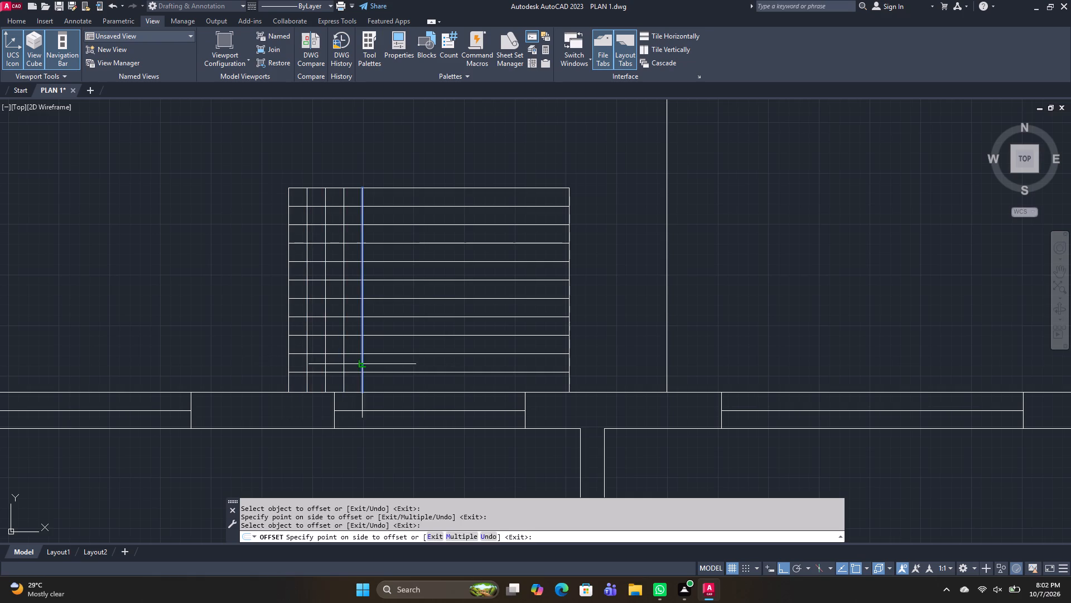
click(412, 362)
drag(380, 362, 385, 361)
click(402, 361)
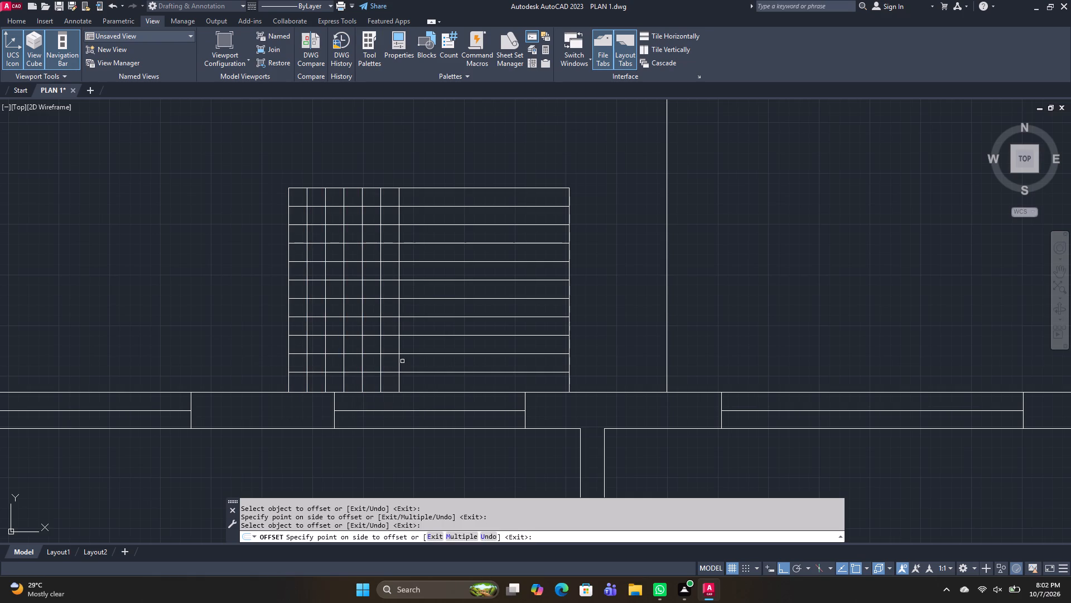
drag(398, 361, 422, 366)
click(422, 366)
Offset seven more vertical lines eastward at the same spacing to complete the grid up to the rectangle's east edge.
click(418, 363)
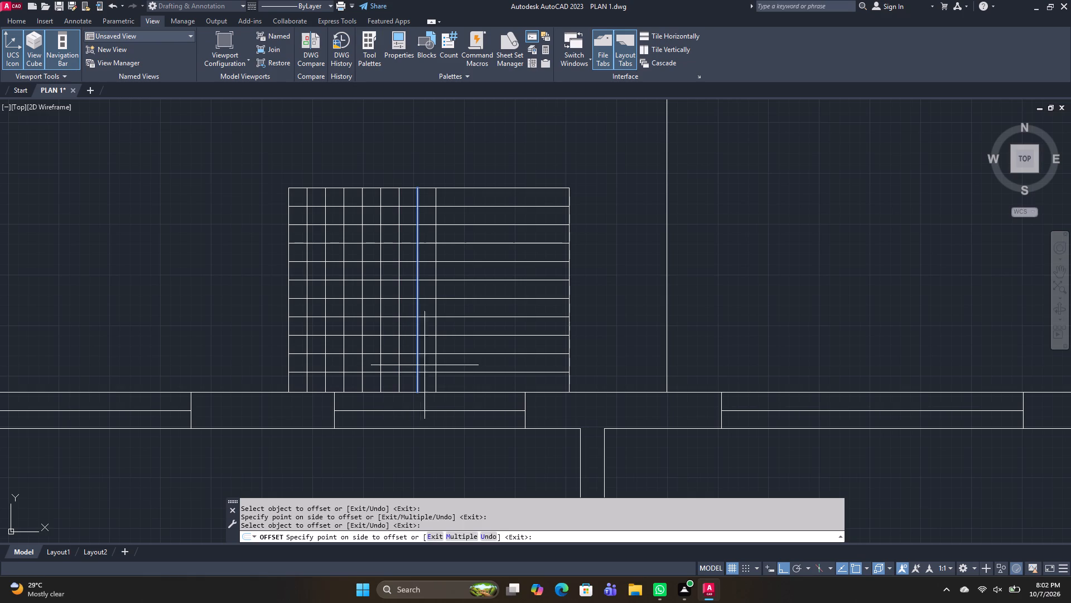
click(435, 366)
click(437, 364)
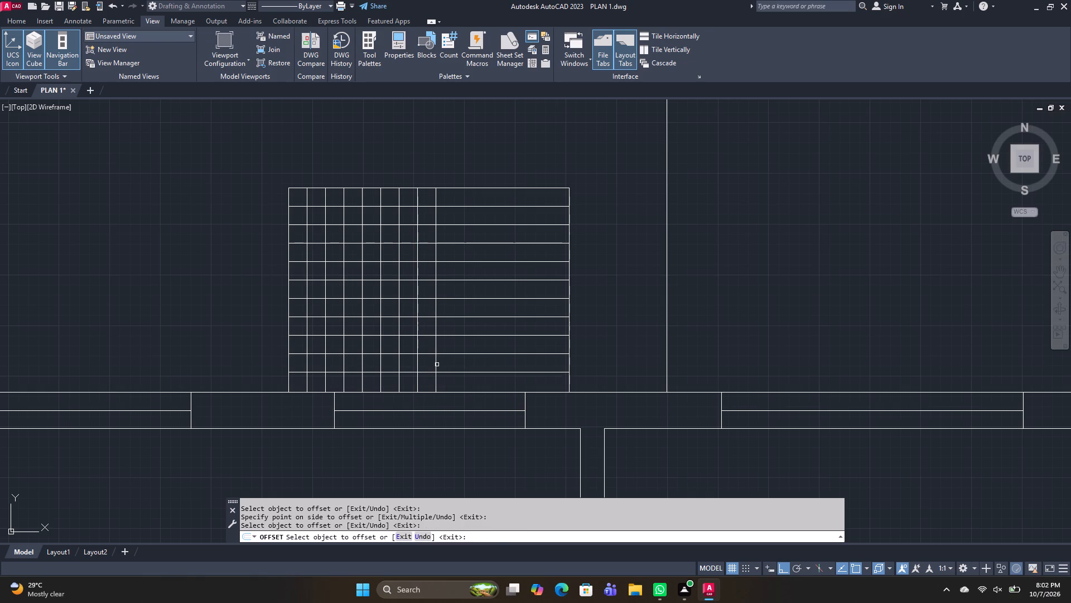
click(436, 364)
click(465, 365)
click(453, 362)
click(476, 365)
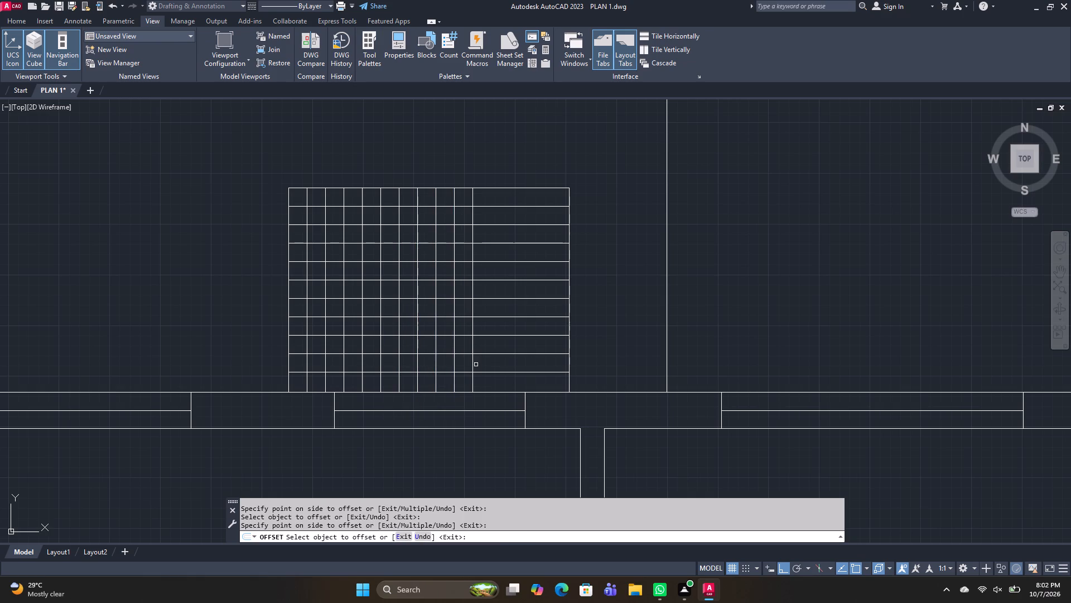
click(473, 363)
click(495, 363)
click(491, 362)
click(522, 364)
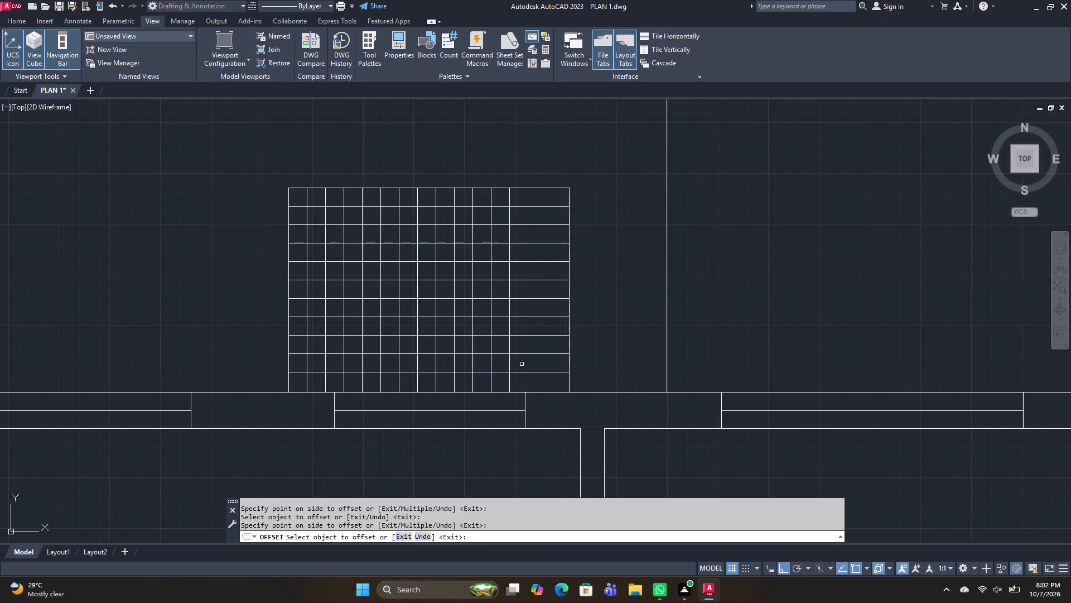
click(508, 363)
click(528, 363)
click(528, 363)
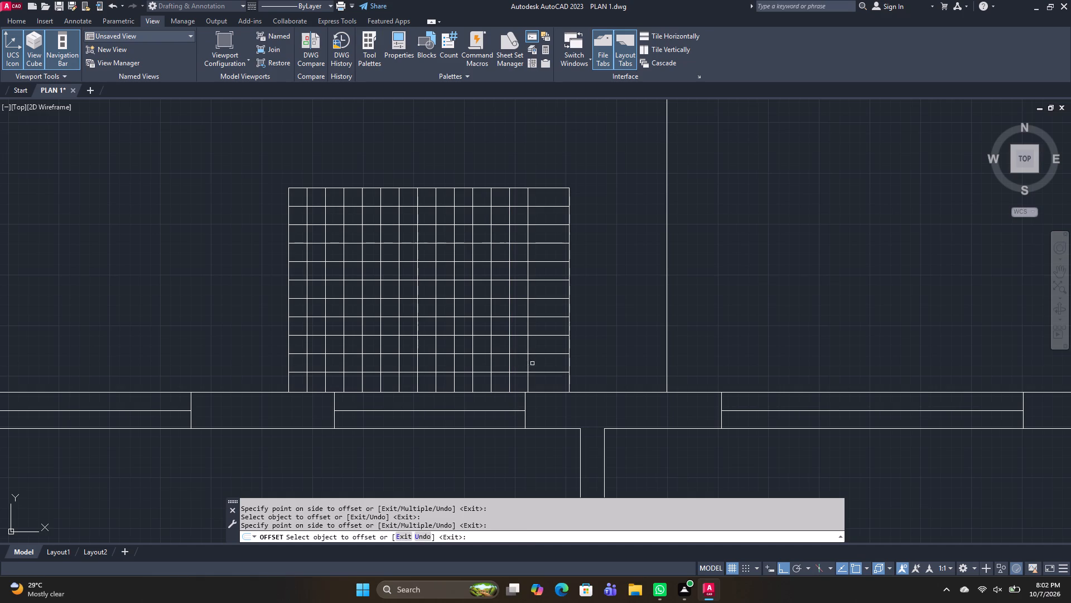
click(526, 363)
click(540, 363)
key(space)
Save the drawing PLAN 1.dwg.
scroll(459, 342, down, 1)
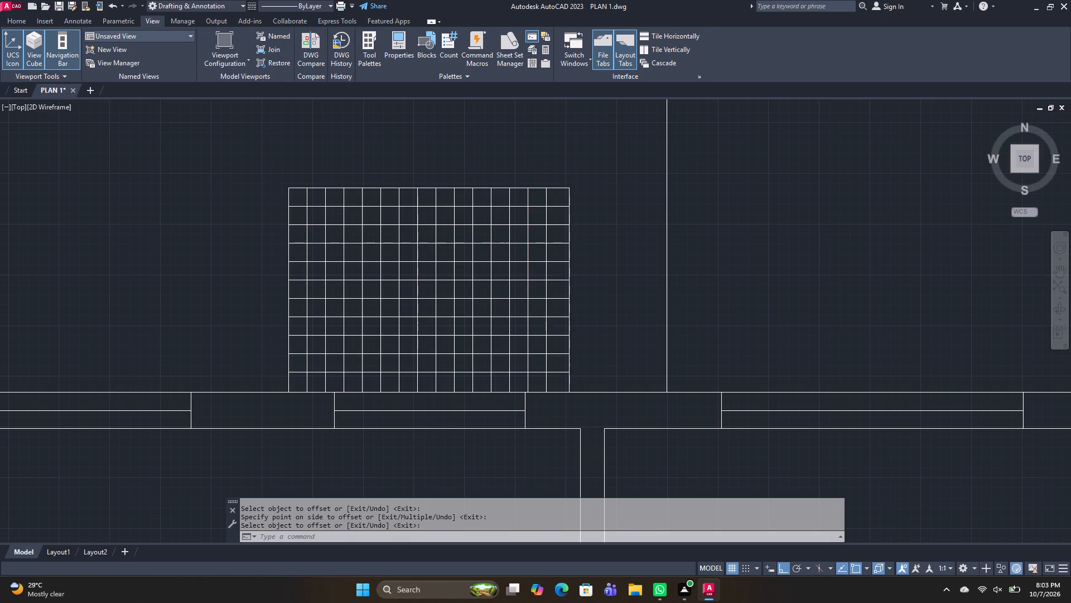
key(ctrl+s)
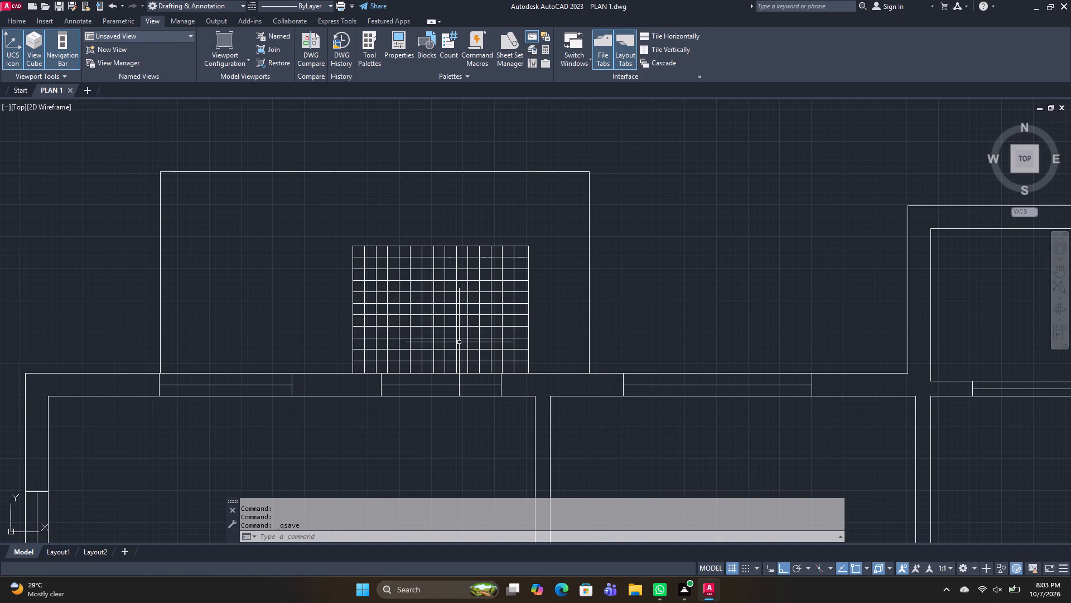
scroll(380, 208, down, 3)
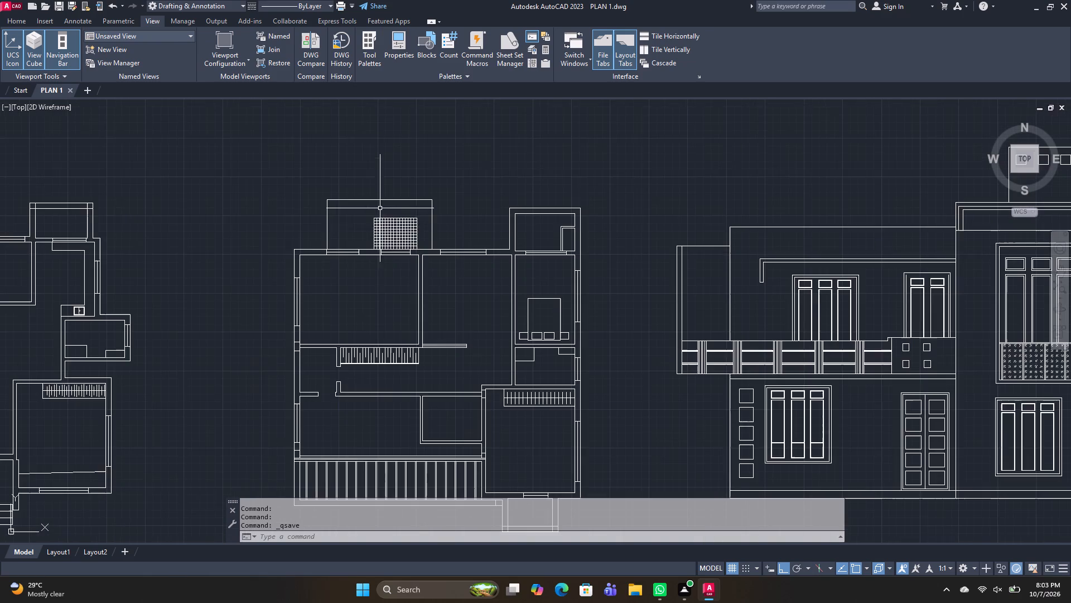
middle_drag(381, 269, 477, 239)
scroll(382, 270, down, 1)
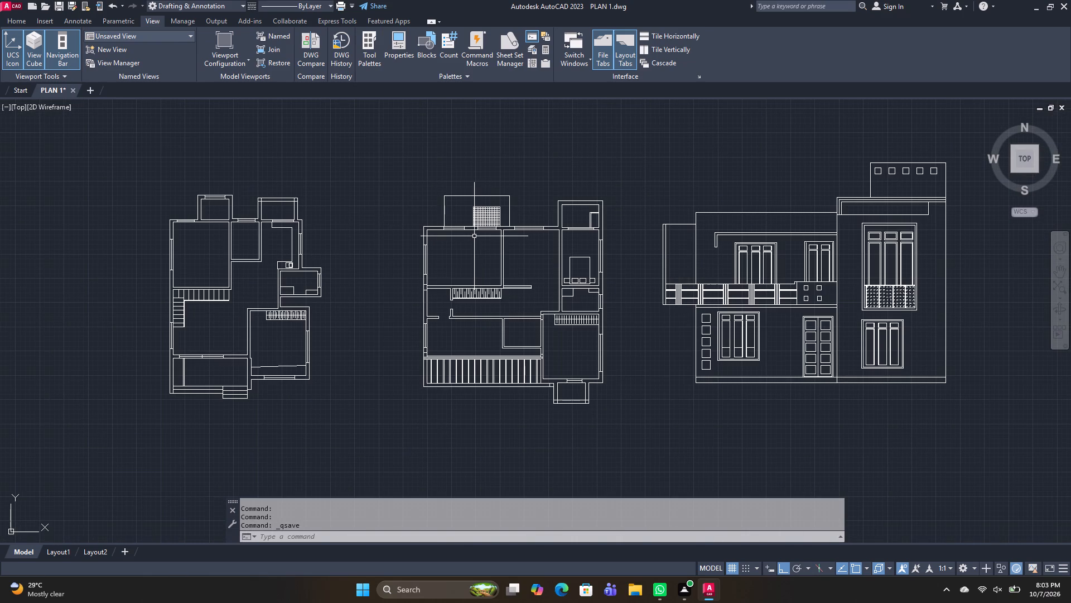
key(ctrl+s)
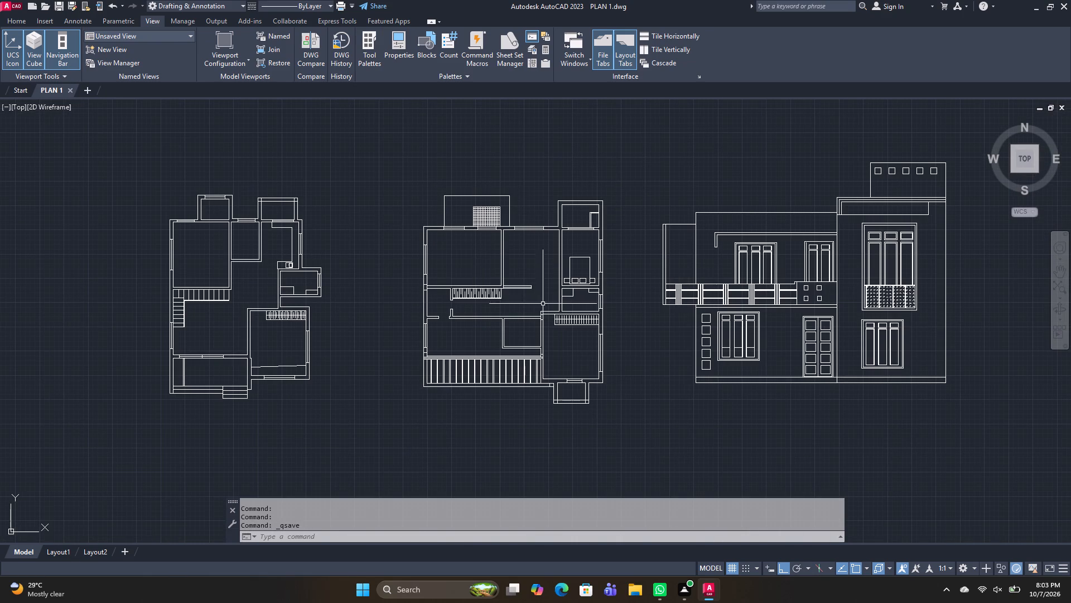
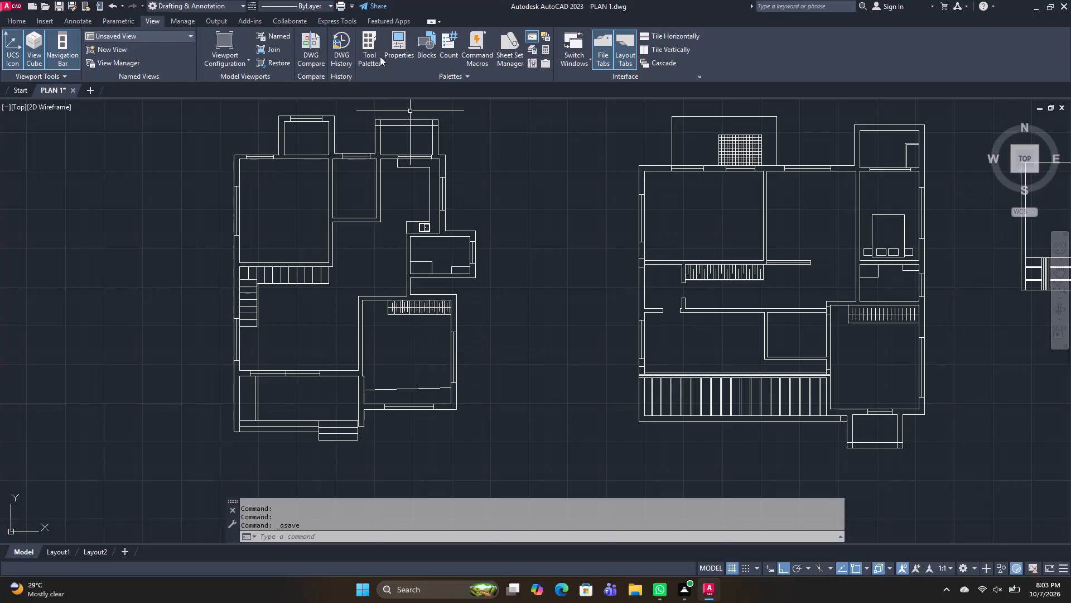
Place single-line text reading BEDROOM, 1' high at the default rotation, in the northwest room of the western floor plan.
click(22, 26)
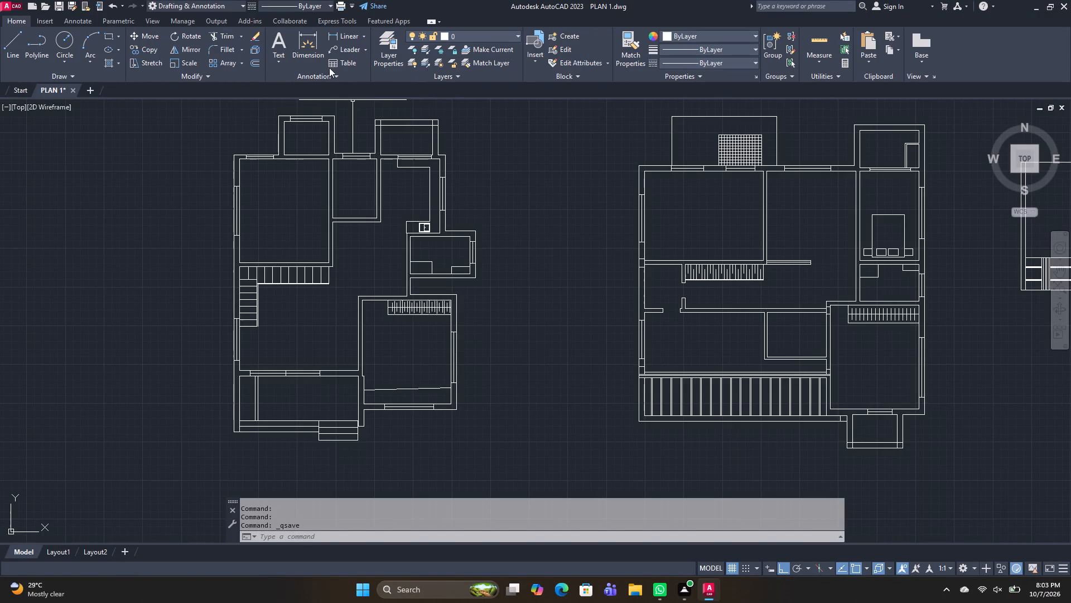
click(277, 61)
click(284, 102)
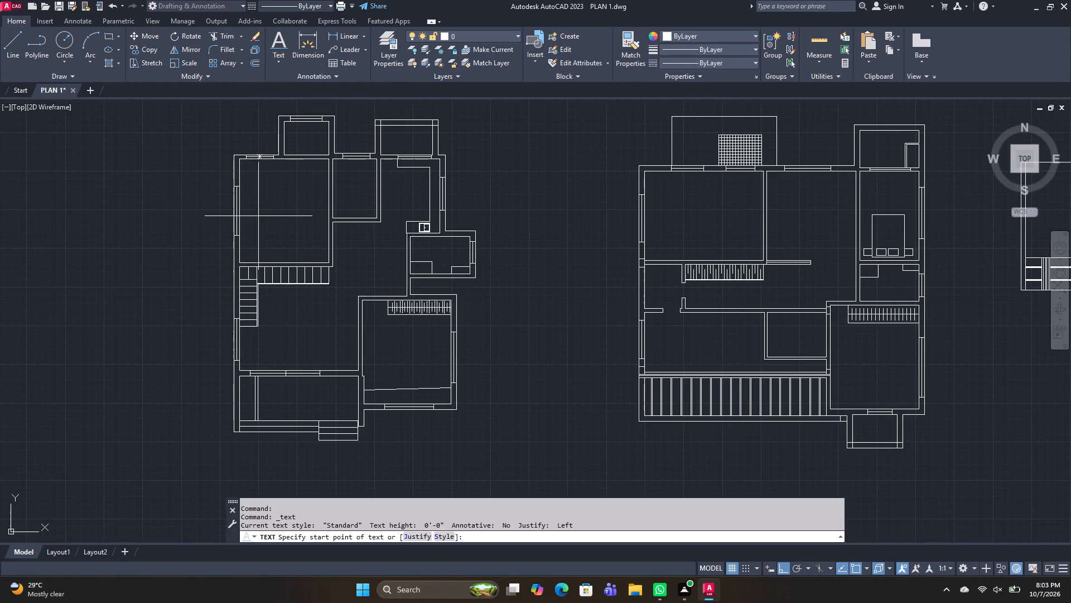
scroll(259, 217, up, 2)
click(250, 155)
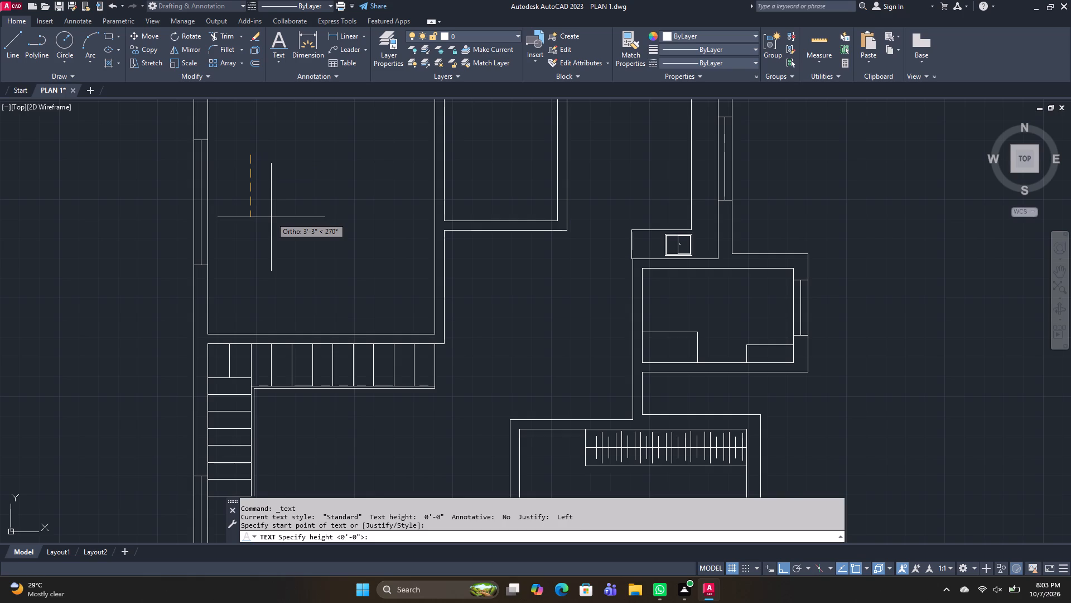
key(6)
key(BackSpace)
text(1')
key(Return)
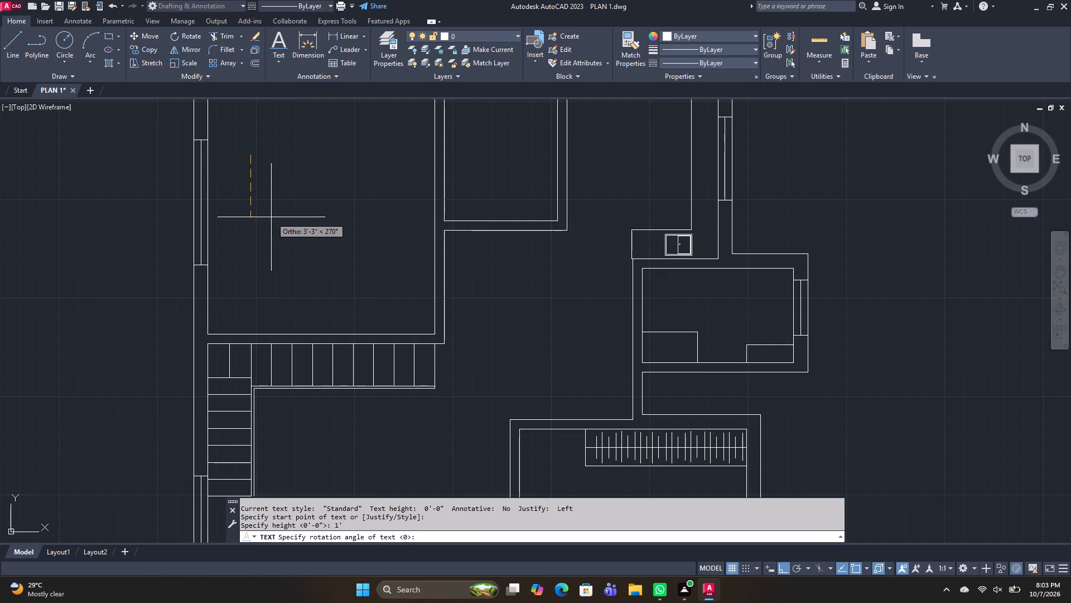
key(space)
middle_drag(264, 202, 305, 236)
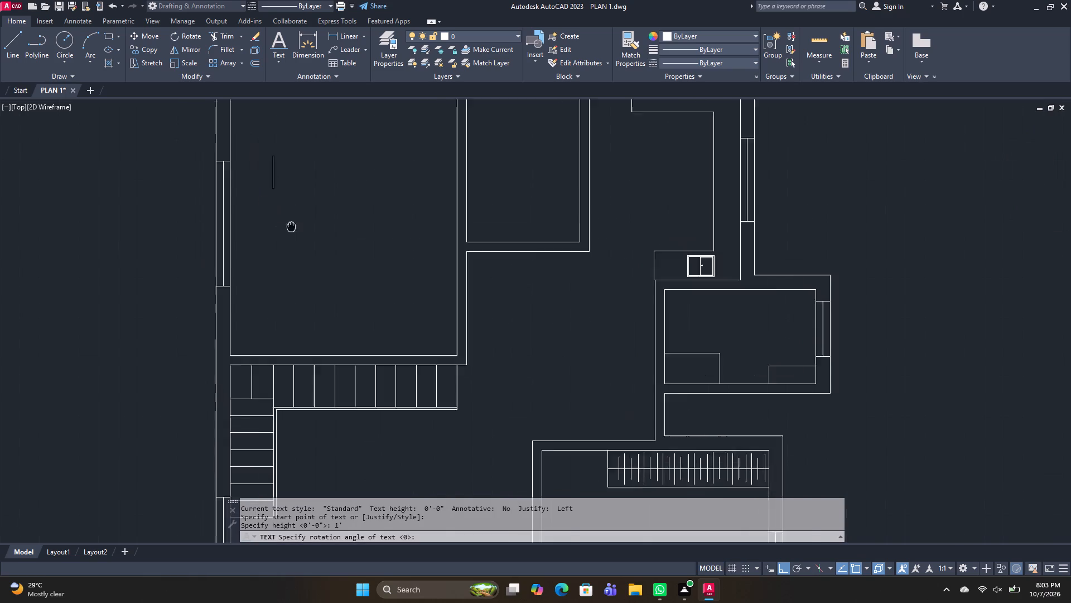
middle_drag(305, 236, 316, 244)
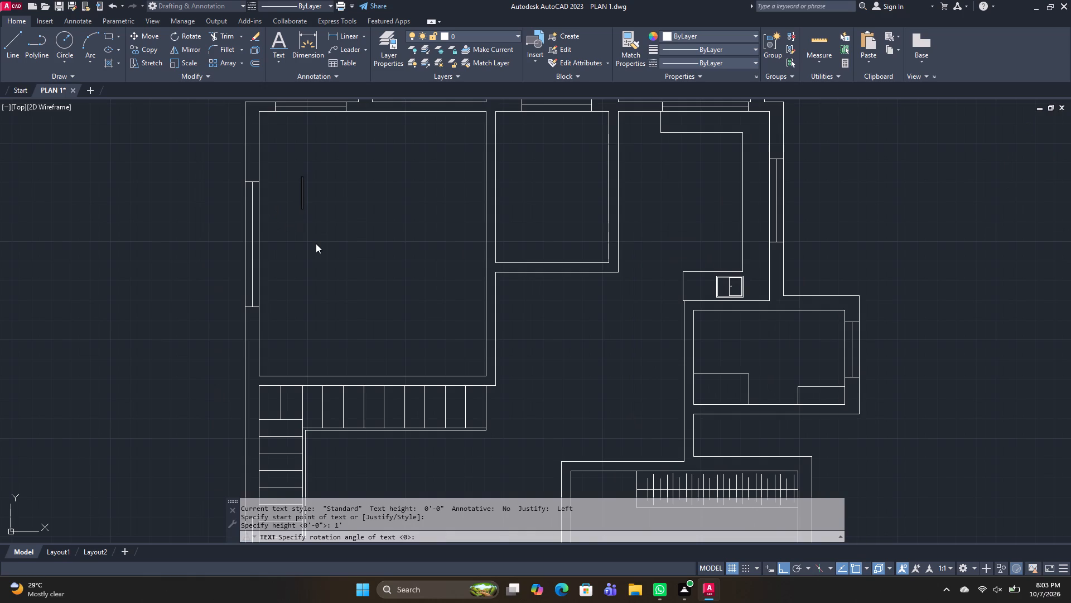
text(bedroom)
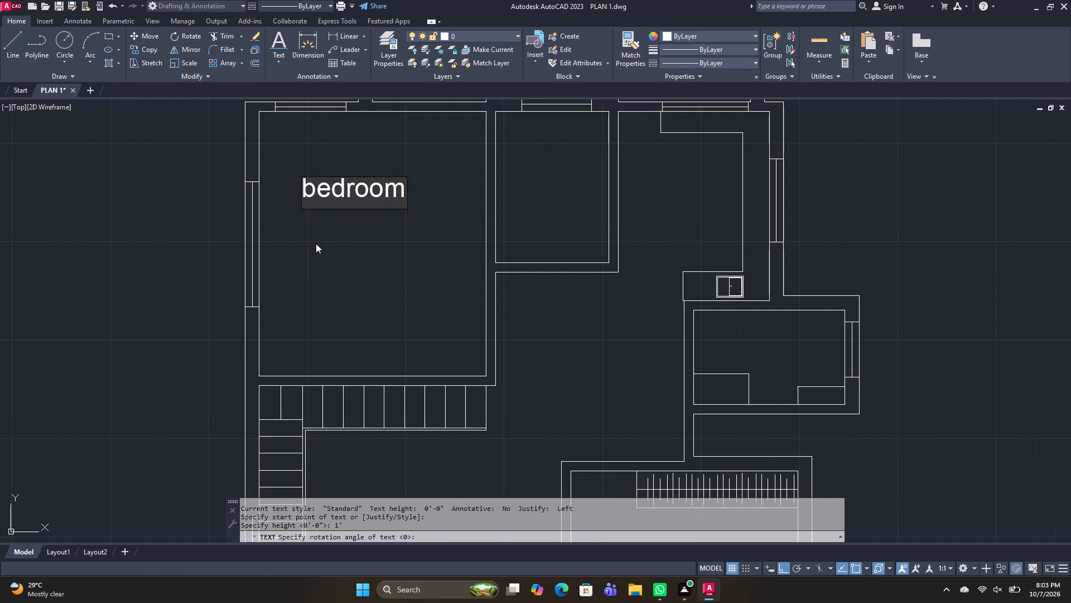
key(BackSpace)
key(BackSpace)
key(BackSpace)
key(BackSpace)
key(BackSpace)
key(BackSpace)
key(BackSpace)
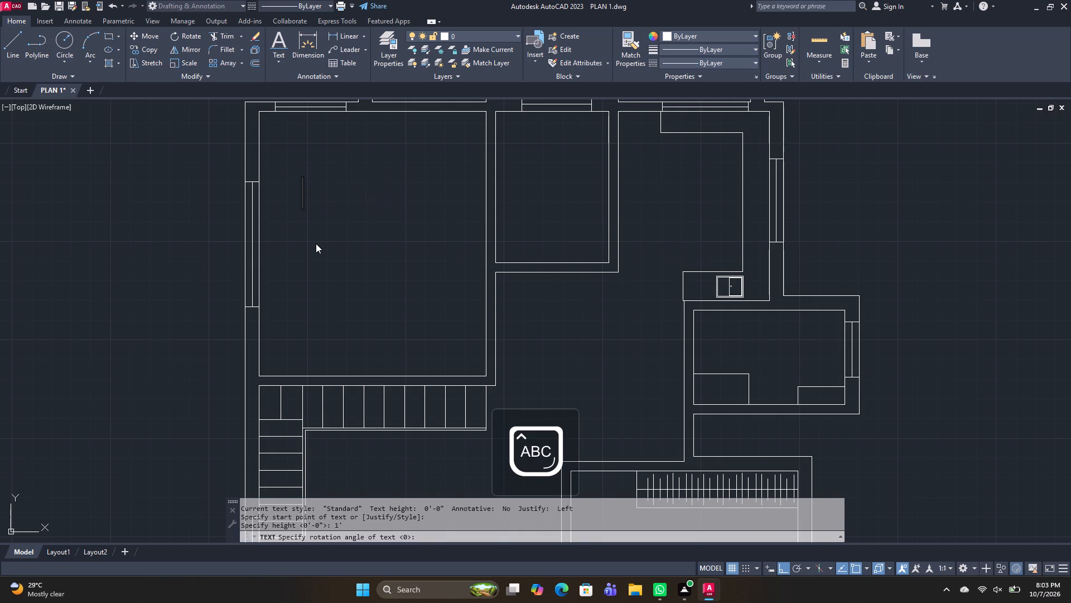
text(BEDROOM)
key(Return)
key(Escape)
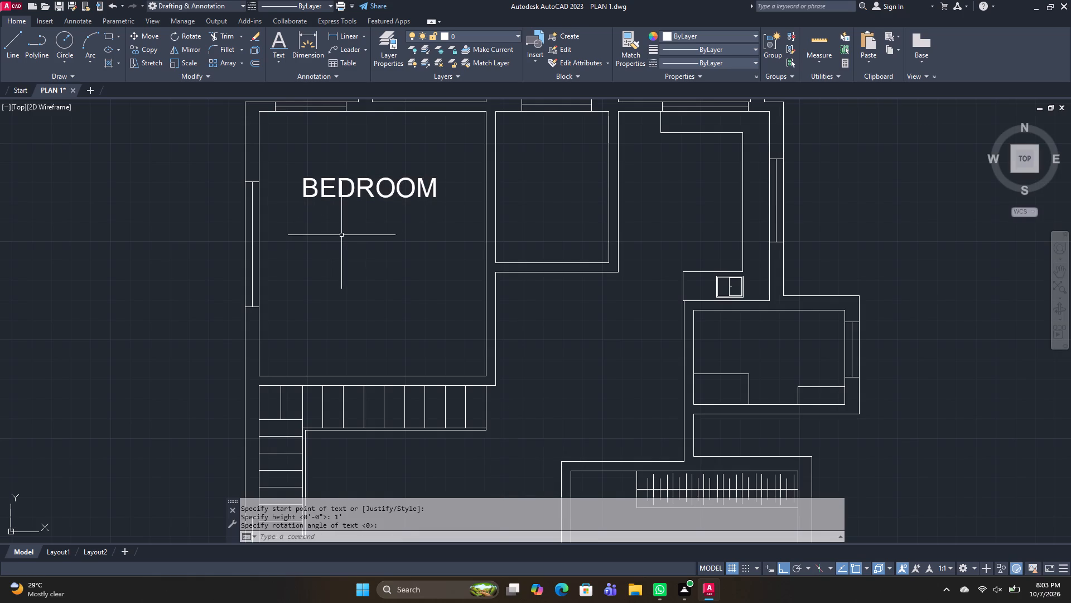
Copy the BEDROOM label into the adjoining small room to the east and, with Ortho off, into the central hall.
click(355, 183)
key(c)
text(O)
key(space)
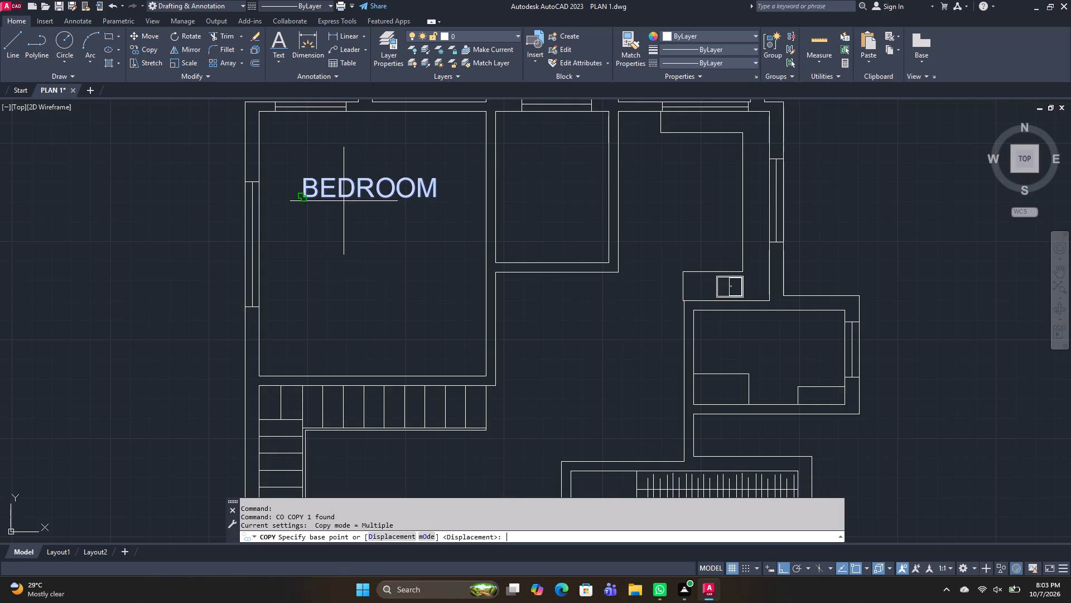
click(346, 185)
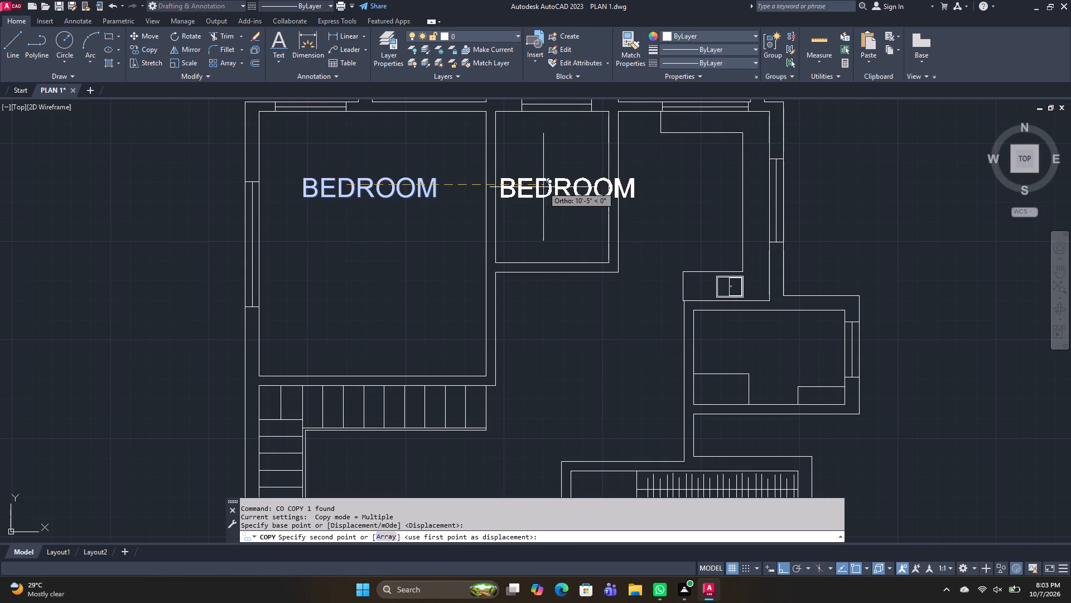
click(537, 180)
click(561, 379)
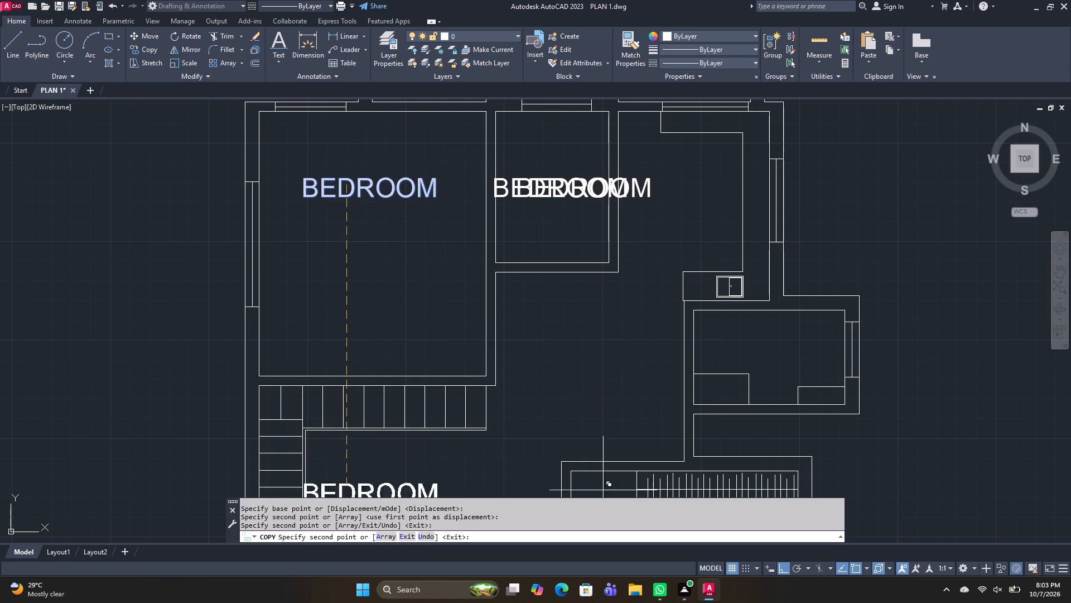
key(ctrl+z)
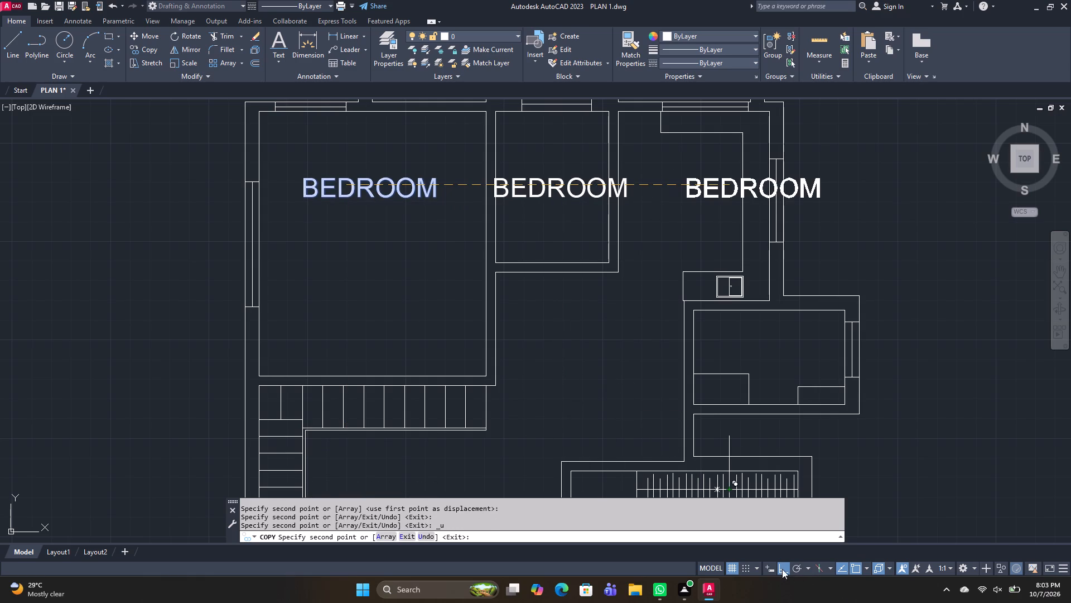
click(780, 563)
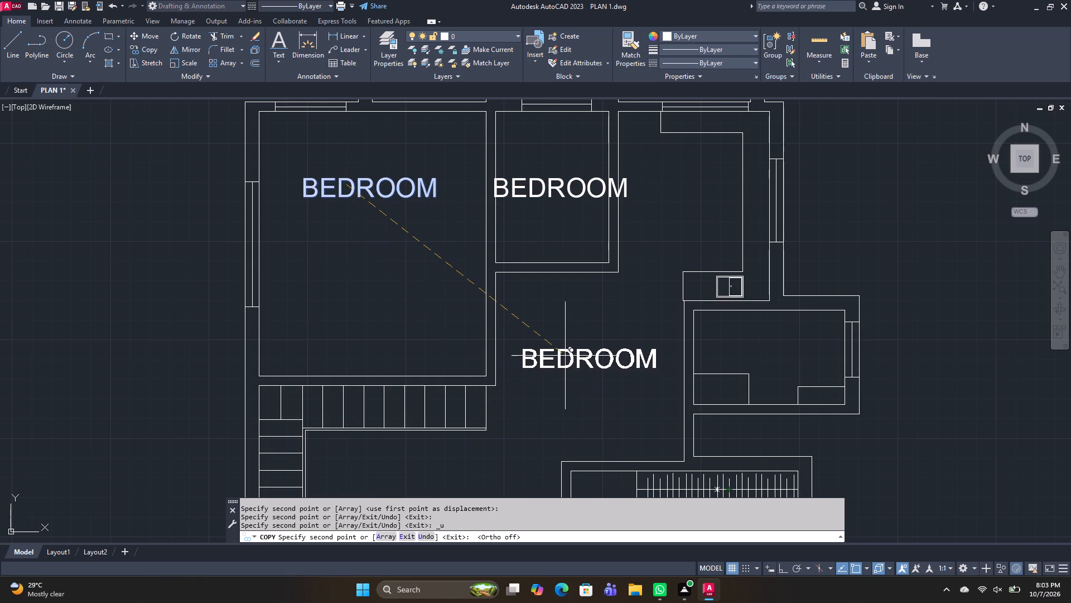
click(565, 356)
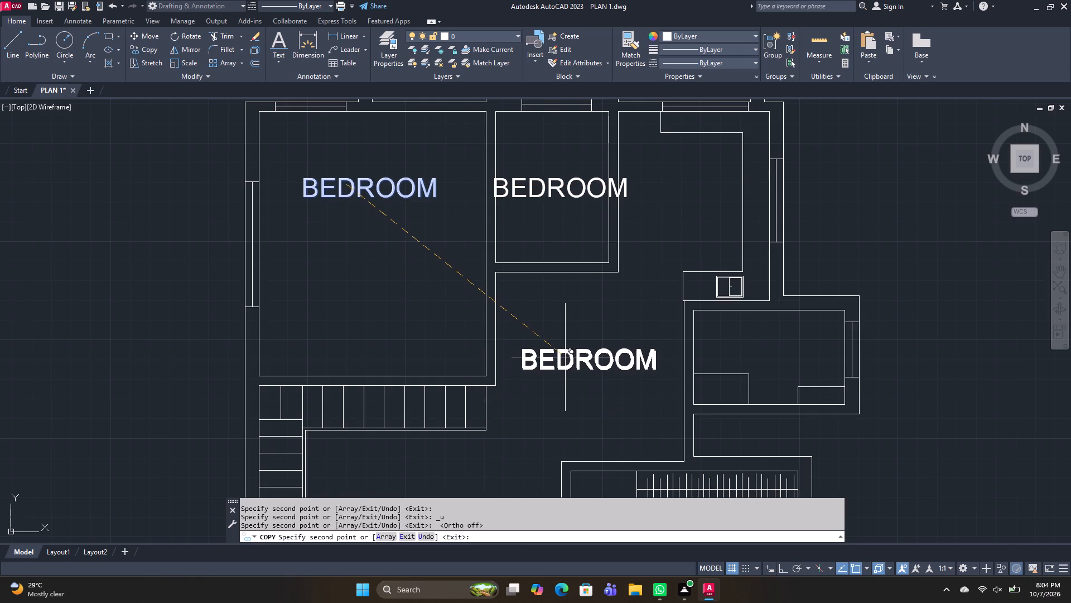
Copy the BEDROOM label into the large room south of the stairs, the southeast room, and the small east room below the sink.
middle_drag(492, 406, 576, 32)
click(469, 197)
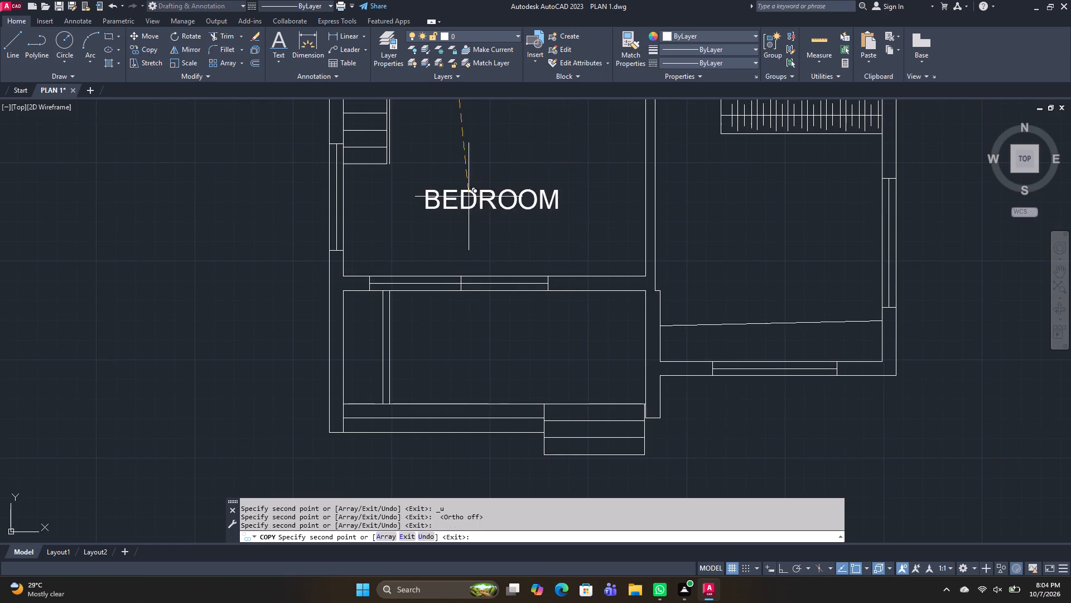
click(760, 242)
middle_drag(829, 170, 696, 234)
scroll(652, 218, down, 2)
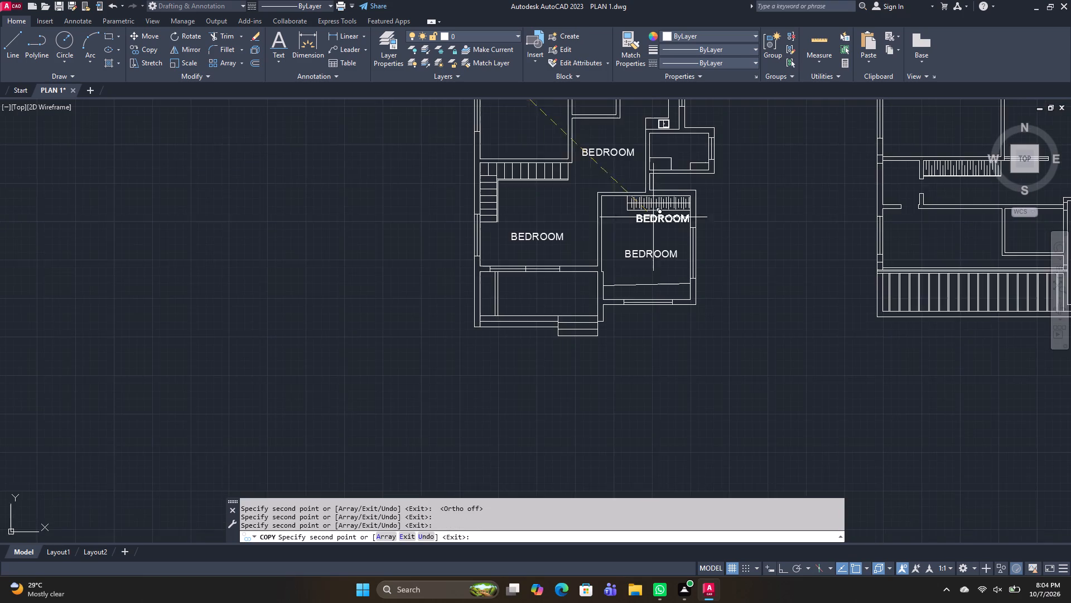
middle_drag(671, 160, 620, 243)
scroll(622, 223, up, 2)
click(623, 232)
Copy the BEDROOM label into the two projecting north rooms, the room with the L-shaped counter, and the south porch with steps.
middle_drag(703, 135, 609, 443)
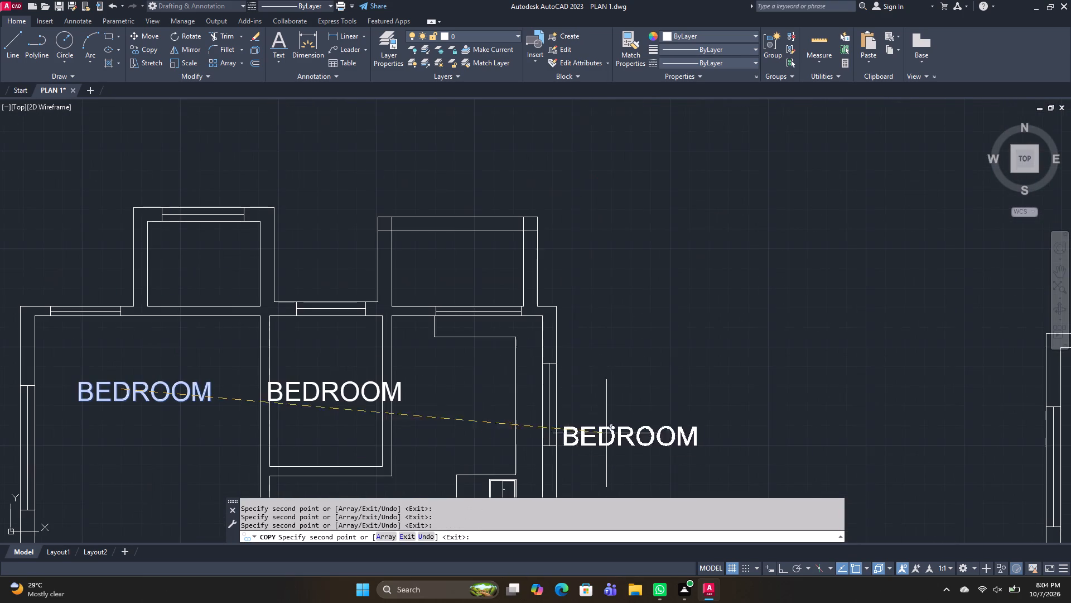
click(433, 258)
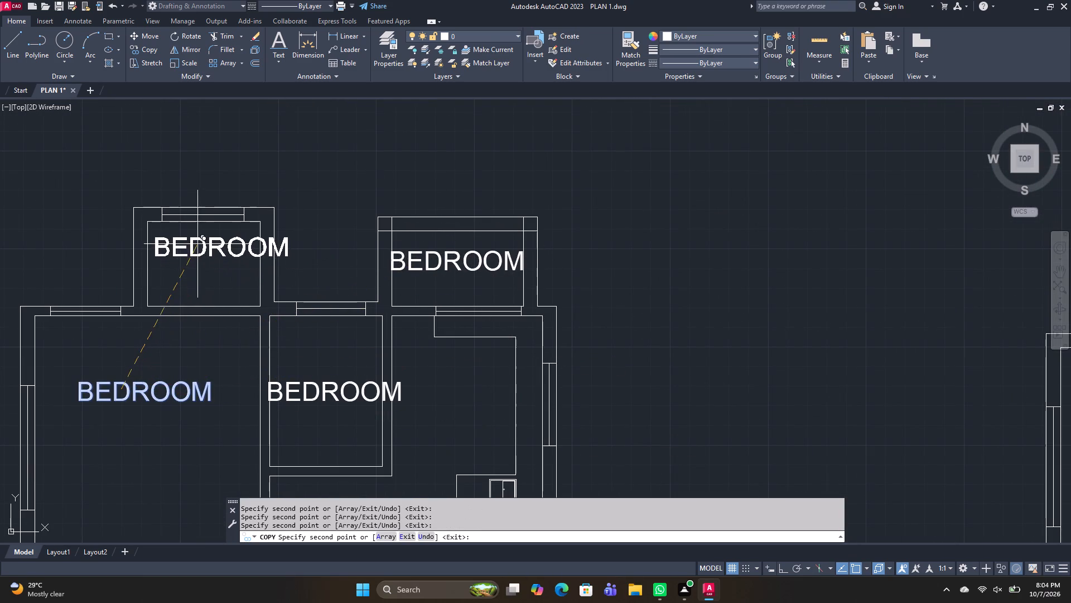
click(197, 243)
middle_drag(425, 326, 514, 151)
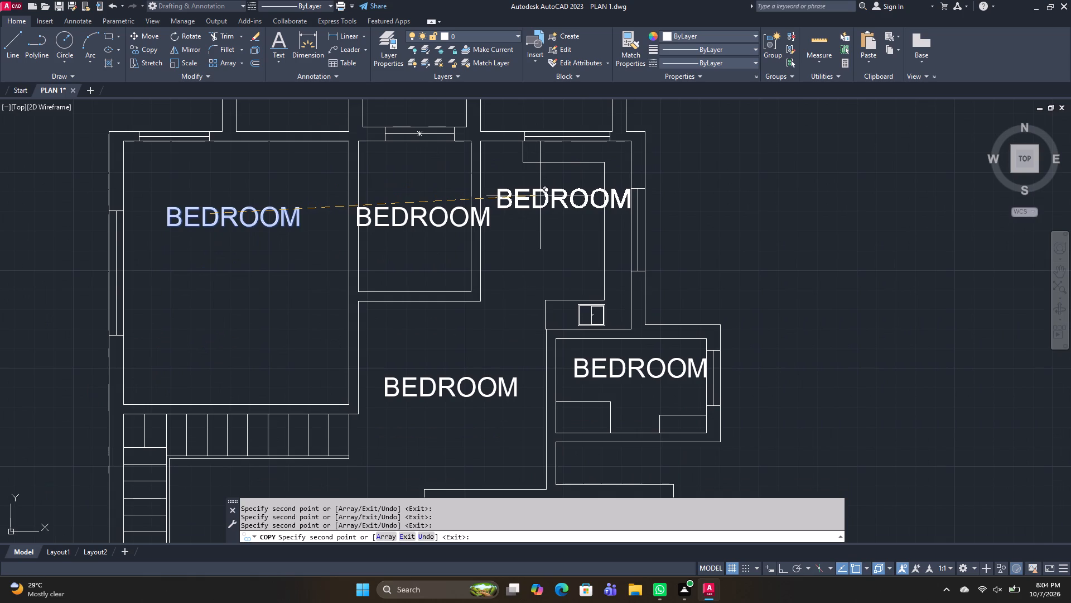
click(540, 195)
middle_drag(610, 311, 437, 251)
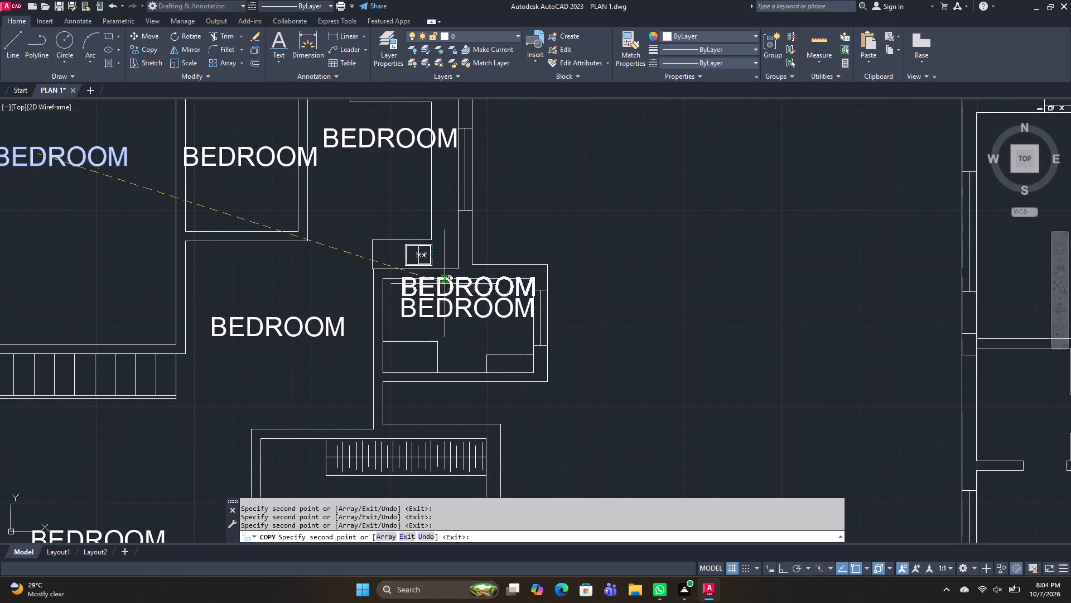
middle_drag(440, 337, 807, 130)
middle_drag(575, 398, 625, 126)
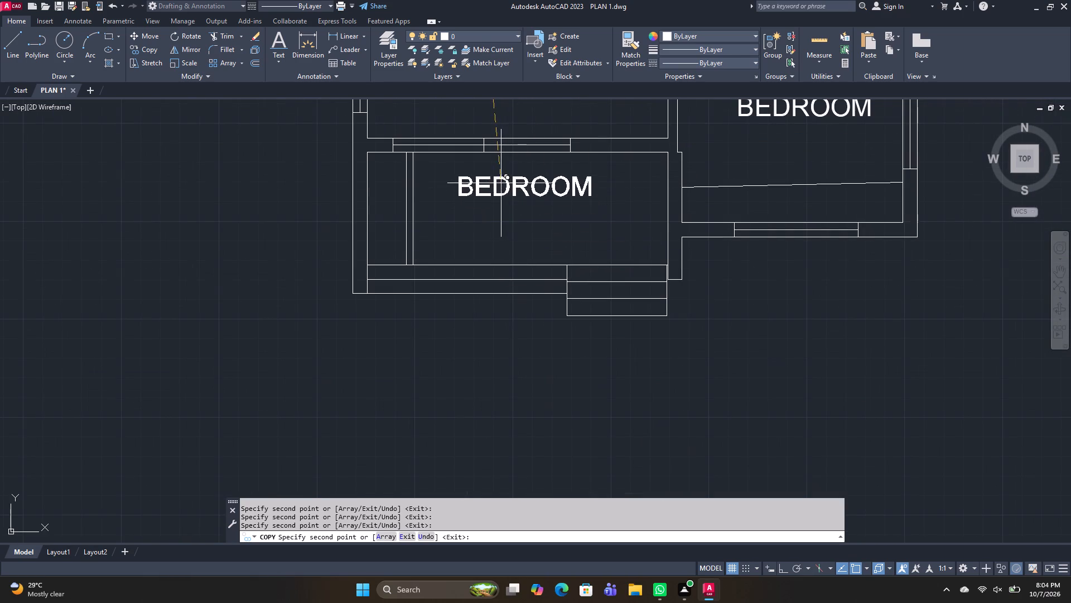
click(501, 183)
Copy the BEDROOM label into the middle plan's west stair area, the room above the slatted strip, and the southeast room.
middle_drag(721, 253, 566, 282)
middle_drag(566, 254, 436, 236)
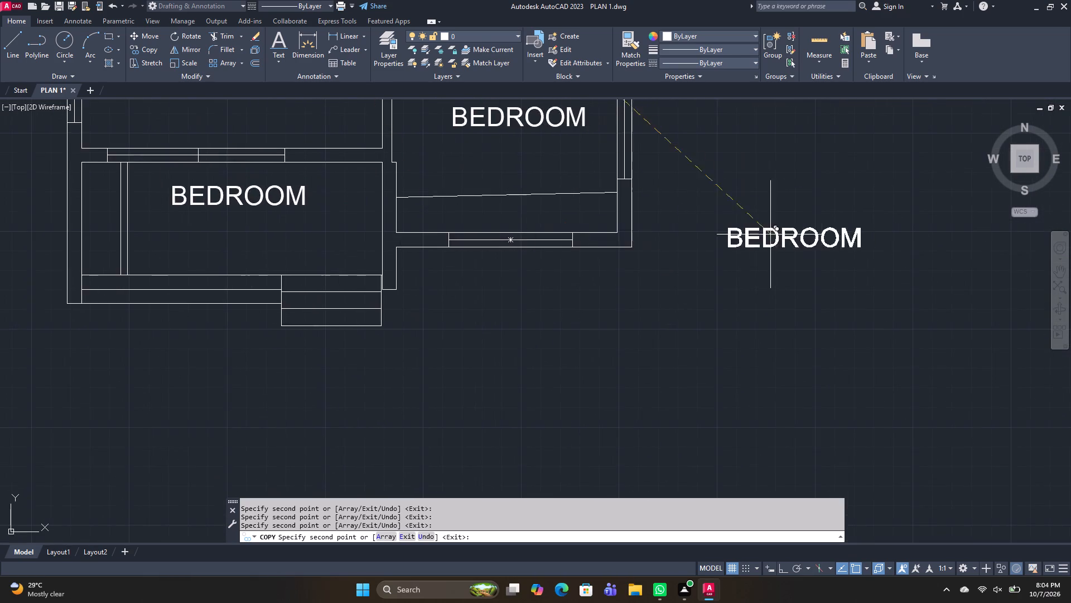
middle_drag(717, 238, 584, 266)
scroll(600, 275, down, 1)
middle_drag(844, 240, 833, 252)
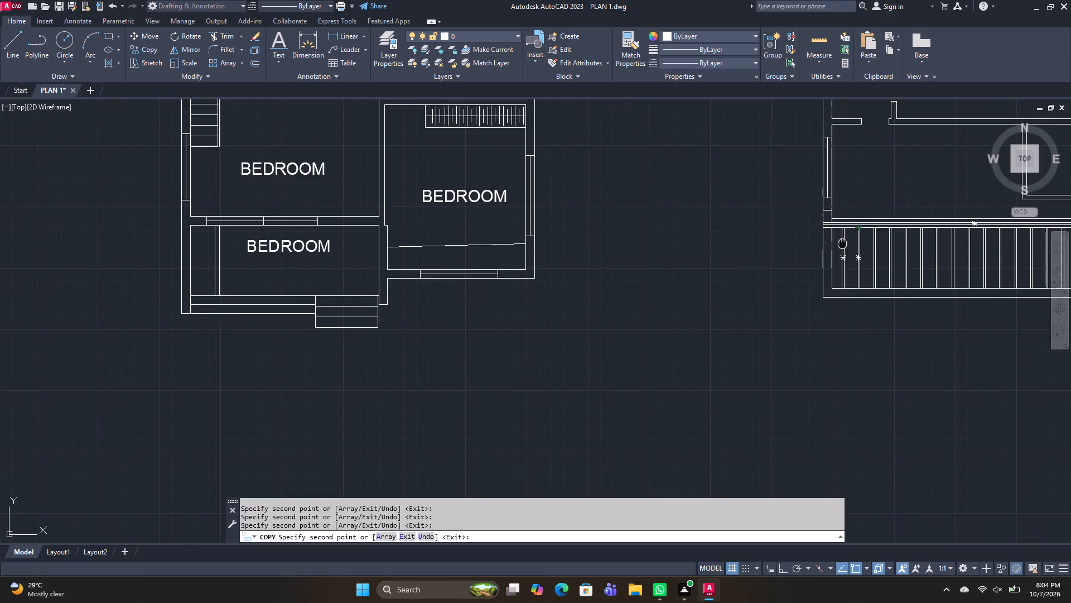
middle_drag(833, 252, 786, 320)
scroll(801, 216, down, 2)
scroll(801, 188, up, 2)
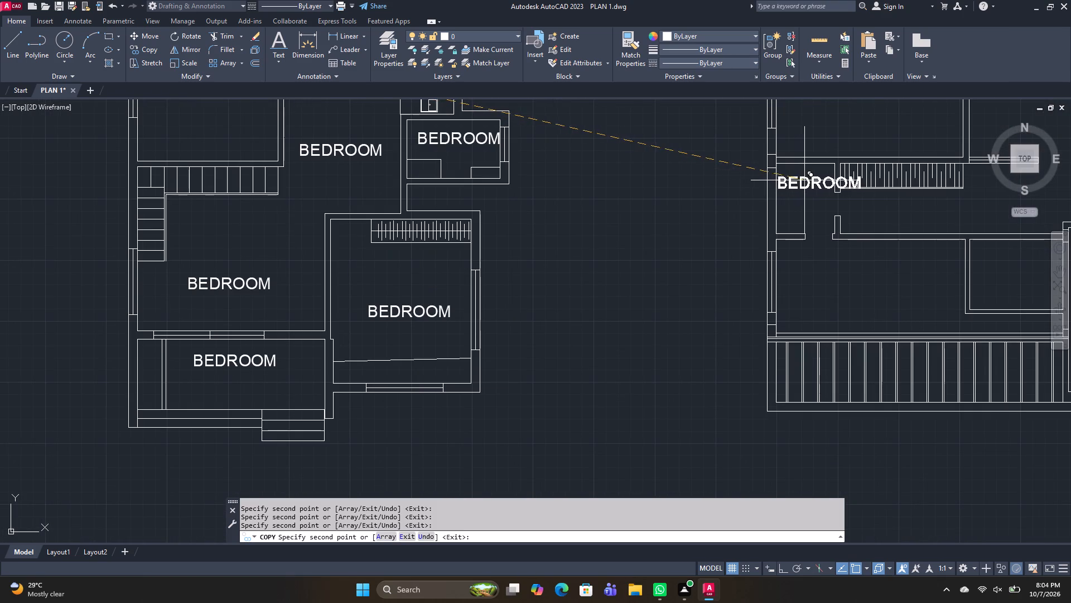
click(804, 180)
middle_drag(935, 253, 679, 199)
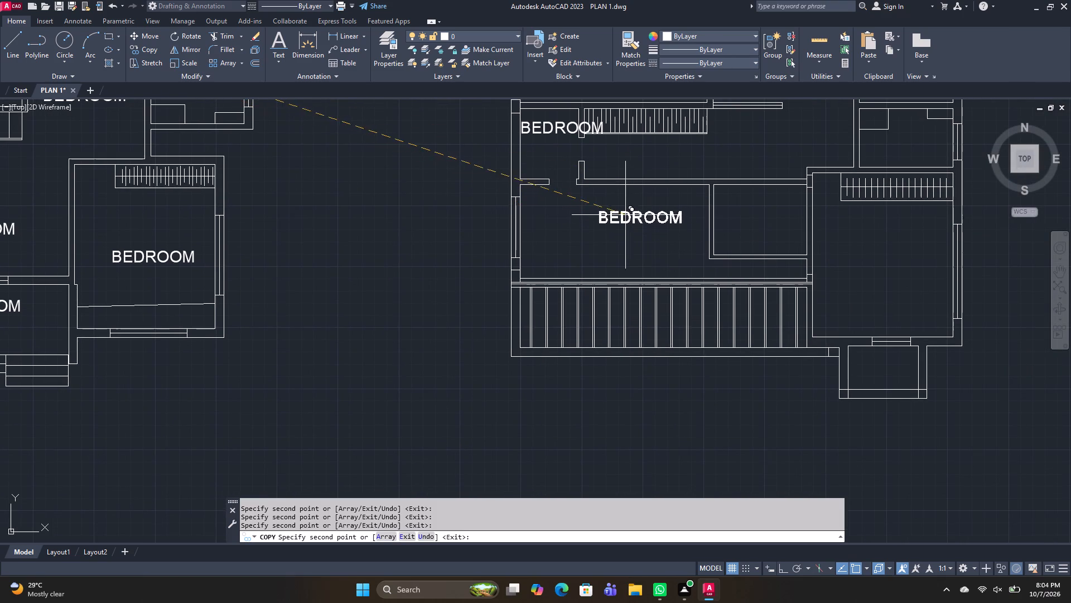
click(624, 214)
scroll(891, 238, up, 1)
middle_drag(868, 248, 797, 280)
scroll(820, 158, down, 2)
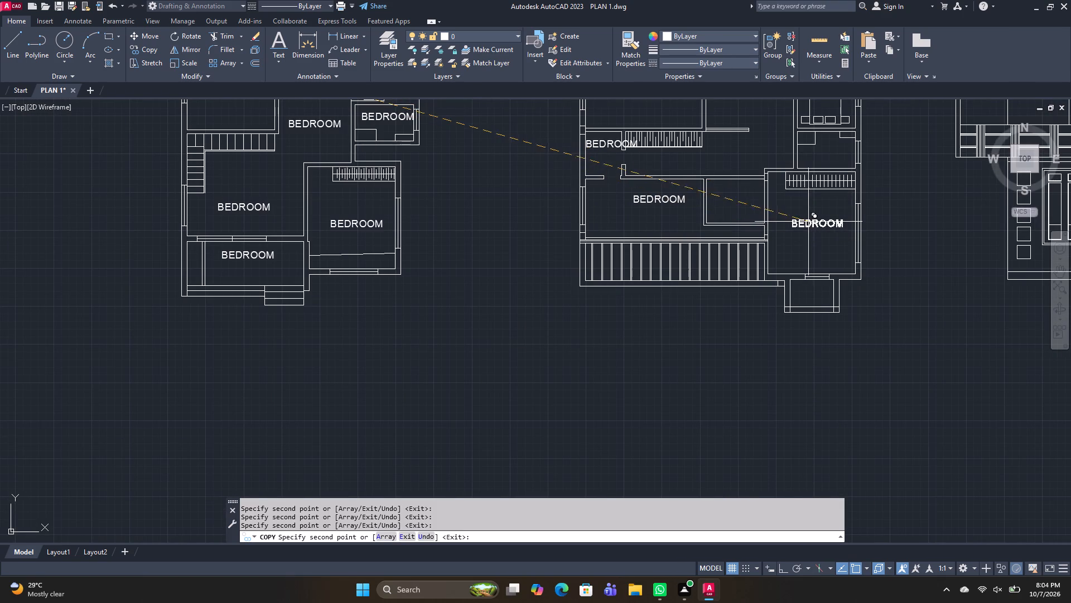
click(803, 208)
Copy the BEDROOM label into the middle plan's two large north rooms, the small east room, and the room with the bed.
middle_drag(826, 198, 857, 525)
scroll(817, 415, up, 1)
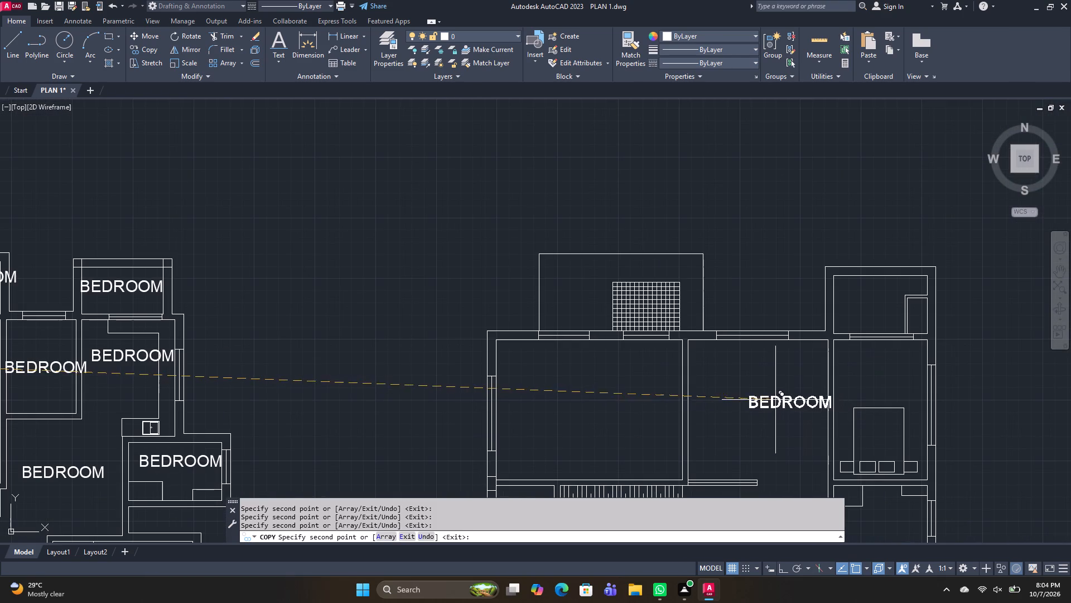
click(758, 394)
click(602, 387)
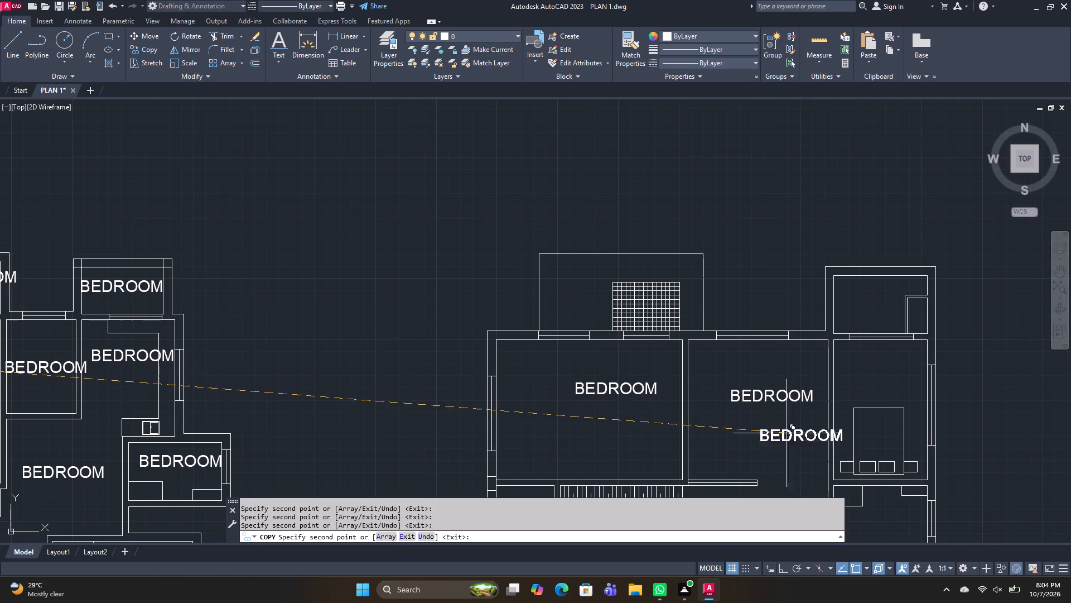
middle_drag(804, 443, 616, 252)
scroll(688, 298, up, 1)
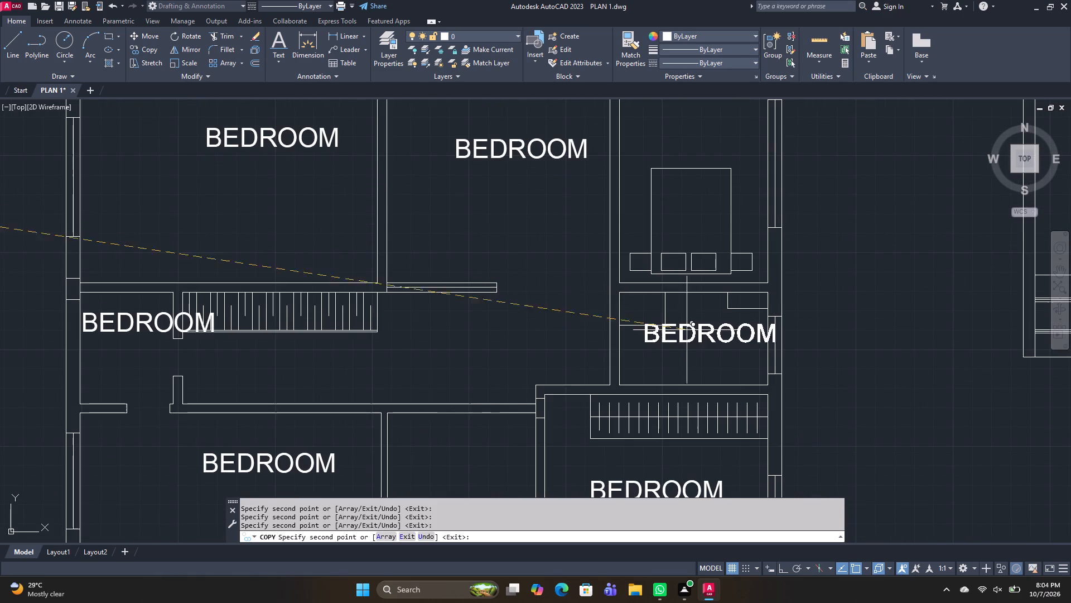
click(678, 339)
middle_drag(668, 147, 679, 307)
click(687, 274)
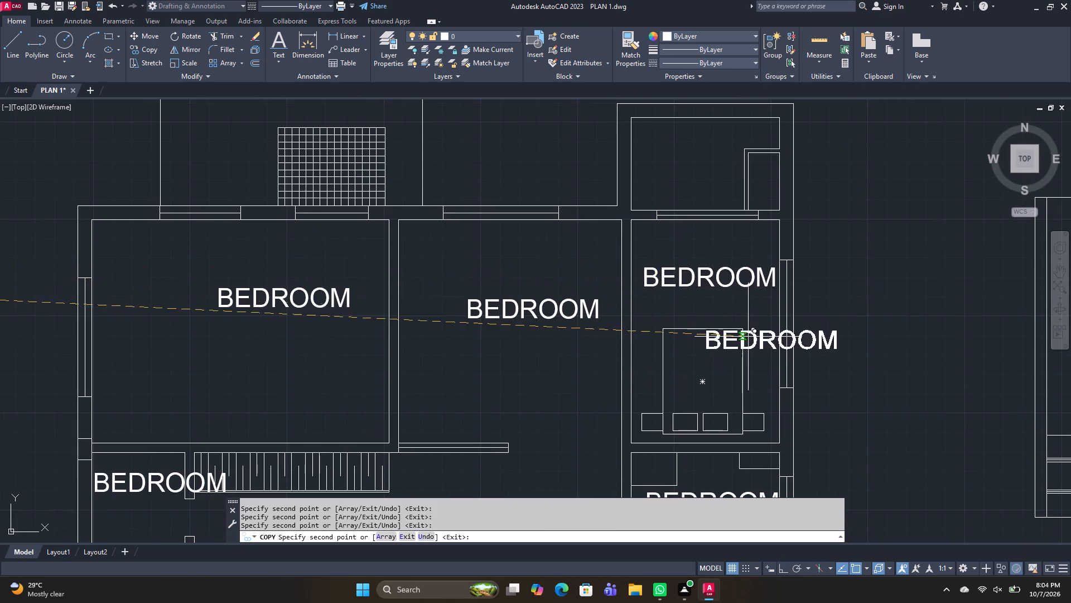
Copy the BEDROOM label into the small projection at the south end of the middle plan.
middle_drag(748, 337, 659, 156)
middle_drag(647, 368, 643, 195)
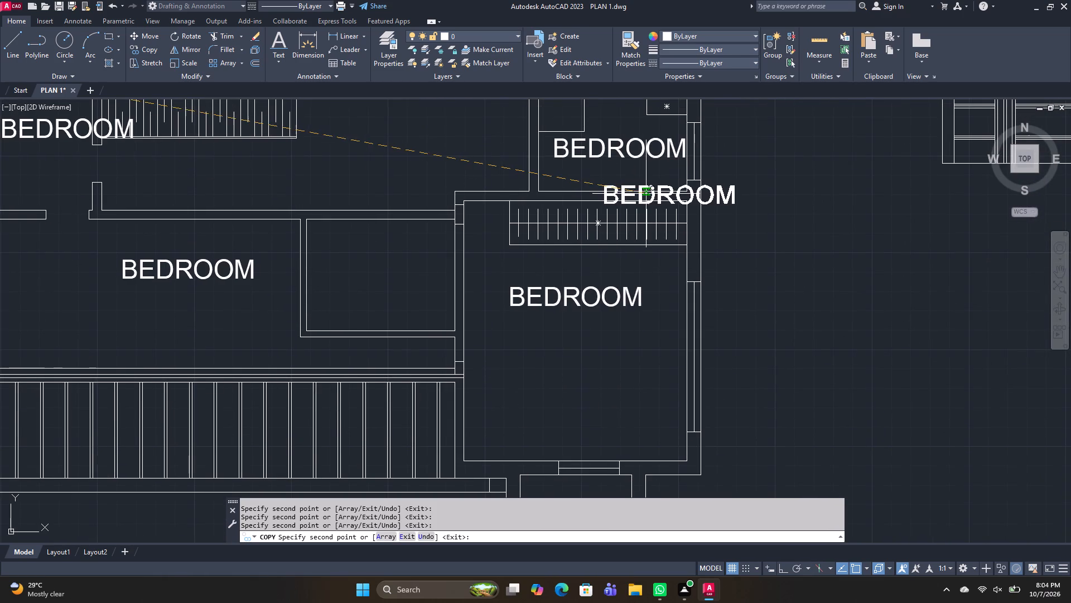
middle_drag(674, 346, 698, 8)
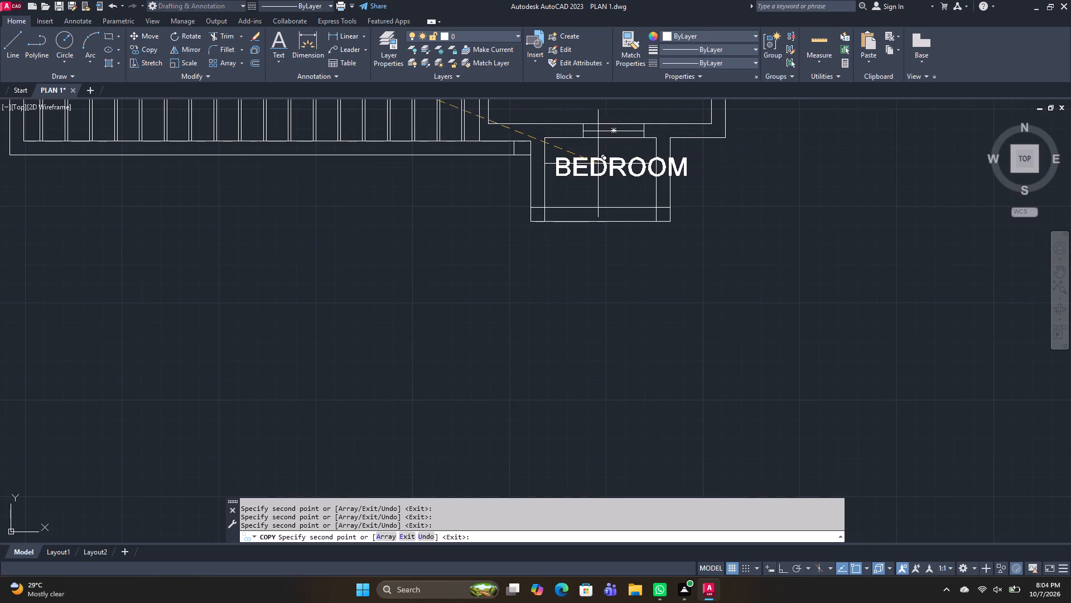
scroll(597, 164, up, 1)
click(596, 163)
middle_drag(783, 229, 714, 265)
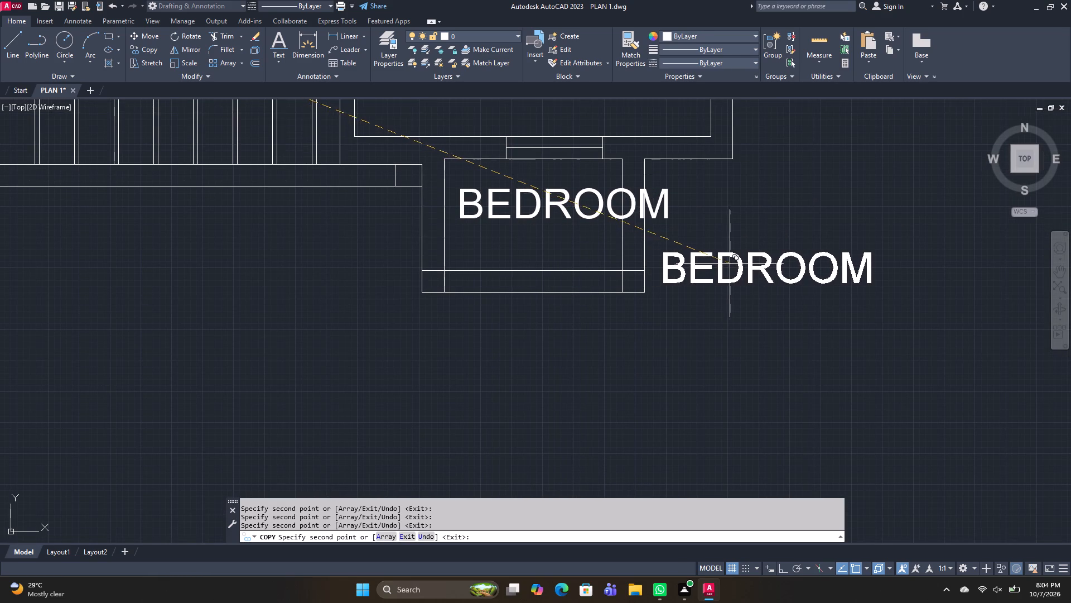
Copy the BEDROOM label into the middle plan's projecting northeast room and finish the copying.
middle_drag(740, 253, 856, 602)
scroll(744, 302, down, 3)
middle_drag(747, 119, 748, 226)
scroll(740, 226, up, 2)
click(726, 194)
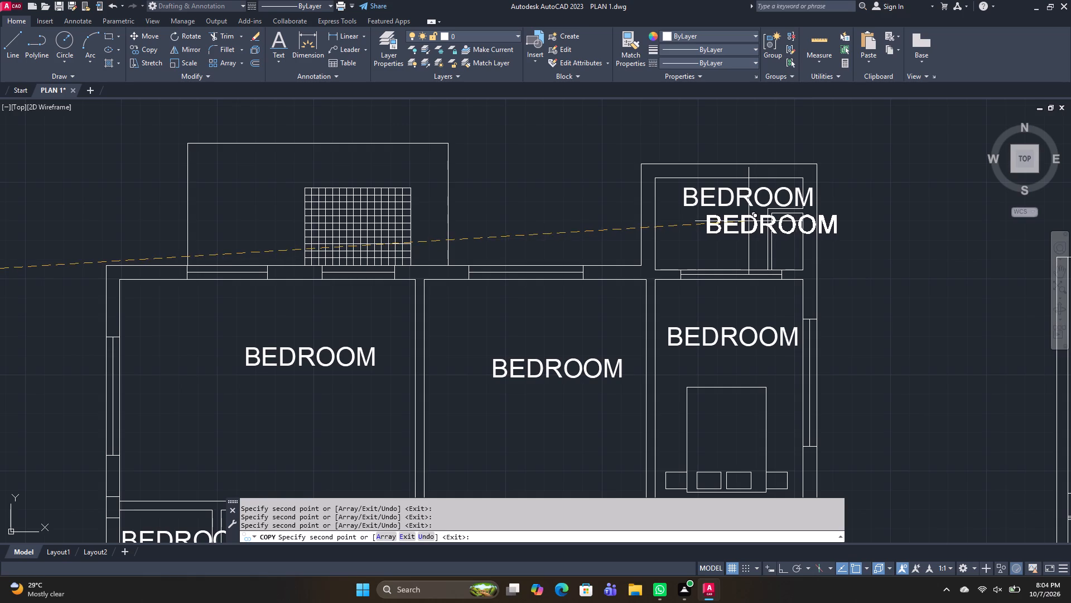
key(space)
Change the labels in the west plan's two projecting north rooms to TOILET in the western one and UTILITY in the eastern one.
scroll(723, 338, up, 2)
scroll(748, 337, down, 3)
scroll(679, 346, down, 1)
middle_drag(647, 345, 759, 269)
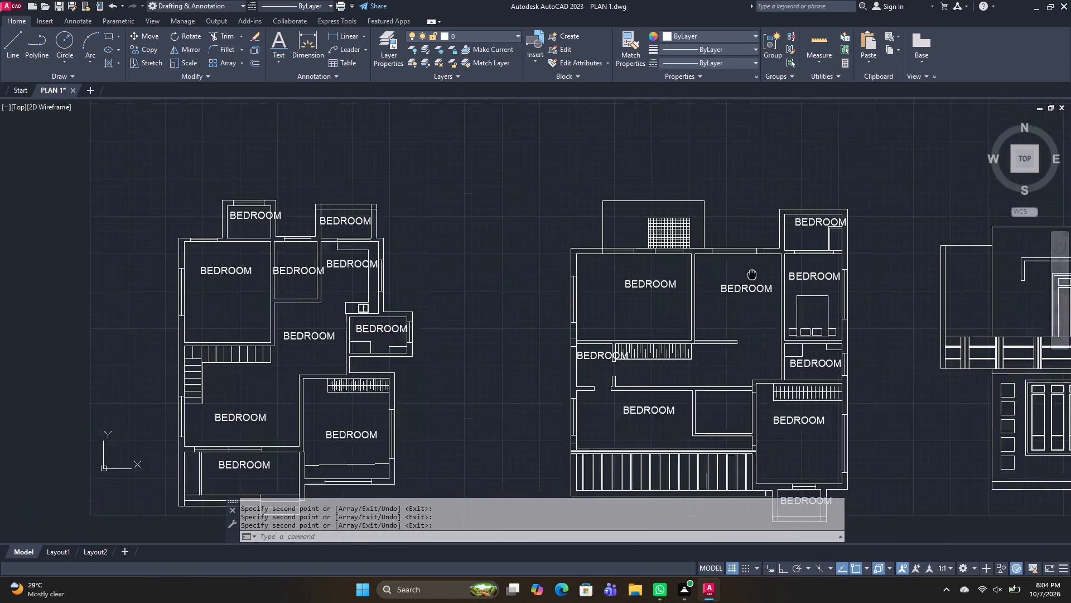
middle_drag(759, 269, 772, 262)
scroll(224, 212, up, 1)
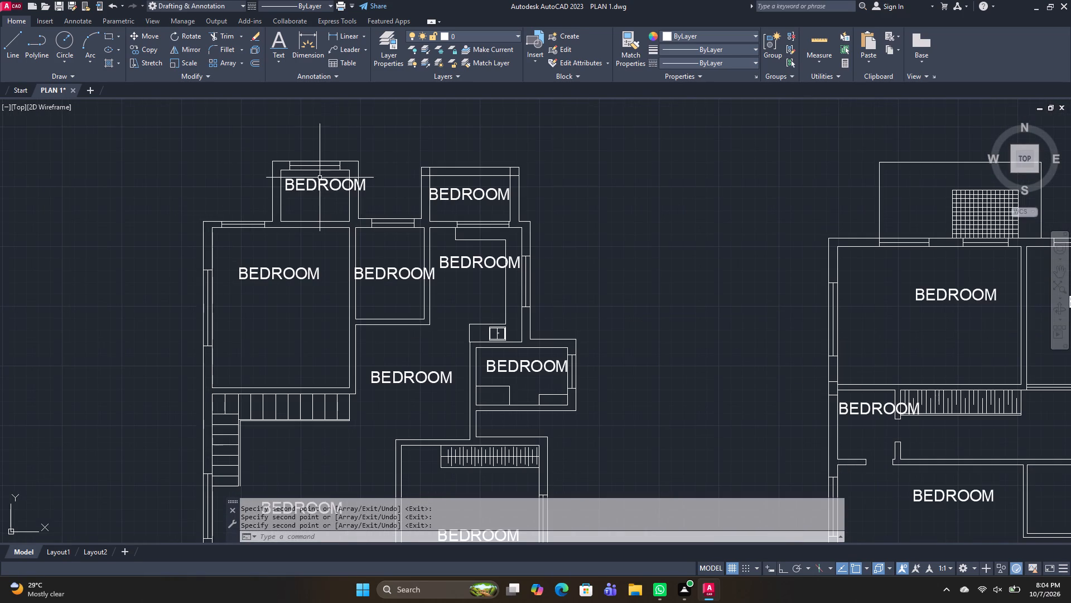
double_click(316, 183)
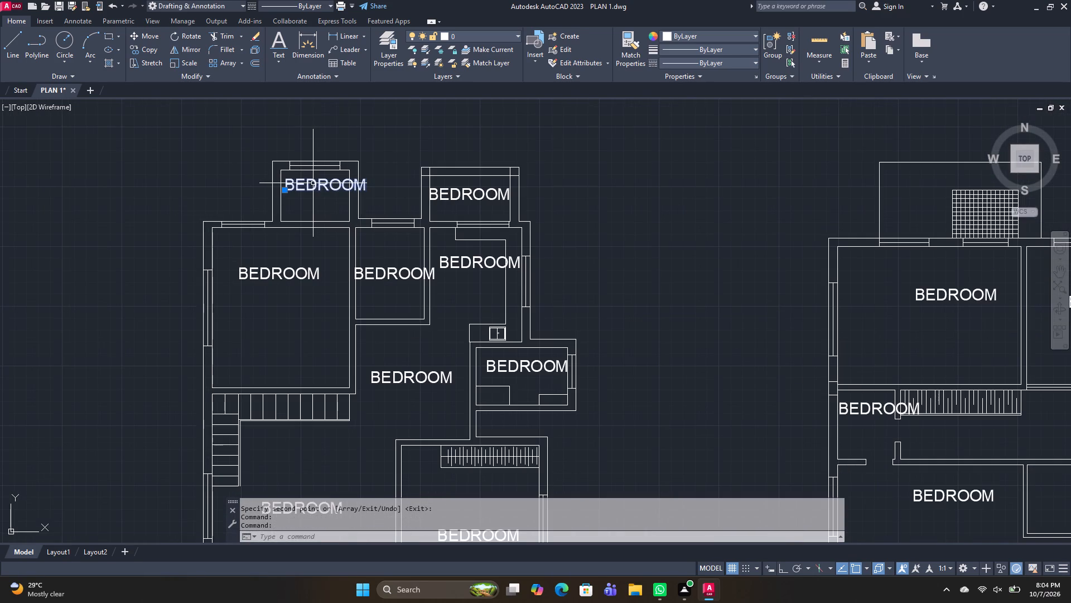
double_click(311, 181)
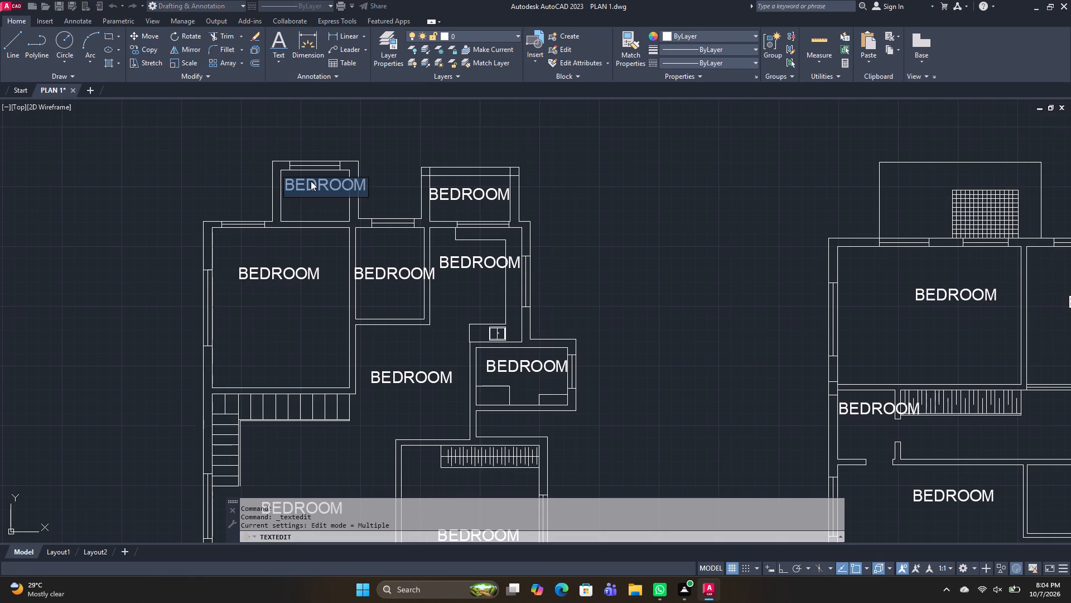
text(TOILET)
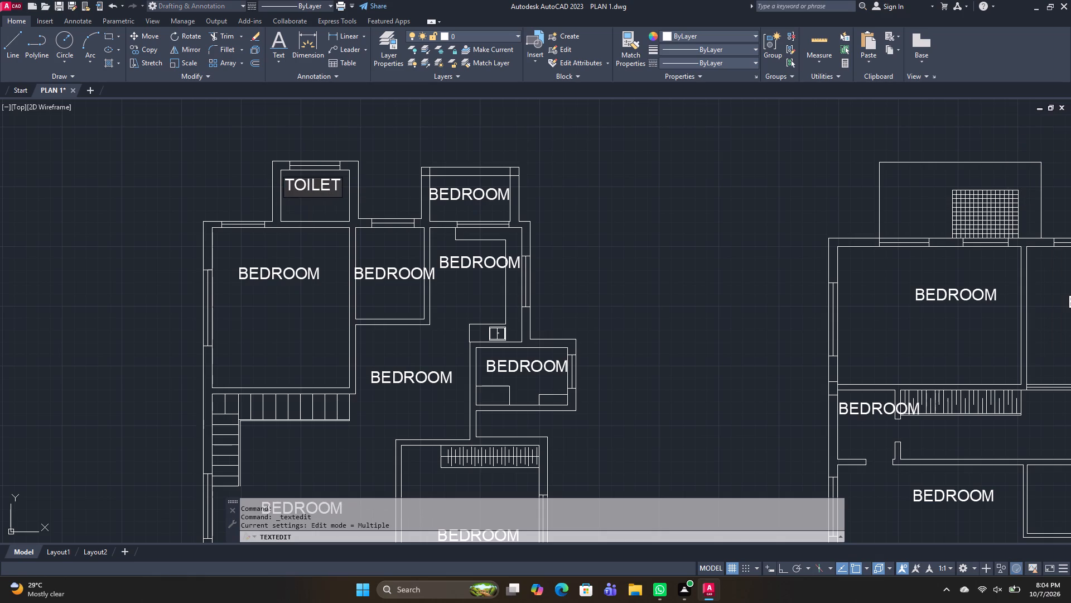
key(Return)
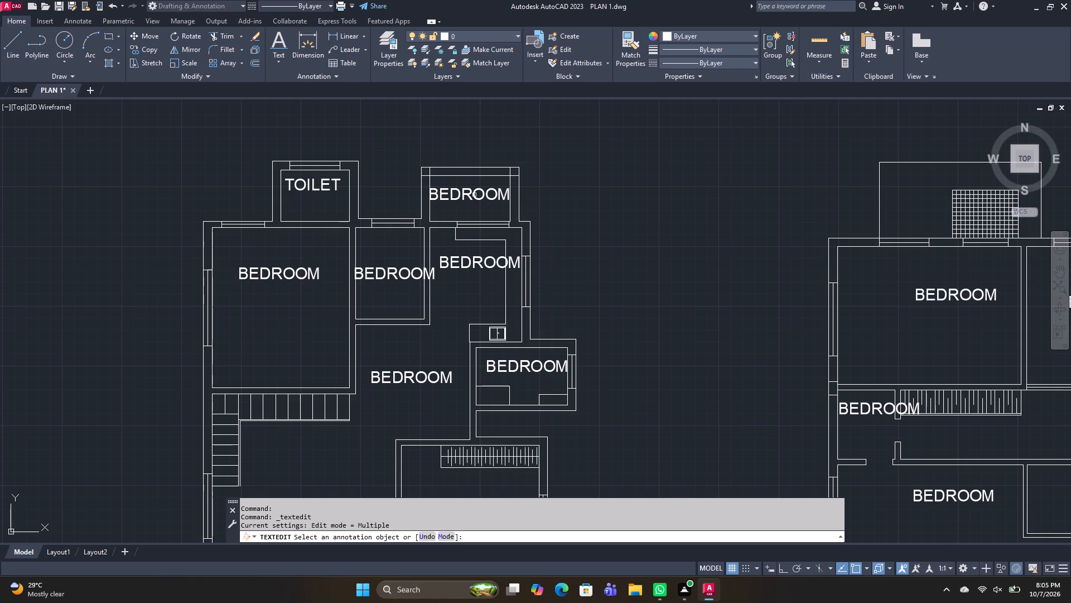
double_click(474, 194)
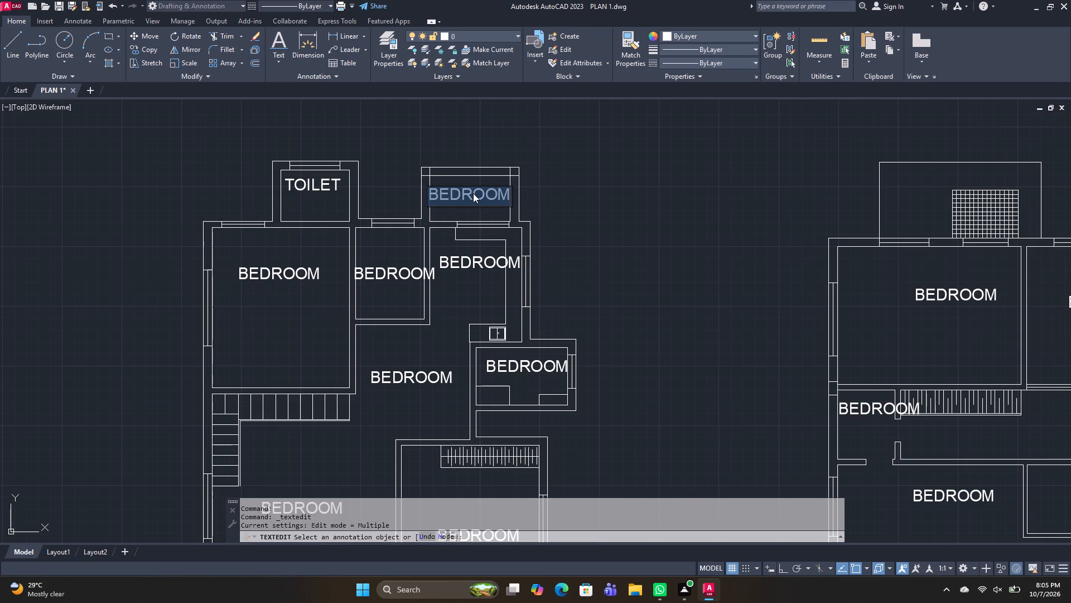
text(UTILITY)
key(Return)
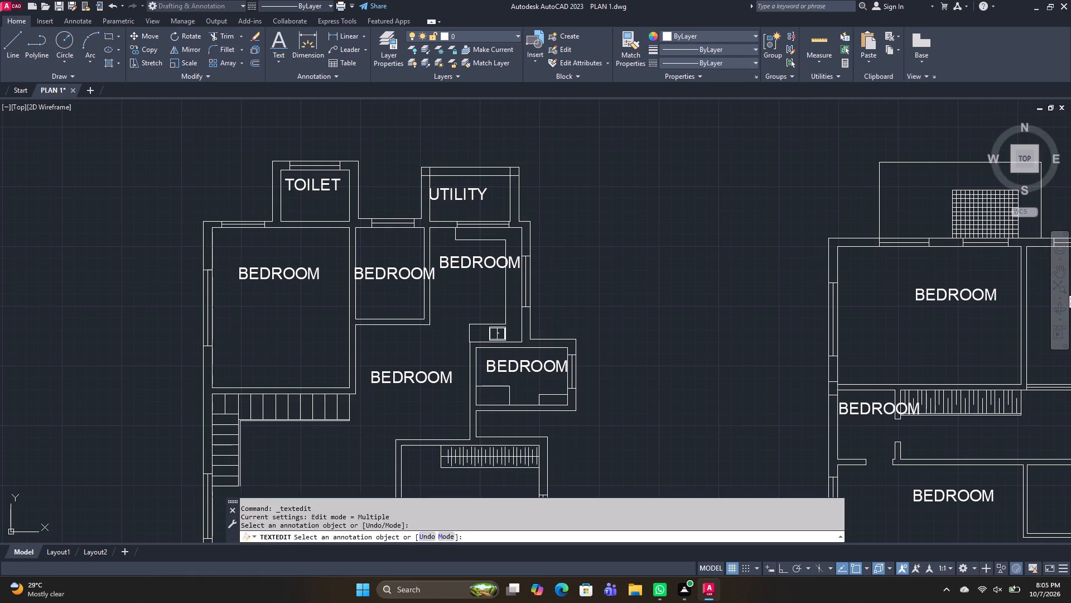
key(Return)
Relabel the west plan's narrow north room as POOJA and the room with the L-shaped counter as KITCHEN.
double_click(387, 272)
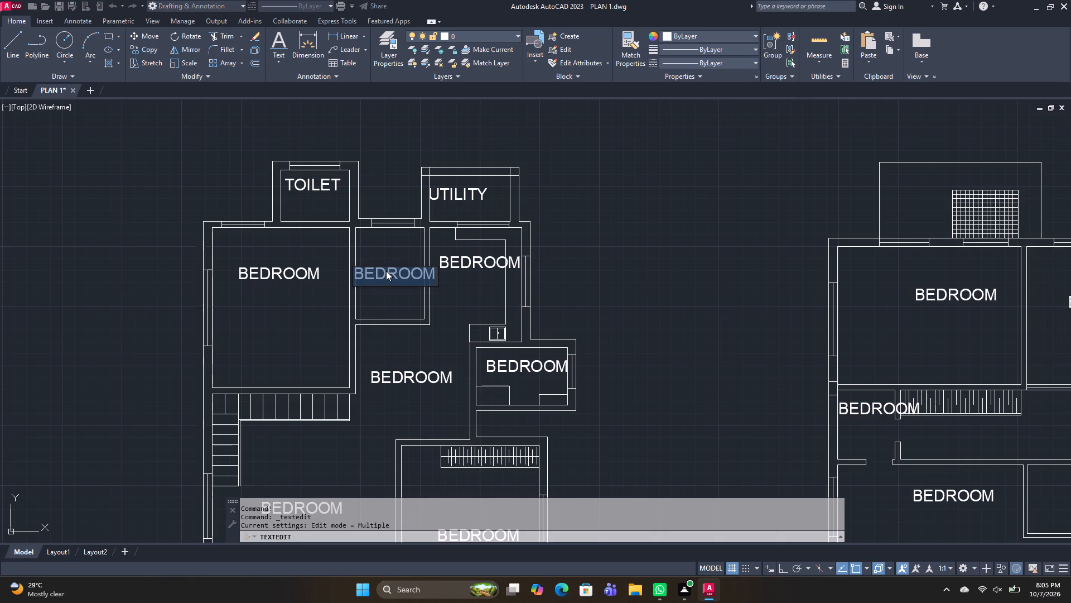
text(POOJA)
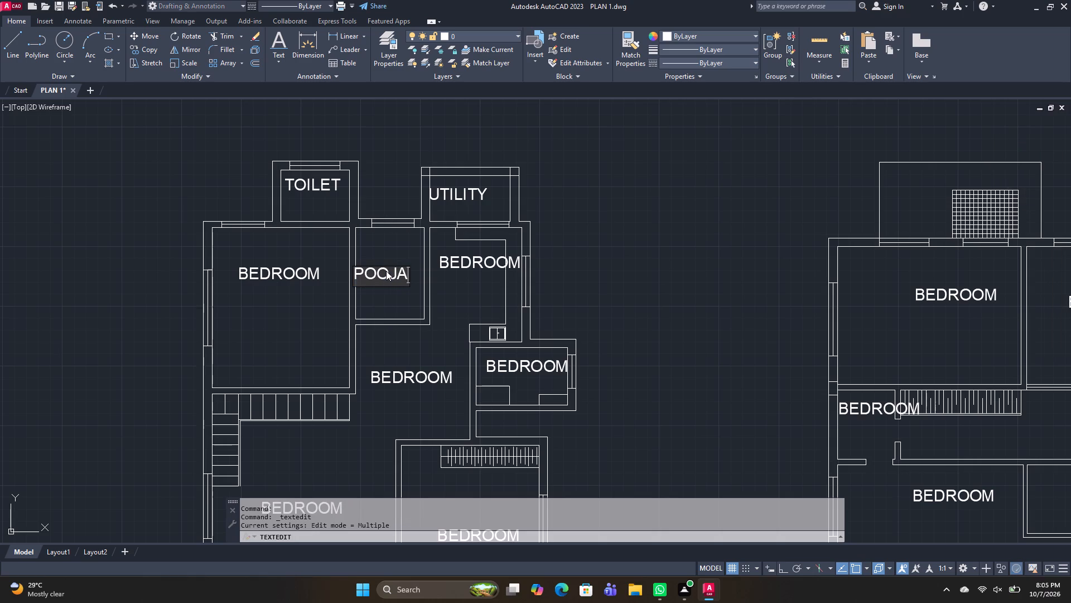
key(space)
key(space)
key(Return)
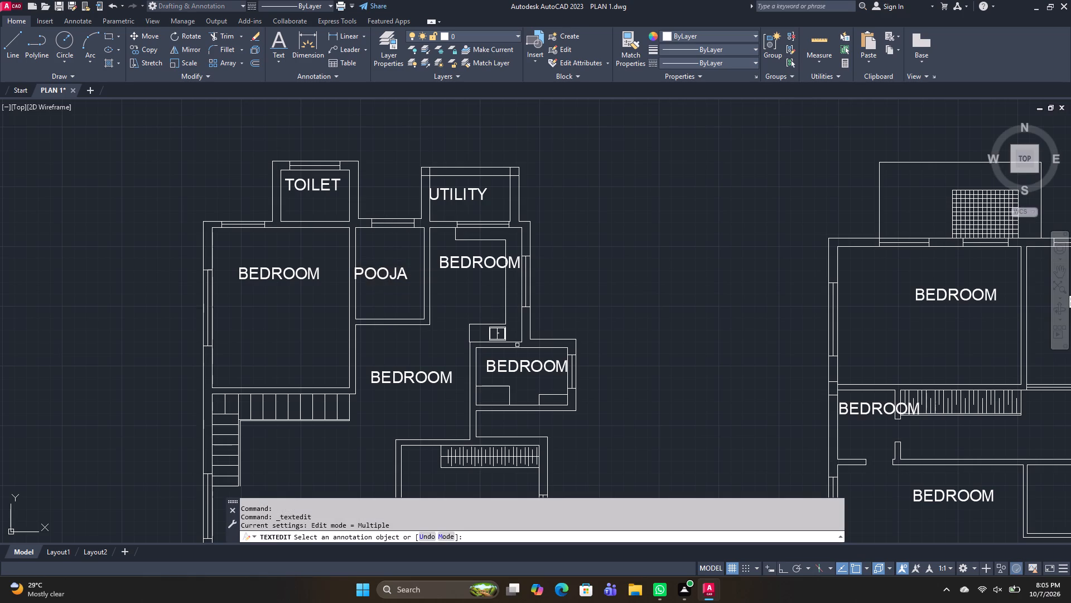
double_click(475, 262)
text(KITCHEN)
key(Return)
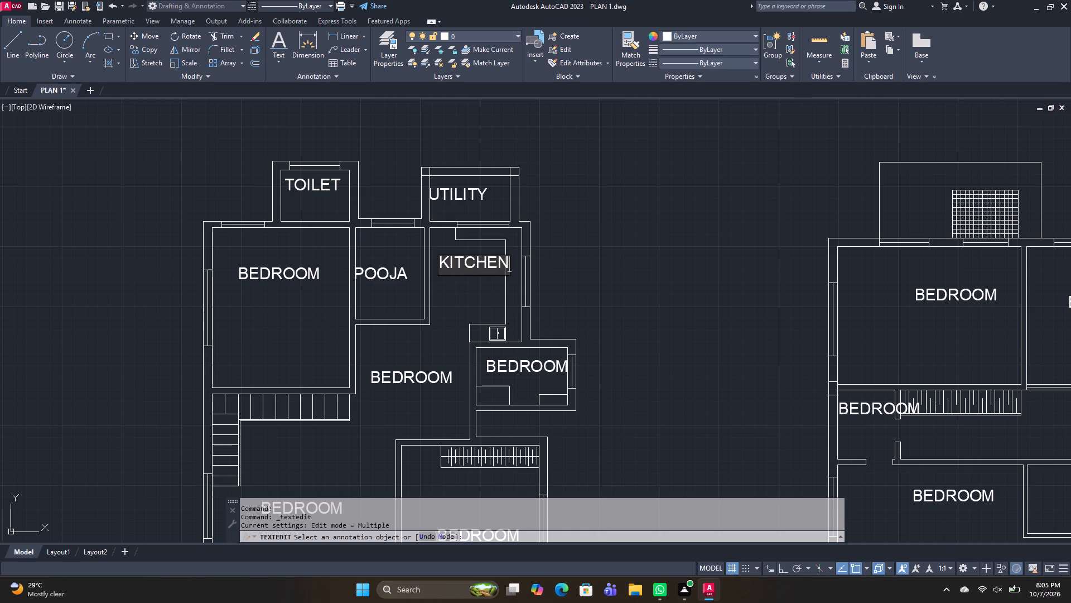
Relabel the west plan's small east room as BATHROOM and the central open area beside it as DINNING.
double_click(517, 365)
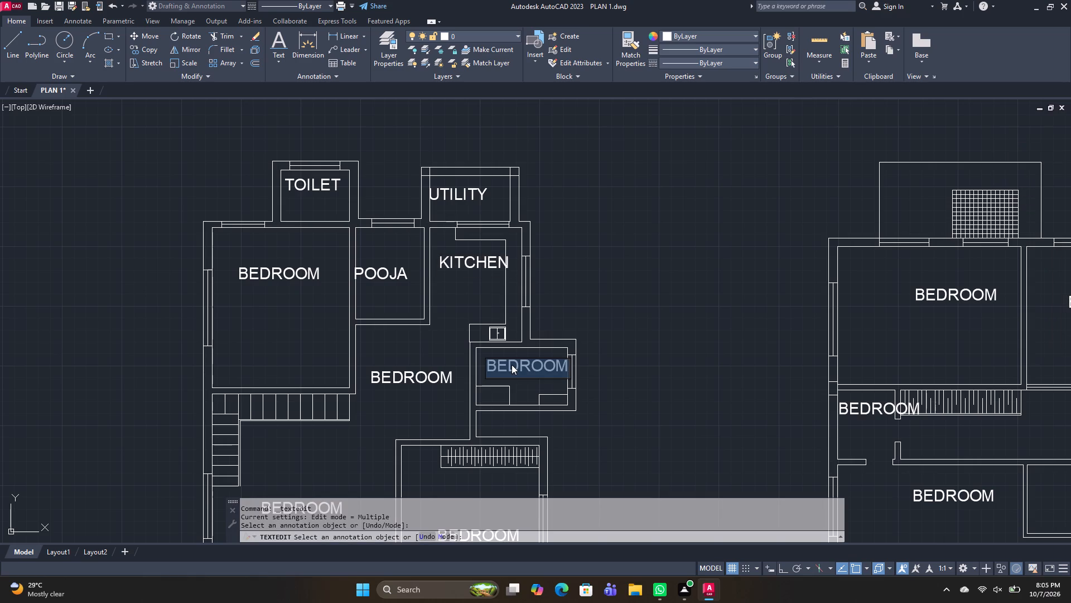
key(b)
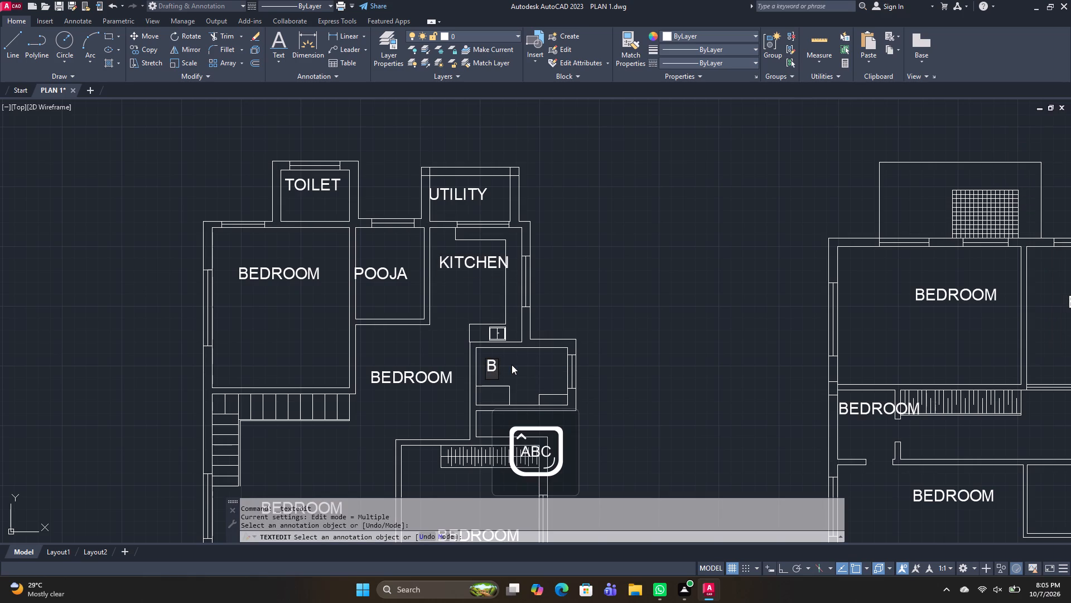
text(ATHROOM)
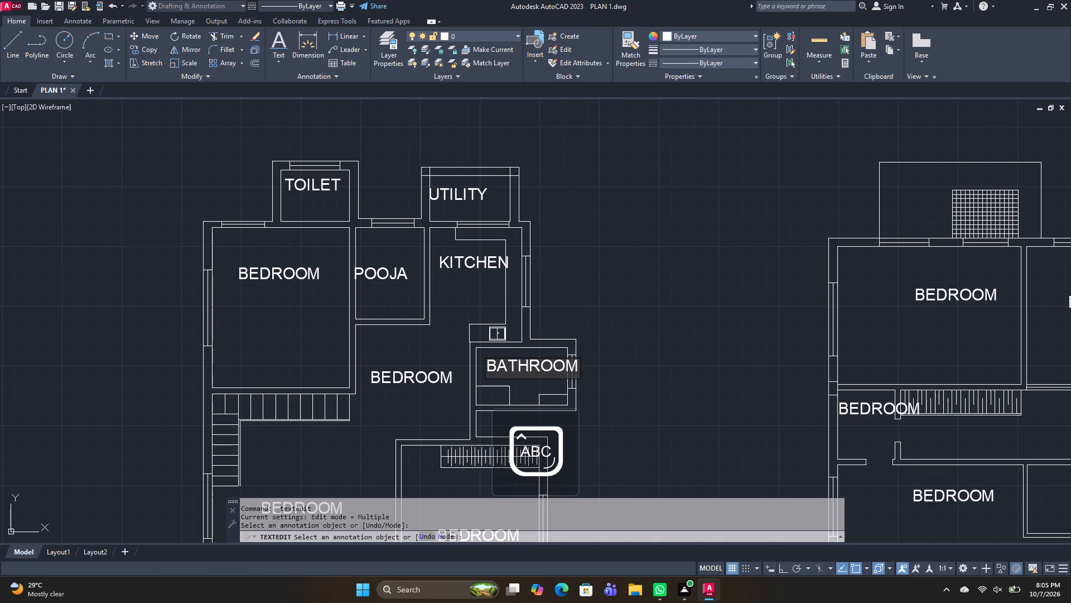
key(space)
key(Return)
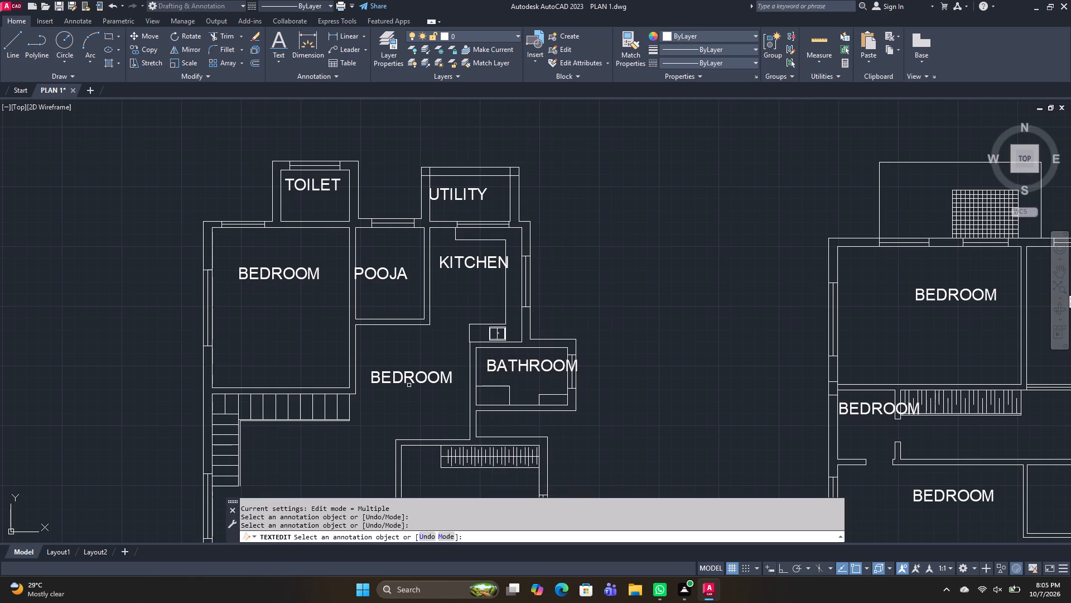
double_click(412, 376)
text(DINNING)
key(Return)
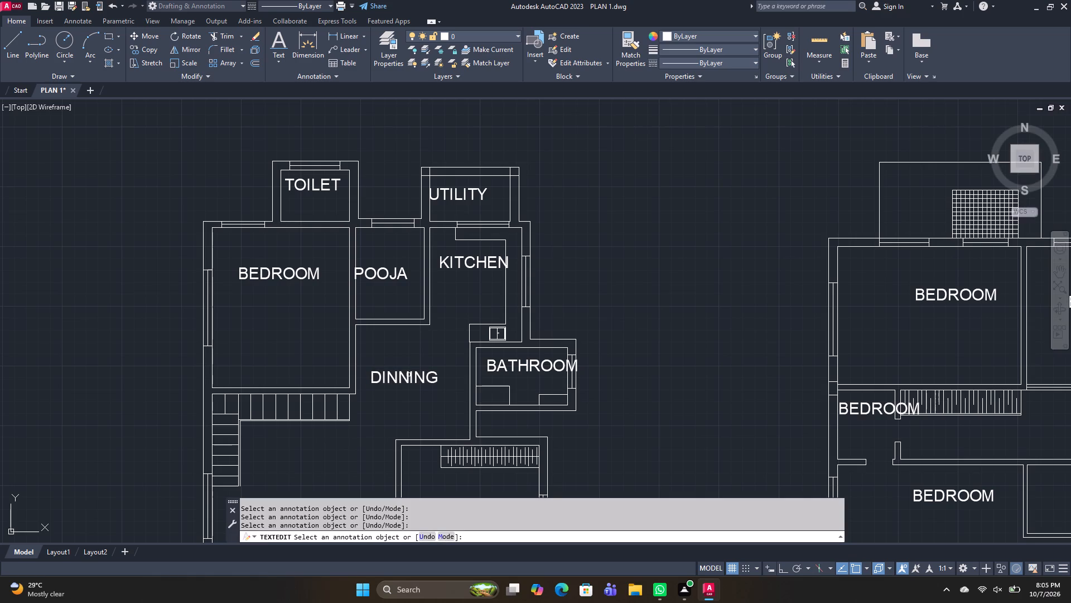
Change the label in the west plan's southeast room to MASTER.
middle_drag(408, 374, 449, 319)
middle_drag(421, 507, 521, 218)
middle_drag(506, 454, 539, 243)
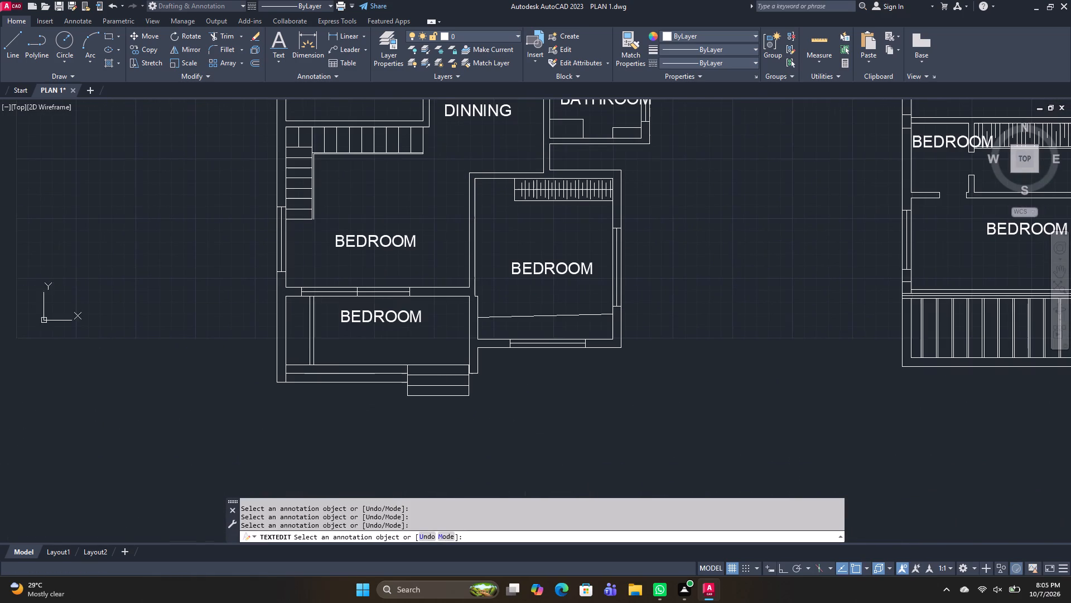
double_click(543, 267)
text(MASTER)
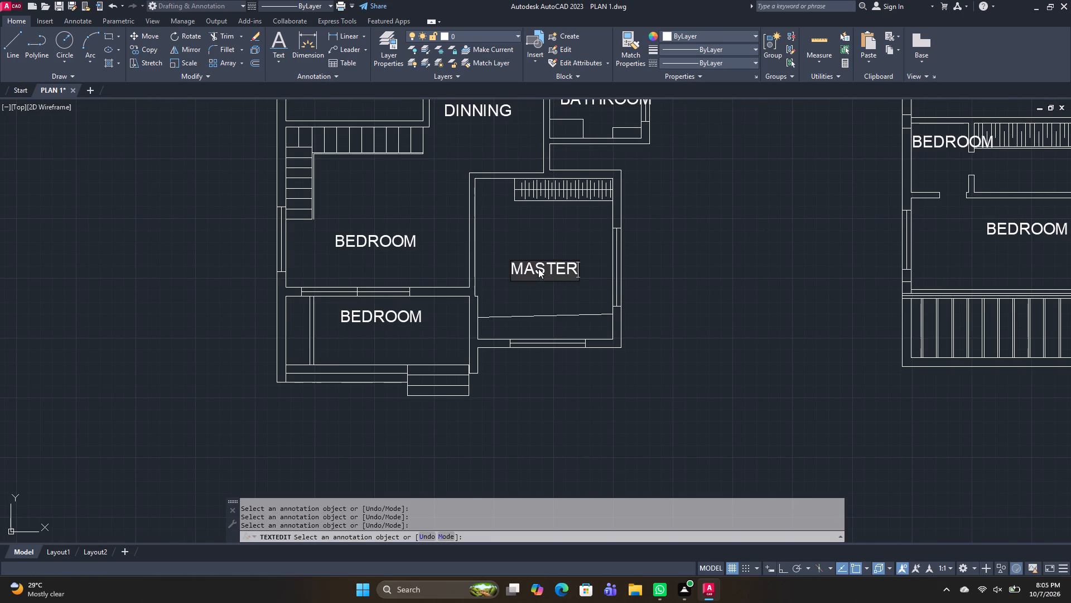
key(Return)
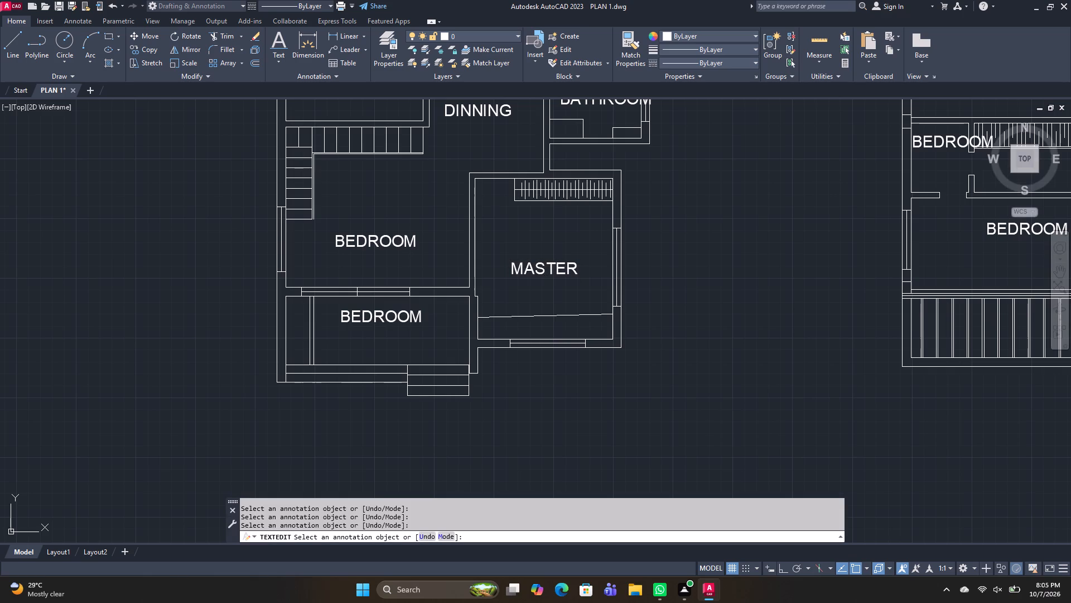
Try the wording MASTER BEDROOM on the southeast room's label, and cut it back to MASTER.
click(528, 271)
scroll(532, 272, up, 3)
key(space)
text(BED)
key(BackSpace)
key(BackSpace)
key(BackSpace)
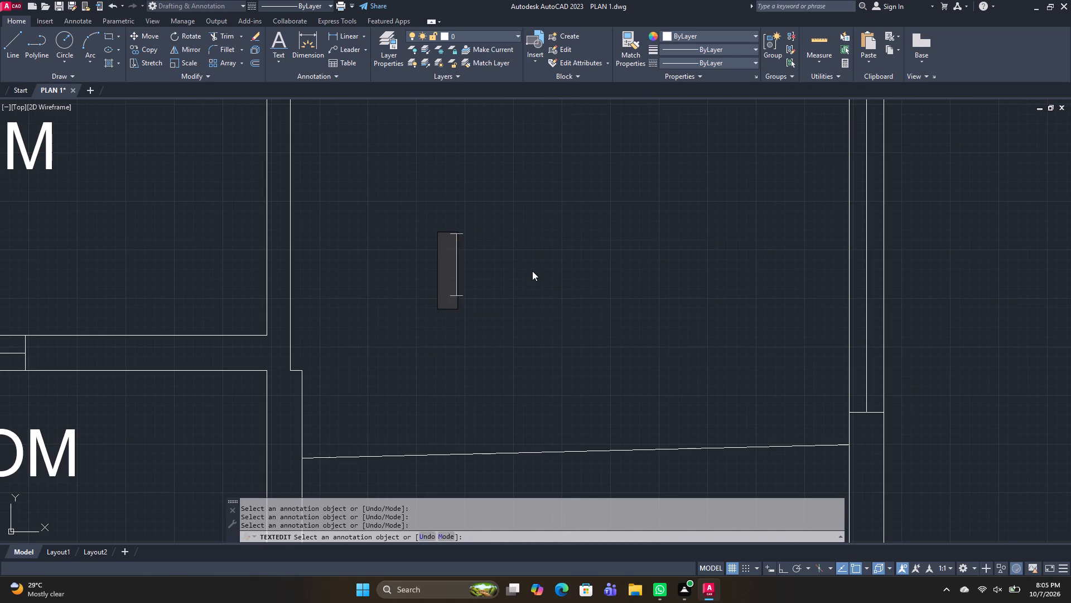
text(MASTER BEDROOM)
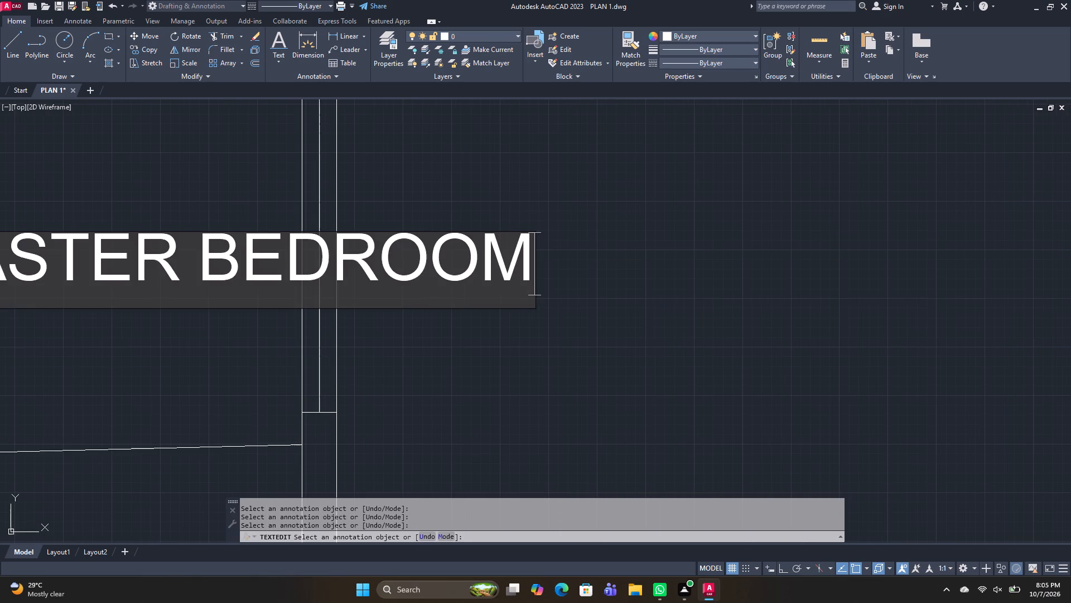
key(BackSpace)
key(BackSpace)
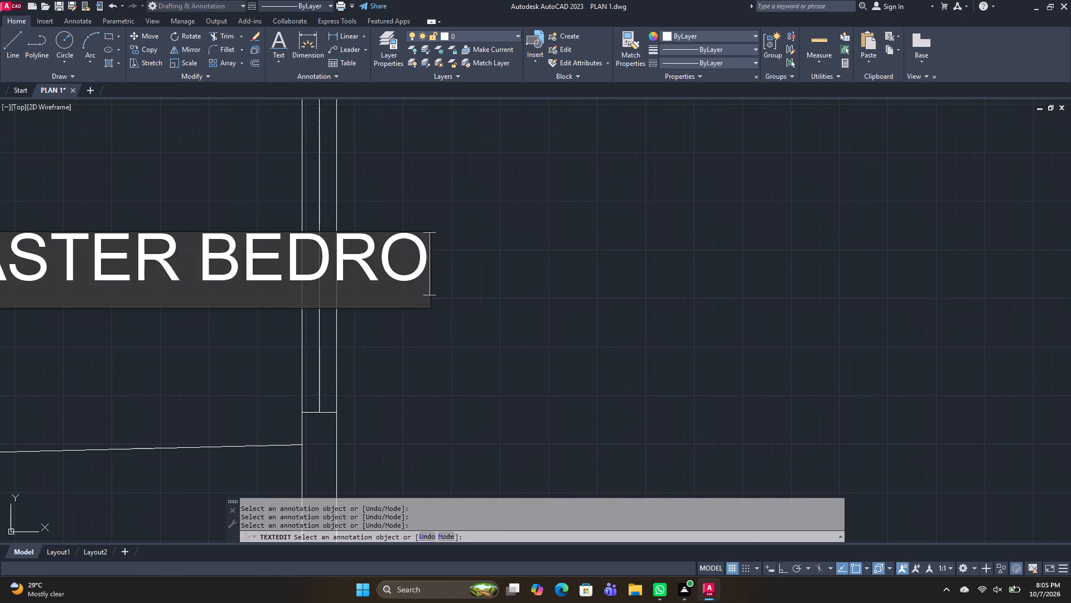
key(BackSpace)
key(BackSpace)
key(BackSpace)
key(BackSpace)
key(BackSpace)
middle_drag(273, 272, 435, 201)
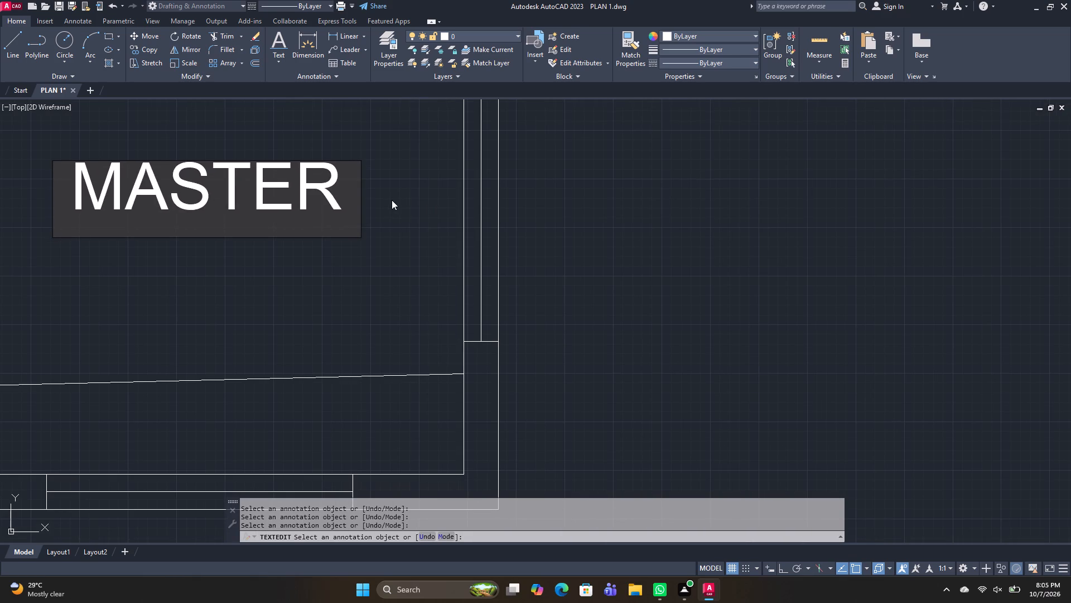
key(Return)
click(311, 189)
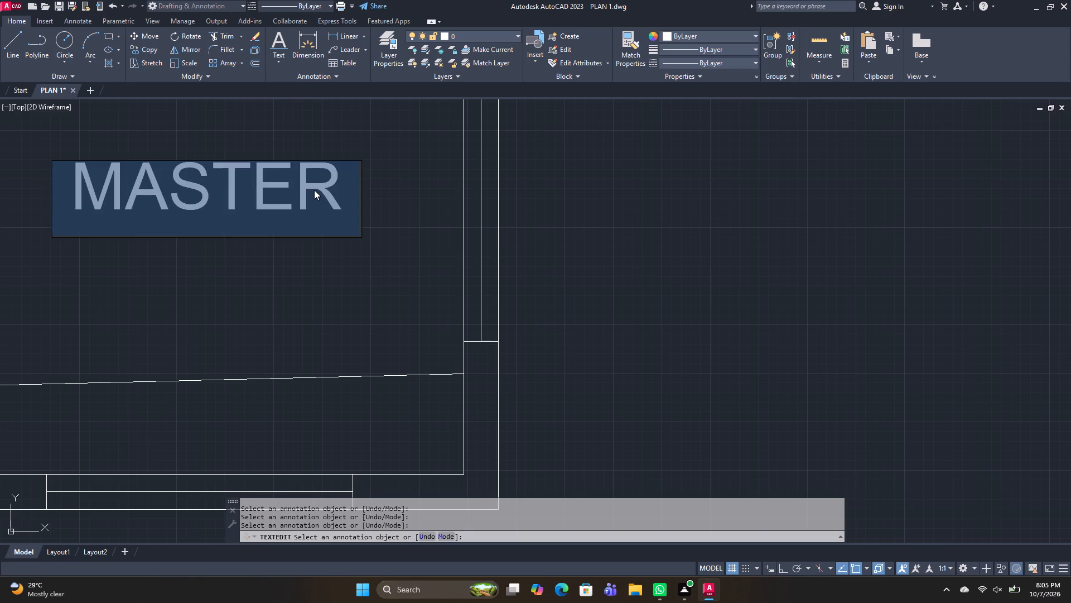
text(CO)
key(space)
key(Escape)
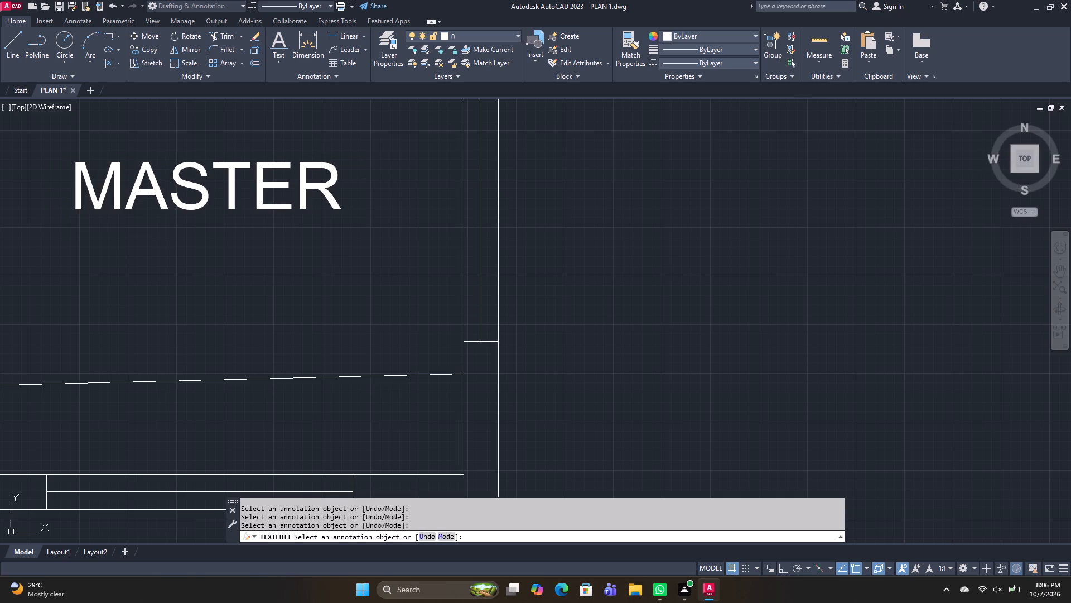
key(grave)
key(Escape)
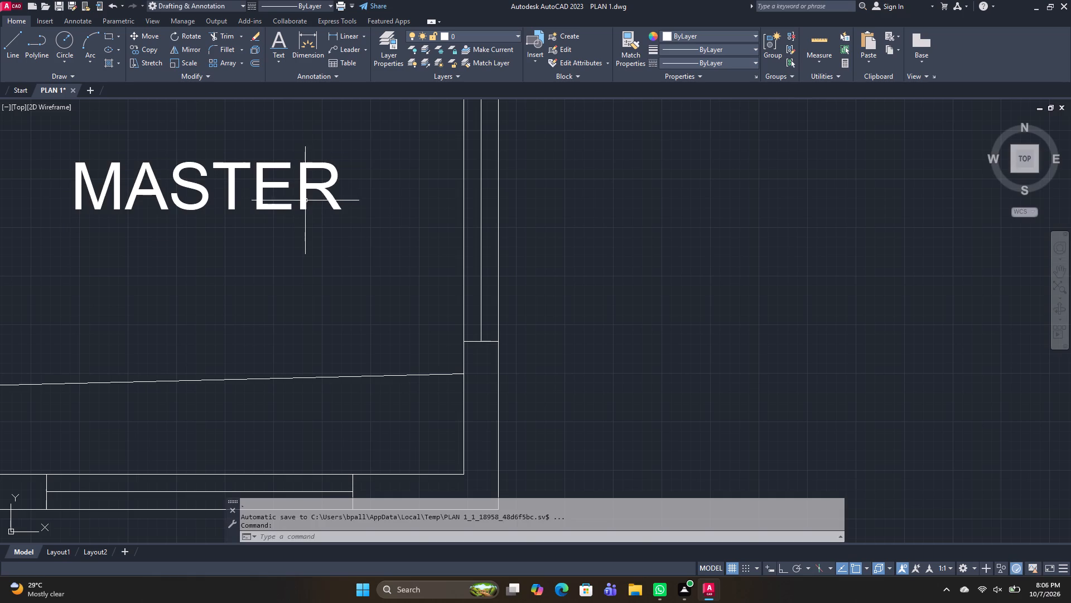
Copy the MASTER label directly below itself in the west plan's southeast room.
click(305, 202)
text(CO)
key(space)
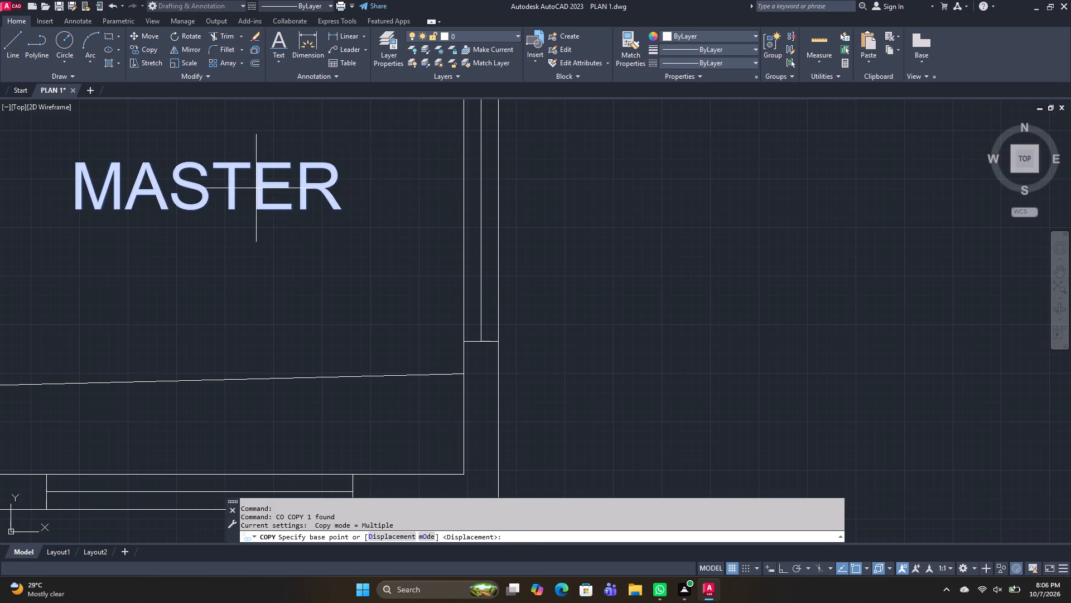
click(253, 187)
click(248, 267)
key(Escape)
Change the lower MASTER label in the southeast room to BEDROOM, and end the text editing.
middle_drag(258, 266, 257, 266)
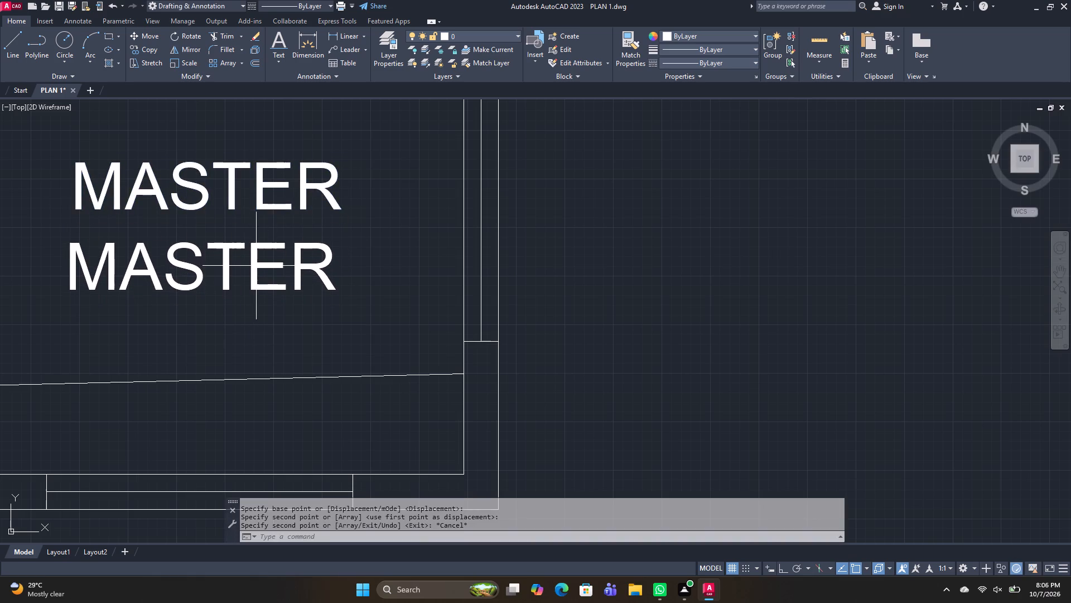
middle_drag(257, 266, 329, 253)
double_click(329, 253)
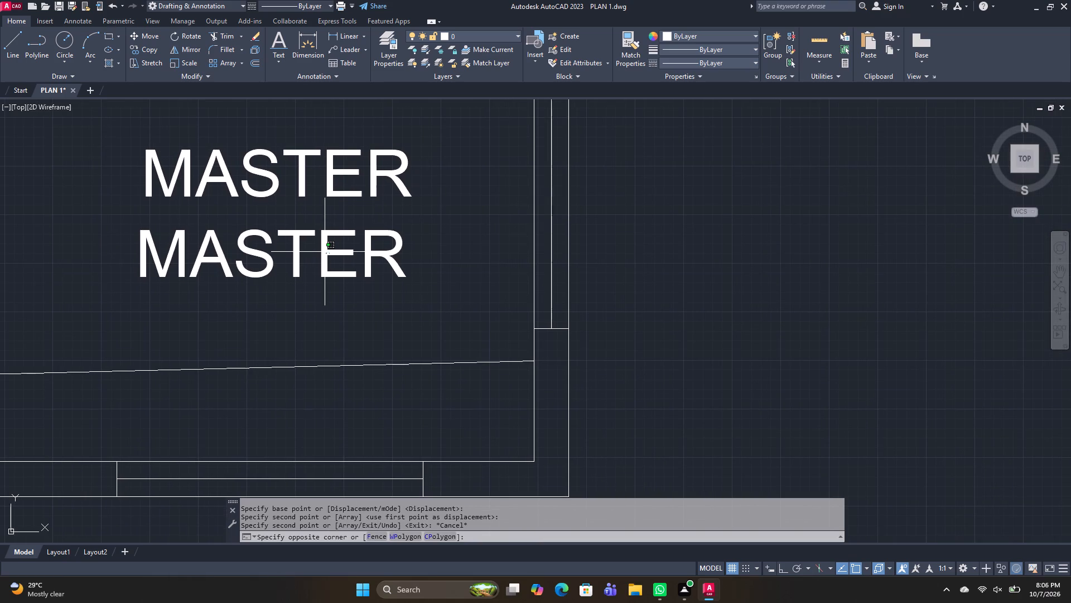
click(325, 252)
click(325, 252)
key(Escape)
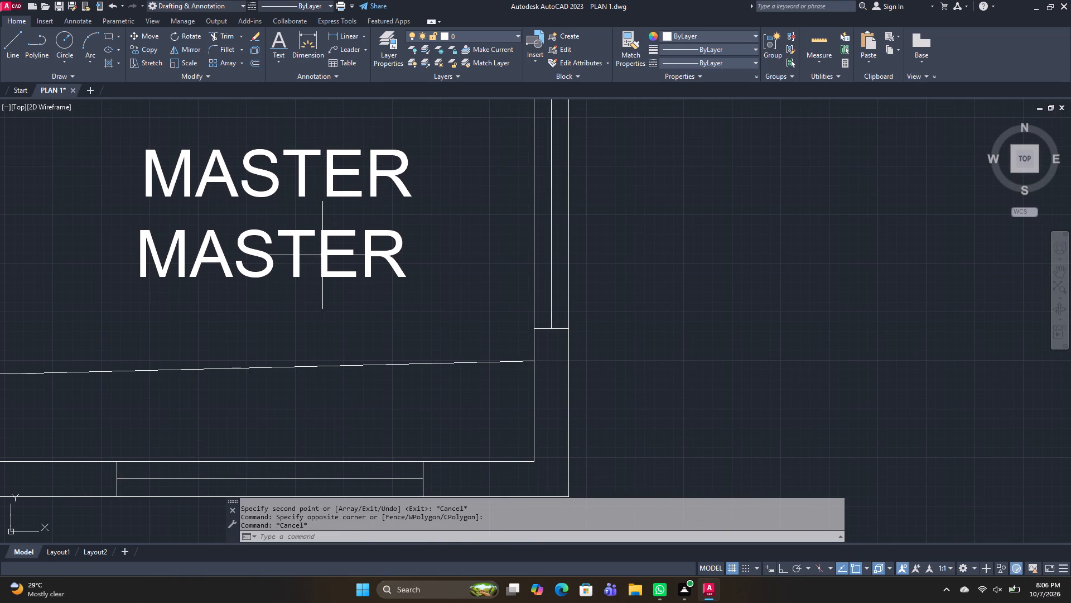
double_click(327, 266)
text(BEDROOM)
key(Return)
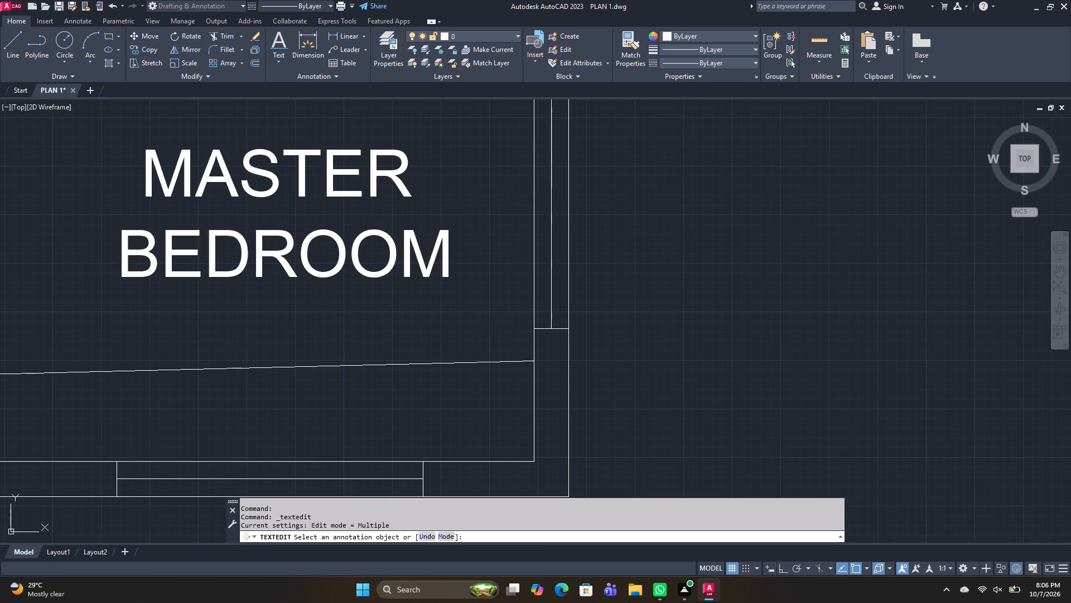
scroll(325, 78, down, 2)
middle_drag(329, 211, 354, 212)
key(space)
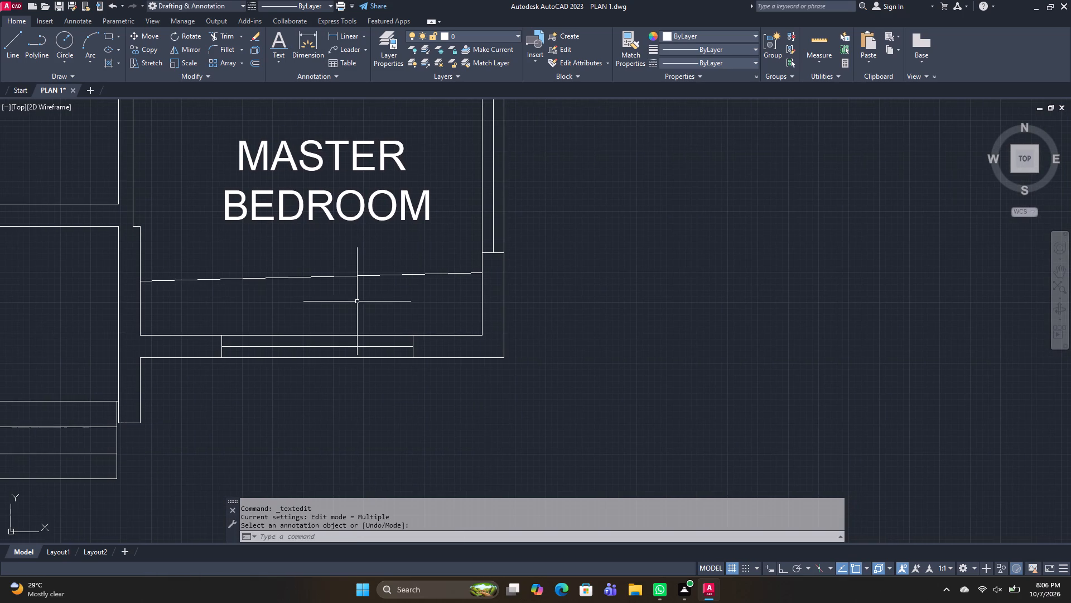
Replace the slanted line below the MASTER BEDROOM label in the west plan with a straight horizontal line between the side walls.
drag(357, 300, 355, 295)
click(330, 268)
key(BackSpace)
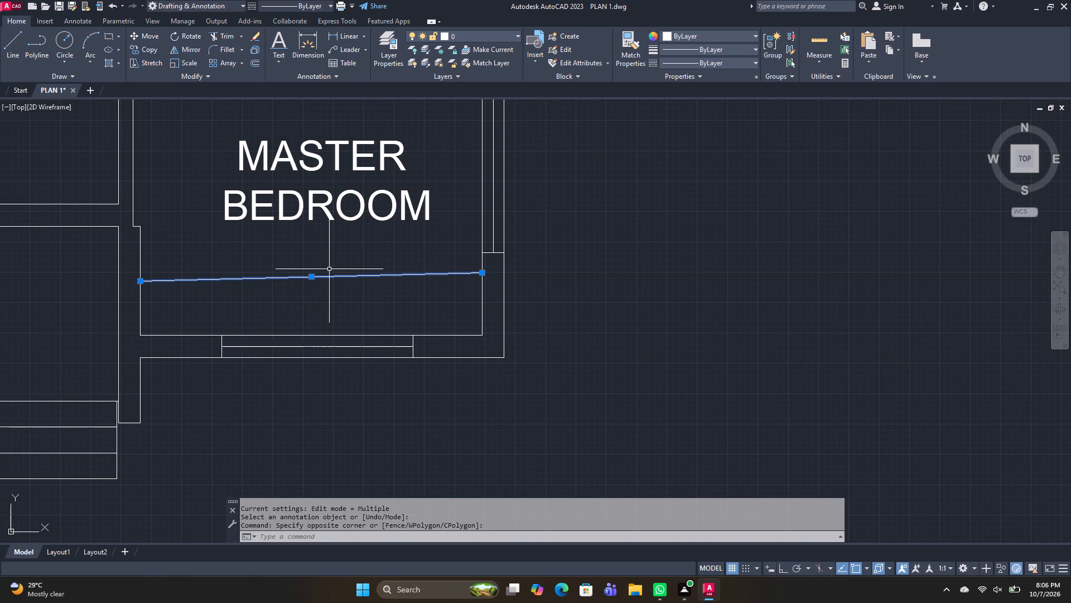
key(Delete)
key(l)
key(space)
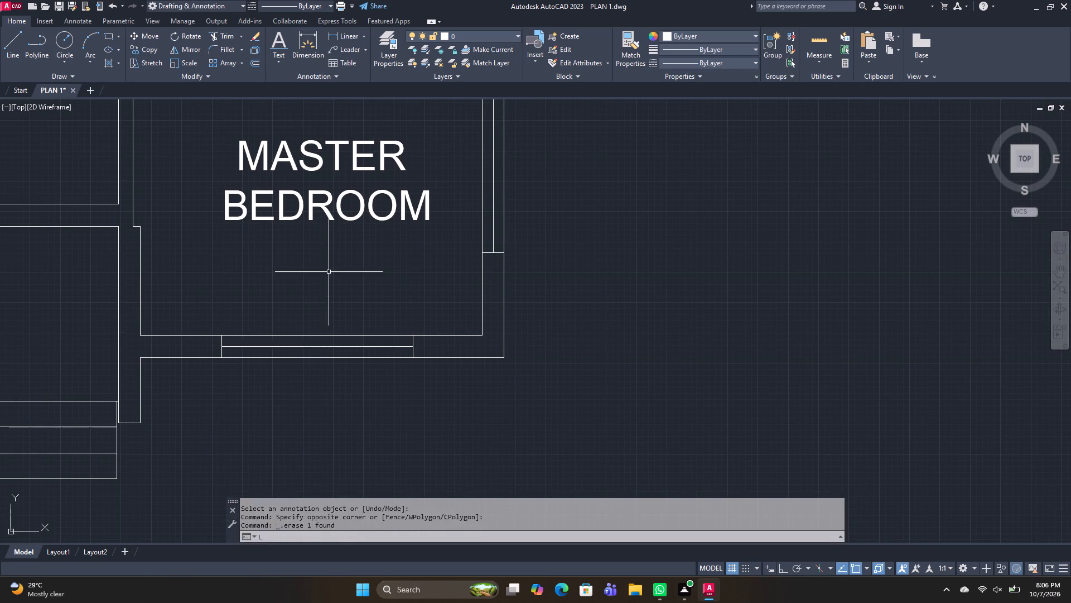
click(485, 275)
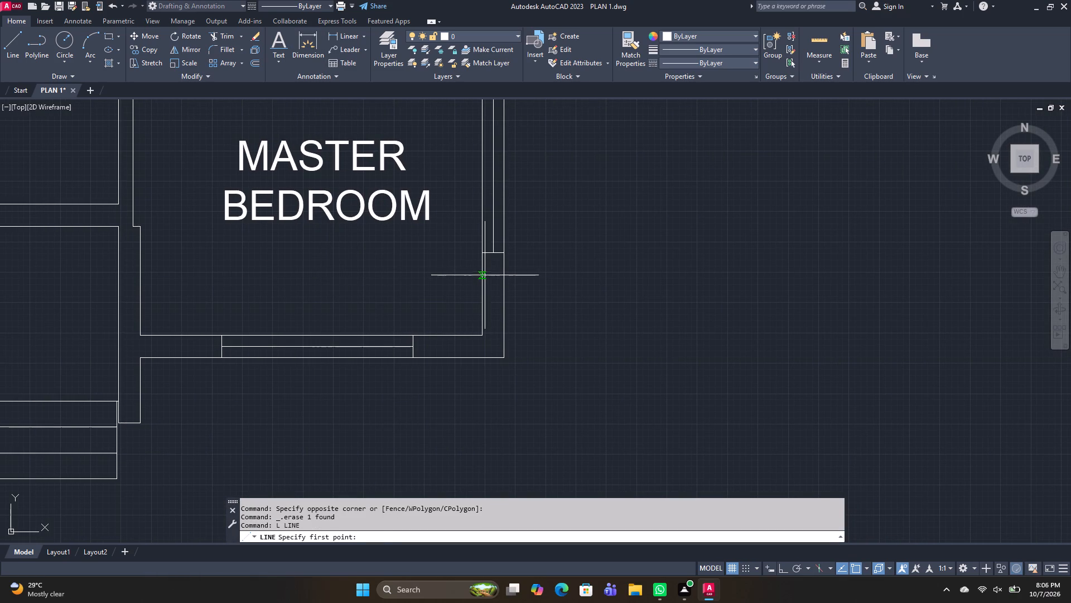
click(143, 272)
key(space)
Change the BEDROOM label in the west plan's southwest space, beside the entrance steps, to VERANDAH.
middle_drag(291, 289, 541, 273)
scroll(293, 289, down, 1)
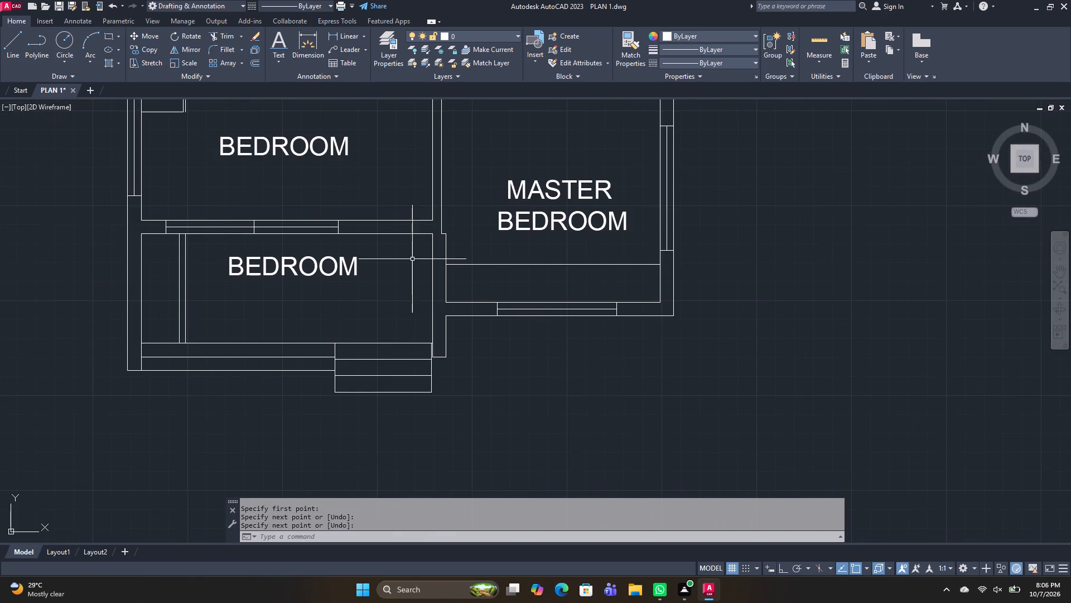
double_click(326, 261)
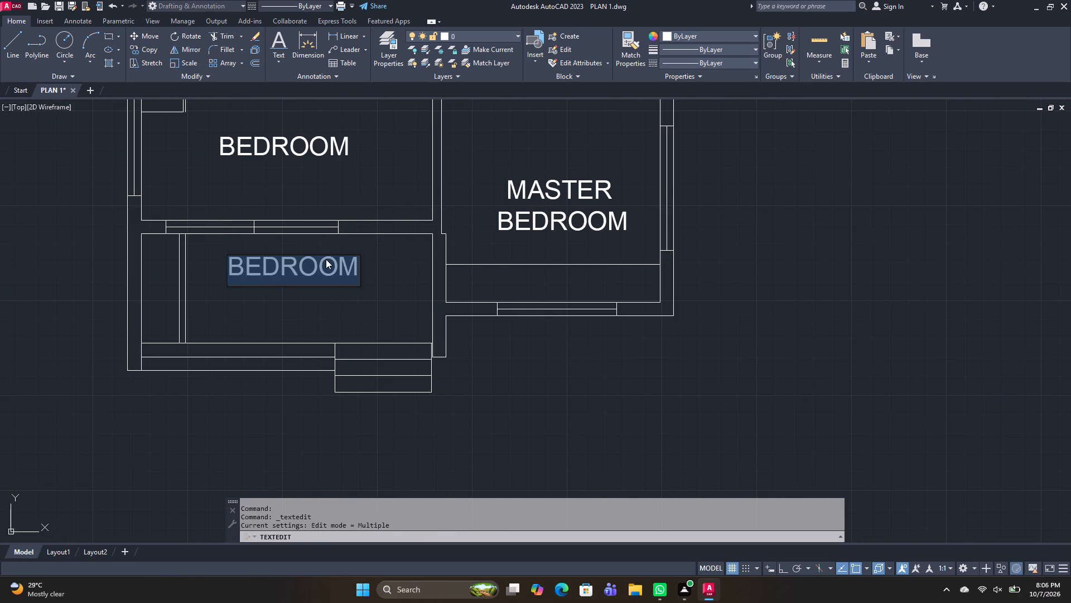
text(VERA)
text(NDAH)
key(Return)
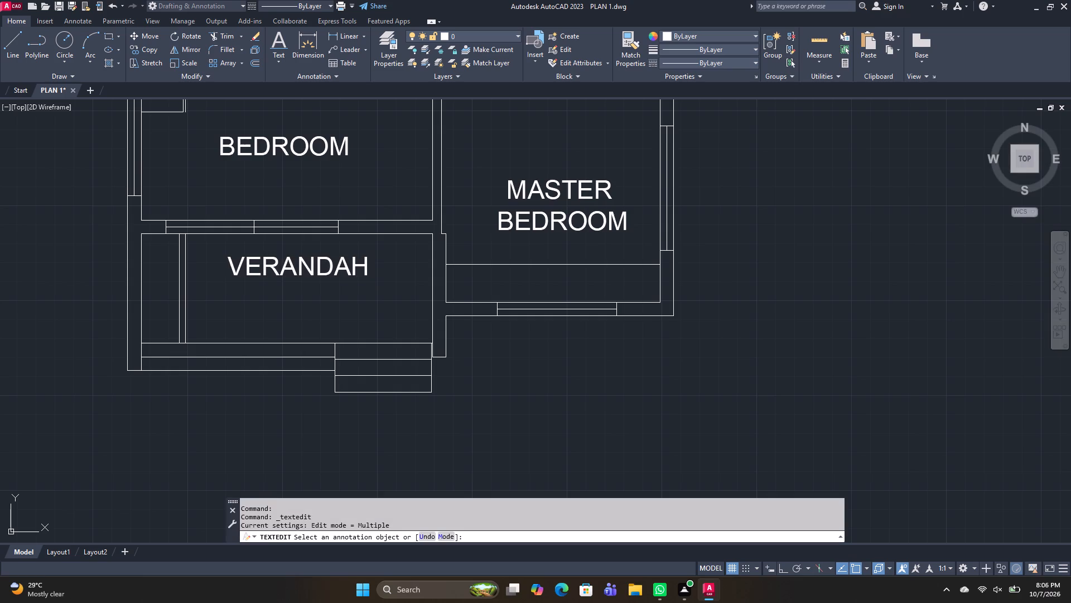
Change the BEDROOM label directly north of the verandah in the west plan to LIVING ROOM.
double_click(295, 152)
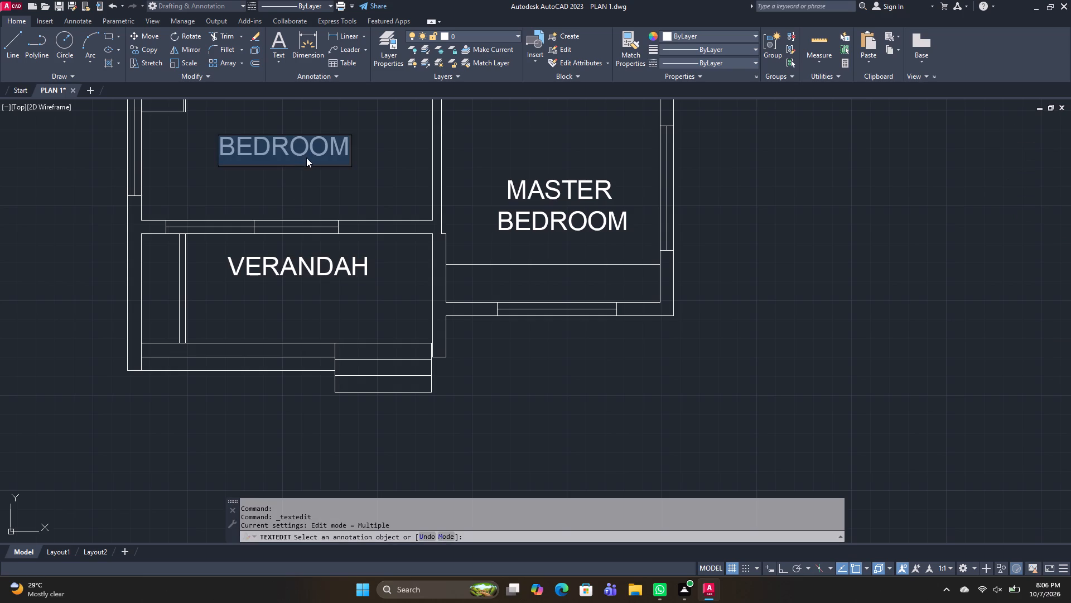
text(LI)
text(VING)
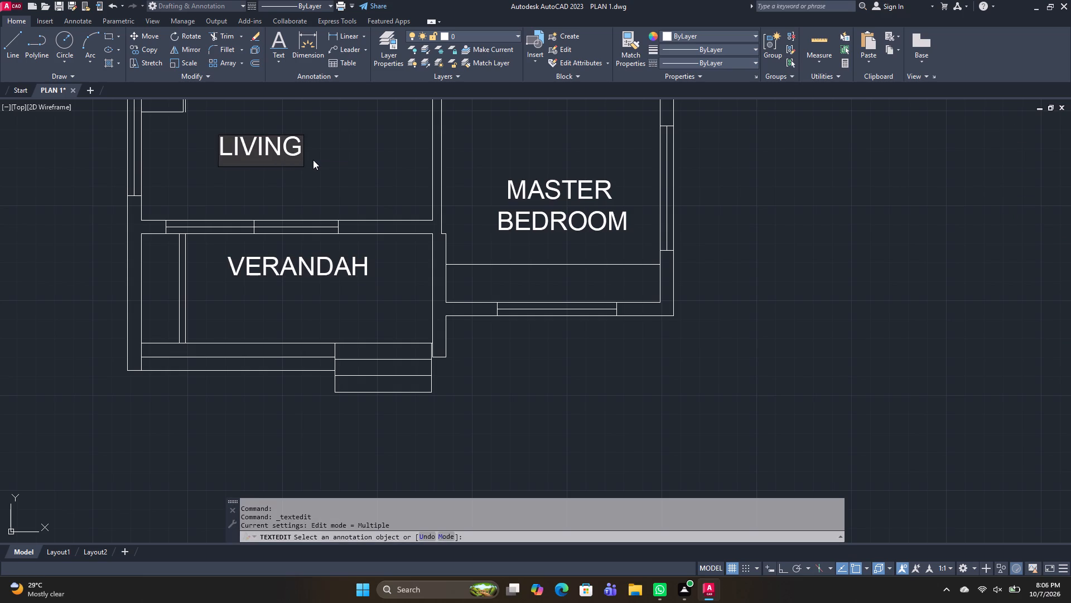
middle_drag(341, 181, 423, 362)
middle_click(423, 362)
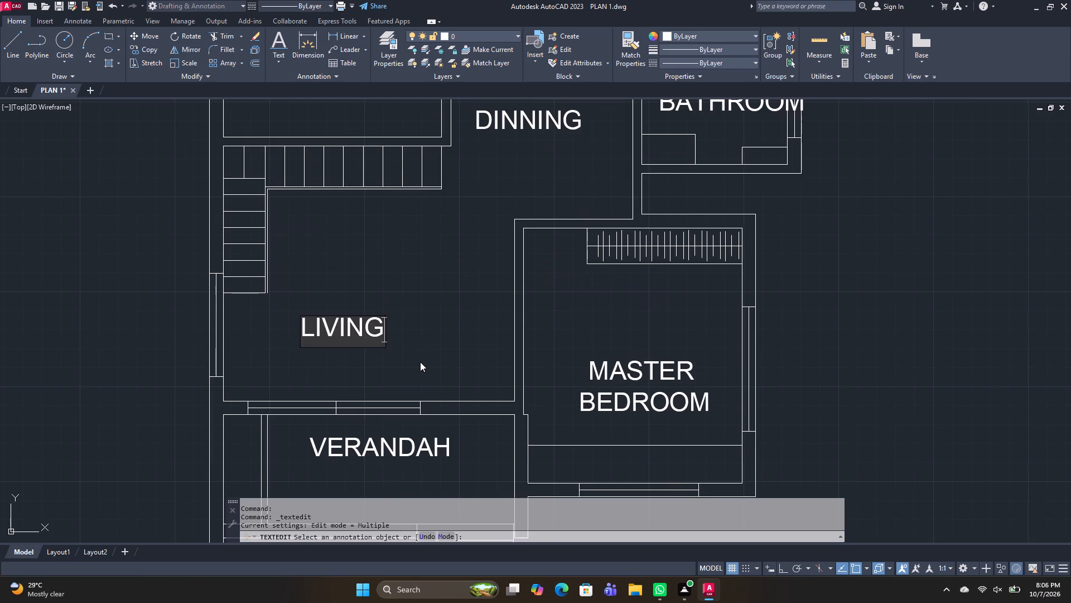
key(space)
text(ROOM)
key(Return)
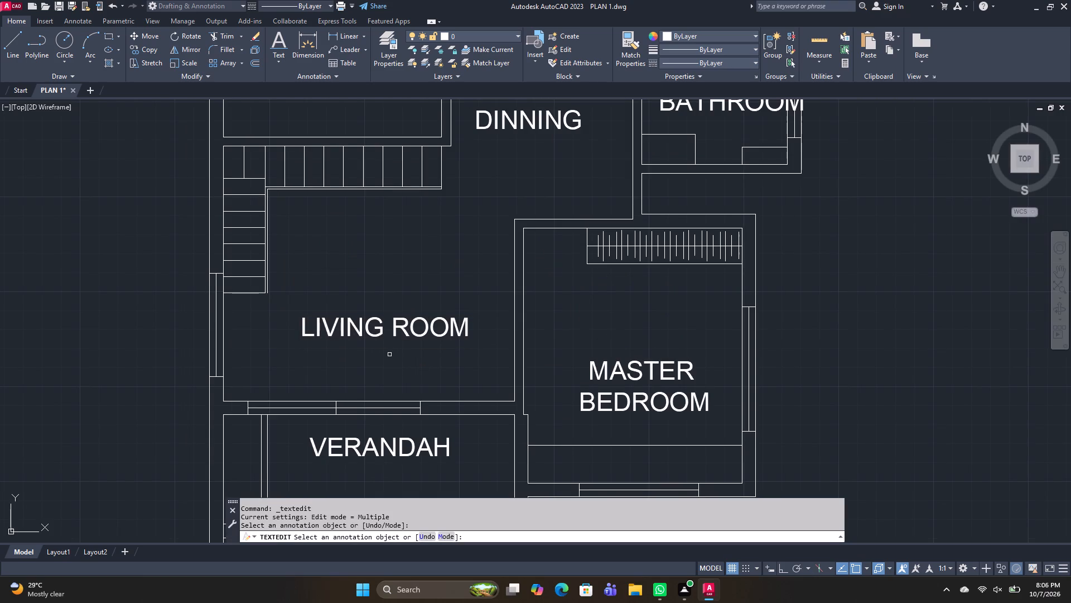
Change the BEDROOM label in the east plan's space just north of the long slatted strip to OPEN TERRACE.
scroll(389, 353, down, 1)
middle_drag(530, 377, 355, 386)
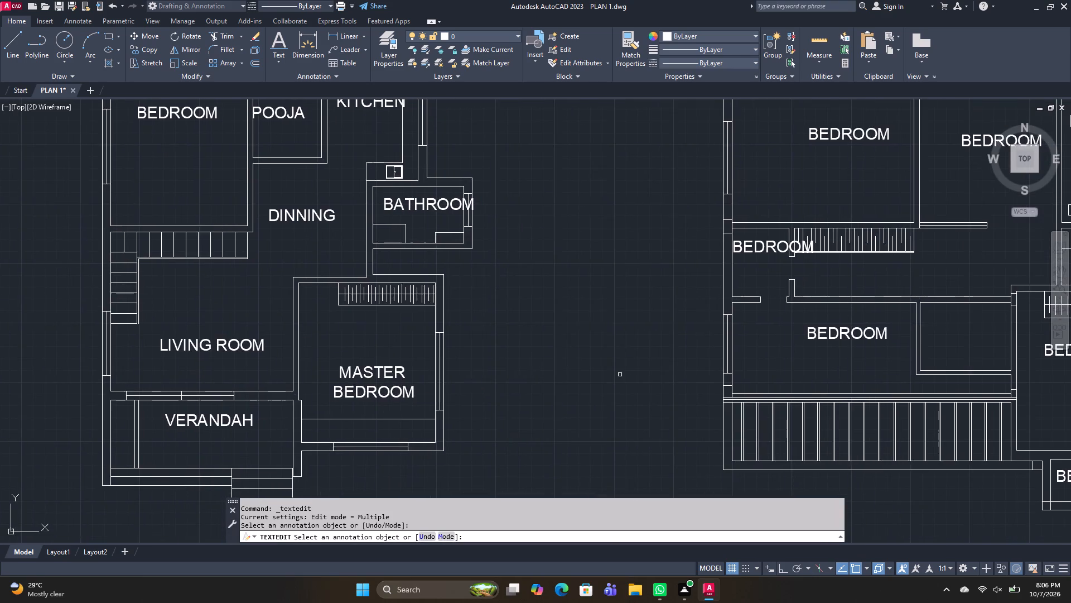
scroll(620, 375, down, 1)
middle_drag(787, 355, 608, 342)
scroll(590, 333, up, 1)
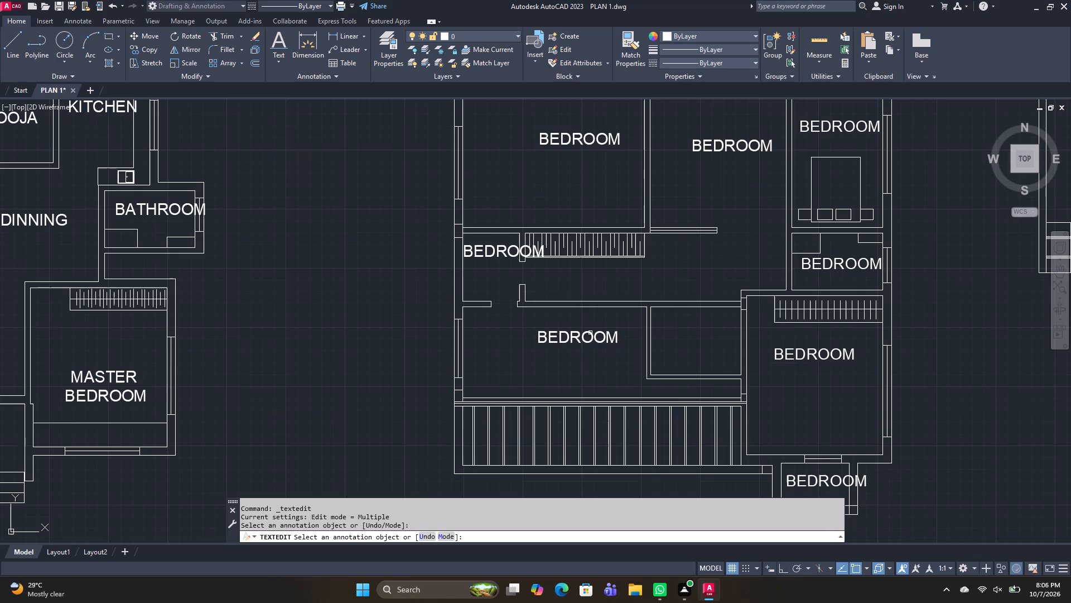
double_click(576, 339)
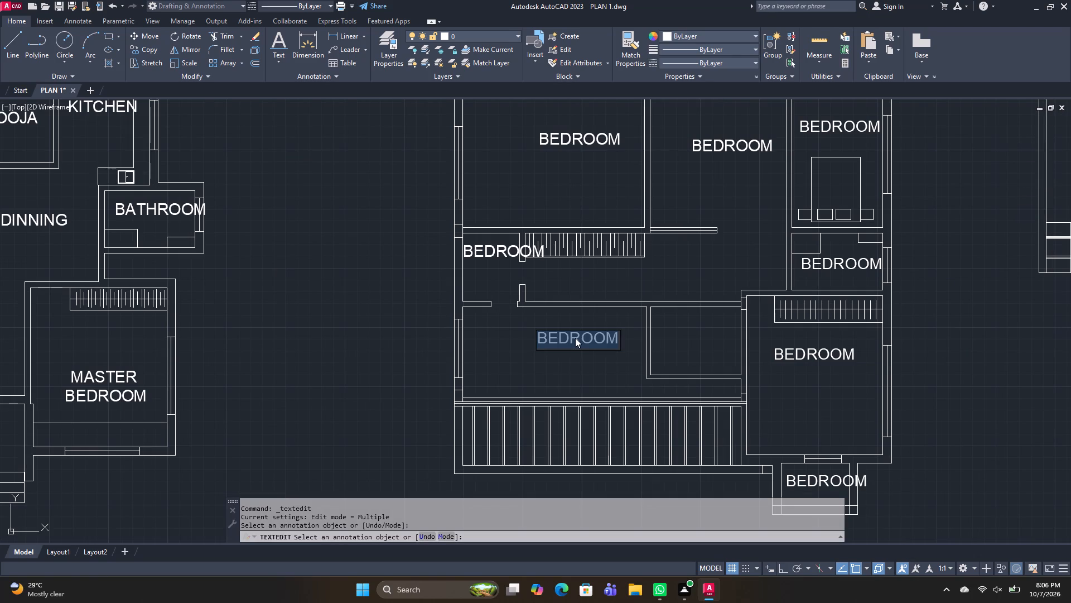
text(OPEN TERRACE)
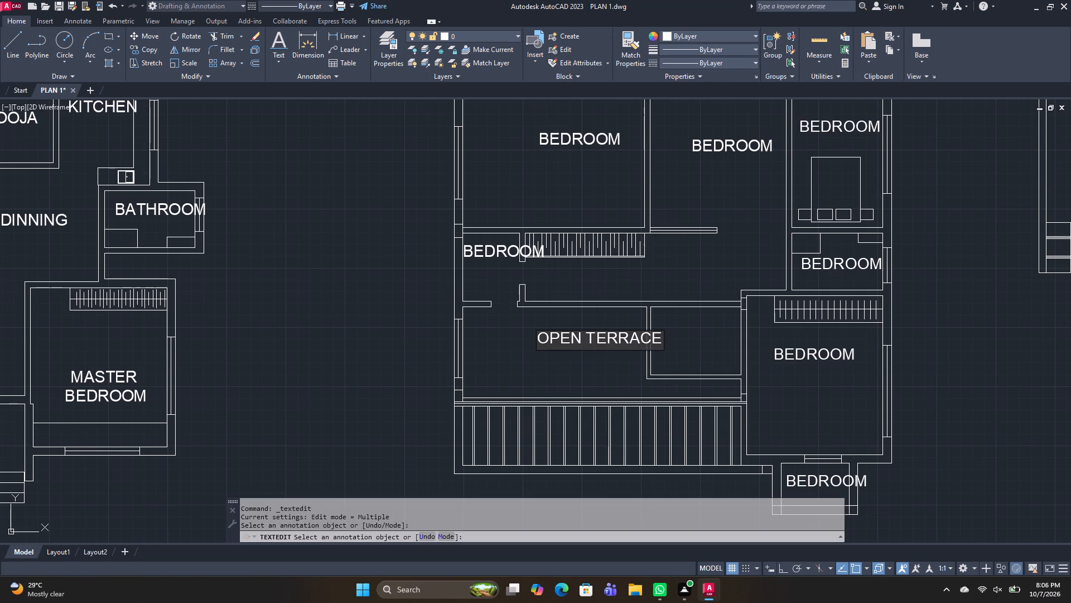
key(Return)
Change the BEDROOM label beside the wardrobe, north of the open terrace in the east plan, to BALCONY.
middle_drag(594, 200, 594, 240)
scroll(544, 286, up, 2)
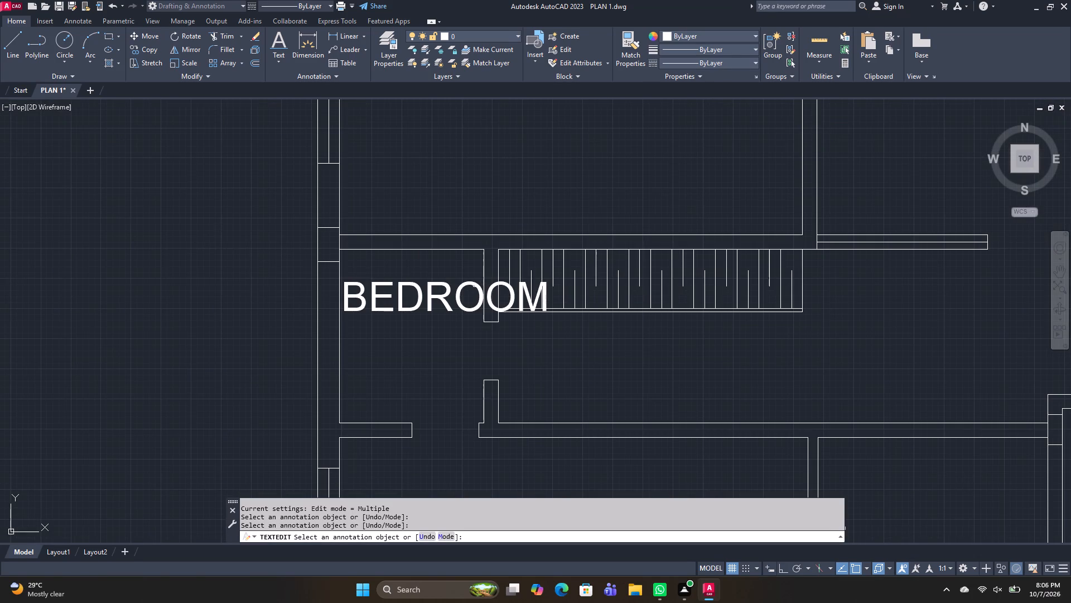
double_click(474, 285)
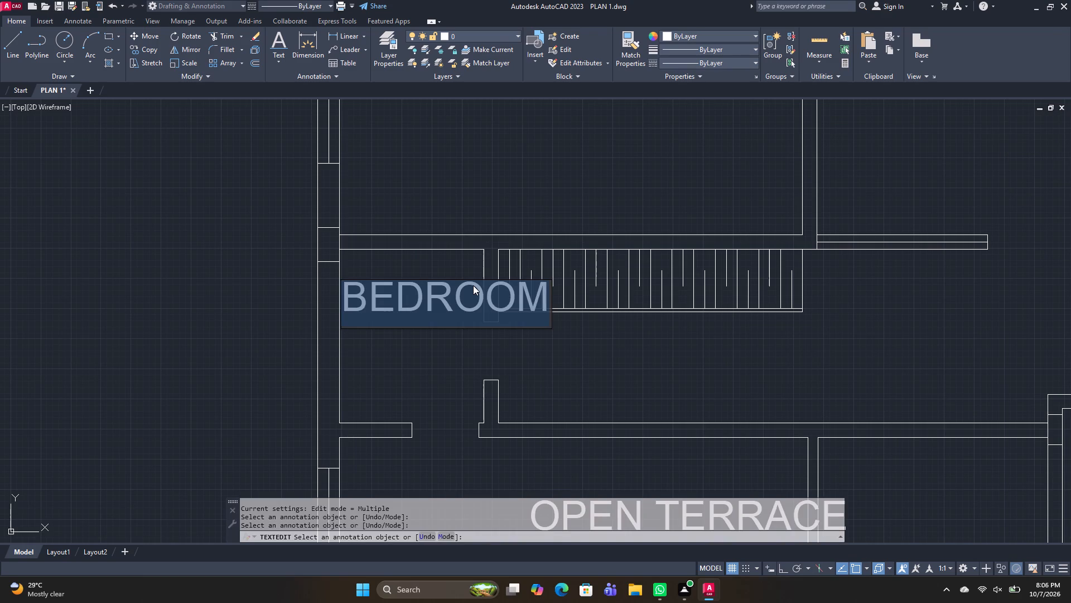
text(BALCONY)
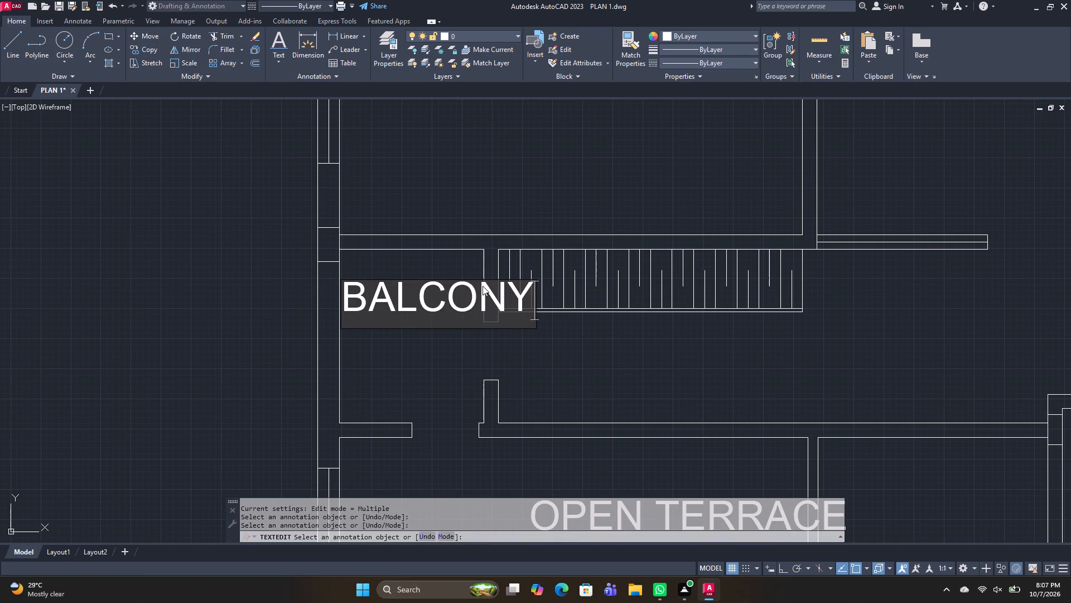
key(space)
key(Return)
Change the label in the east plan's large northwest room to BEDROOM 3.
middle_drag(523, 320, 481, 438)
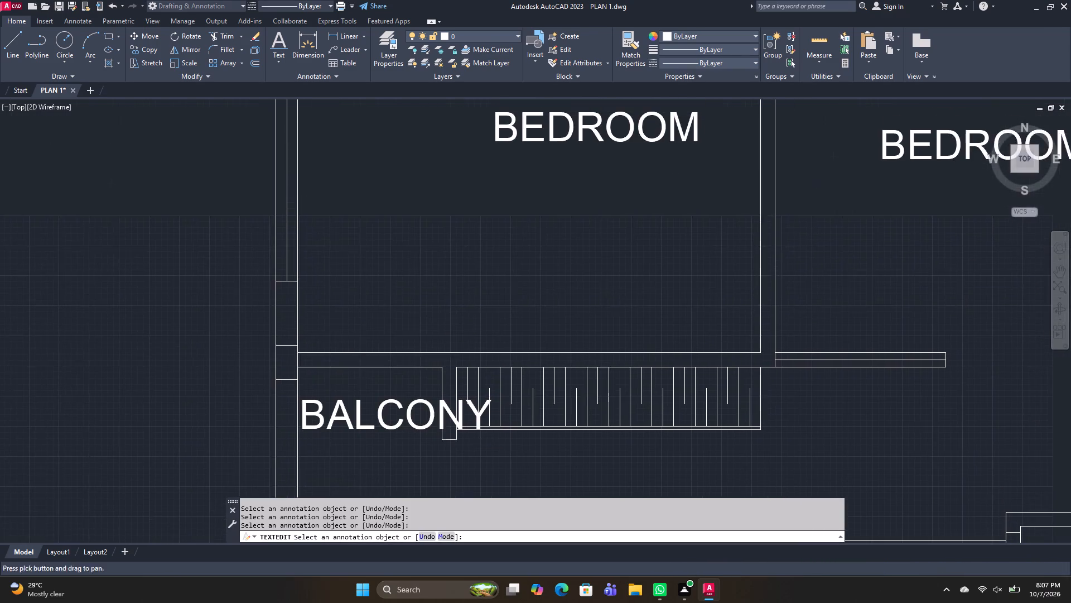
scroll(517, 358, down, 2)
double_click(544, 265)
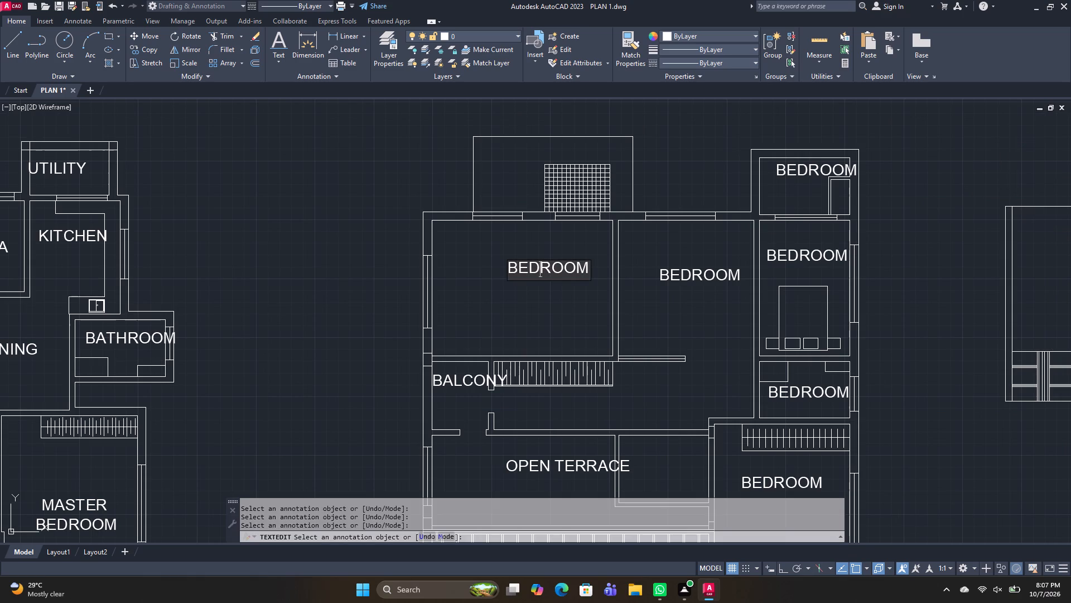
click(588, 267)
key(space)
key(3)
key(space)
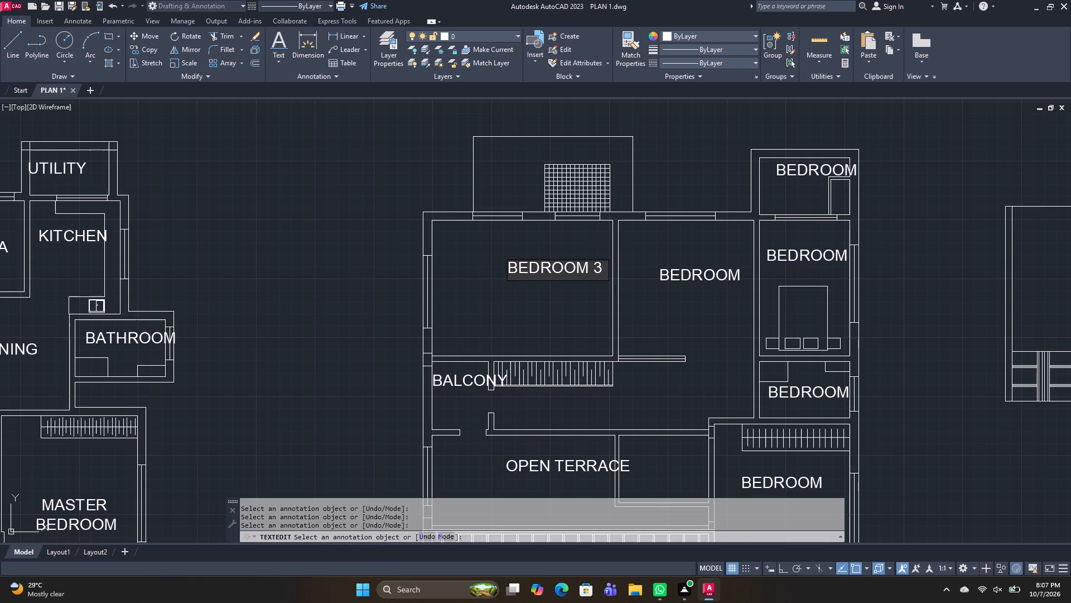
key(Return)
Change the label in the room directly east of BEDROOM 3 to STUDY/FAMILY.
click(704, 269)
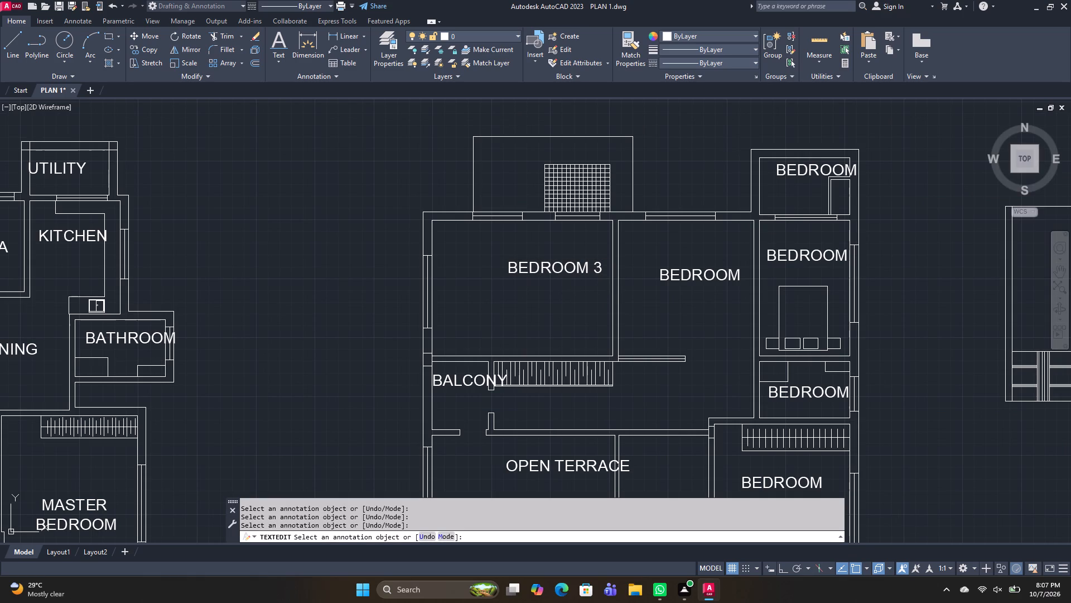
click(701, 269)
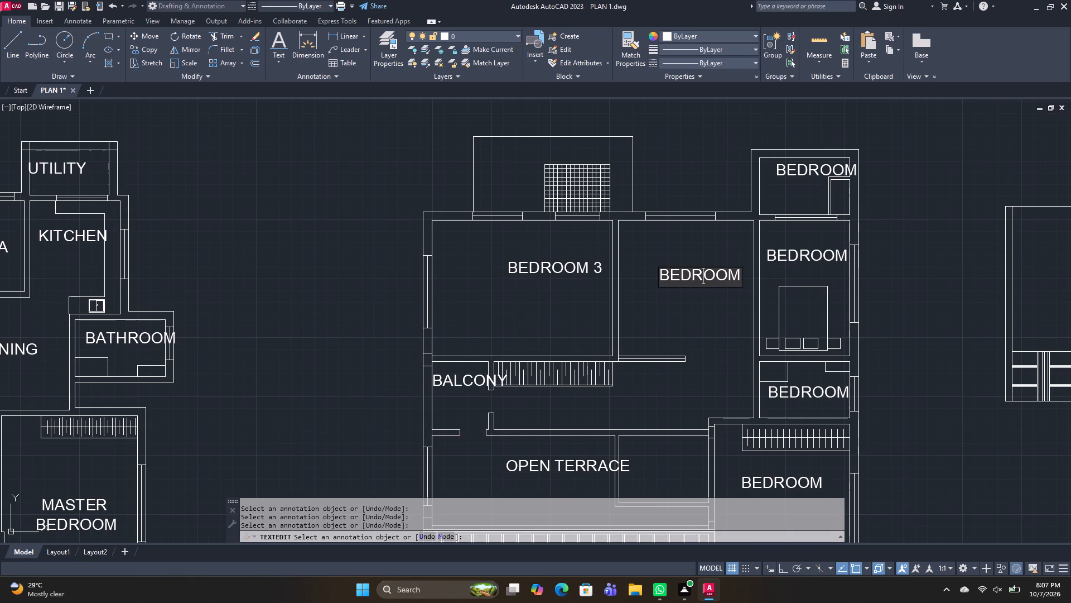
key(Escape)
double_click(707, 276)
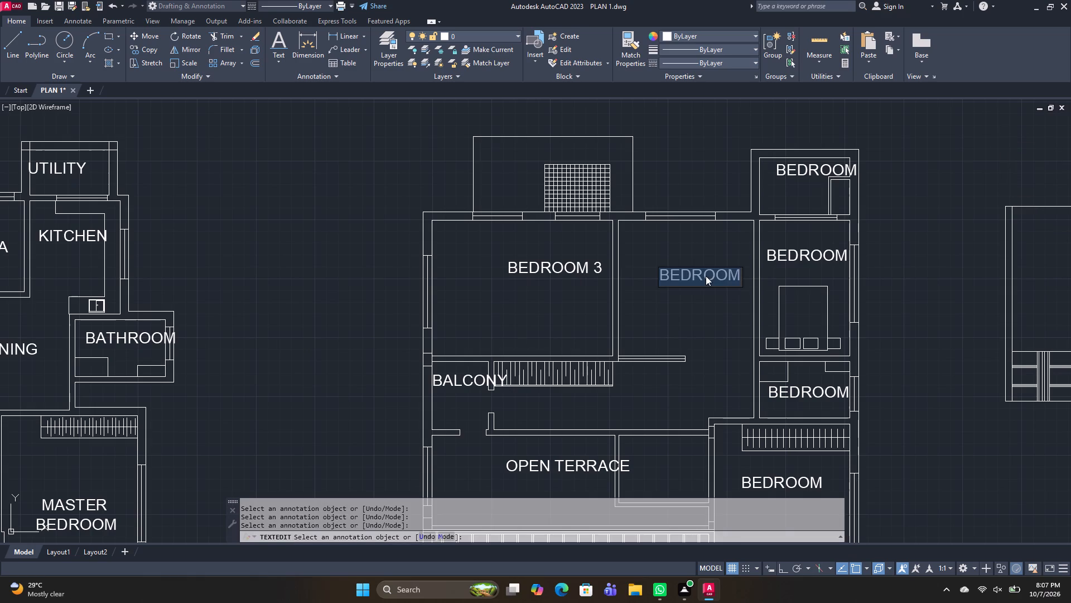
text(STUDY)
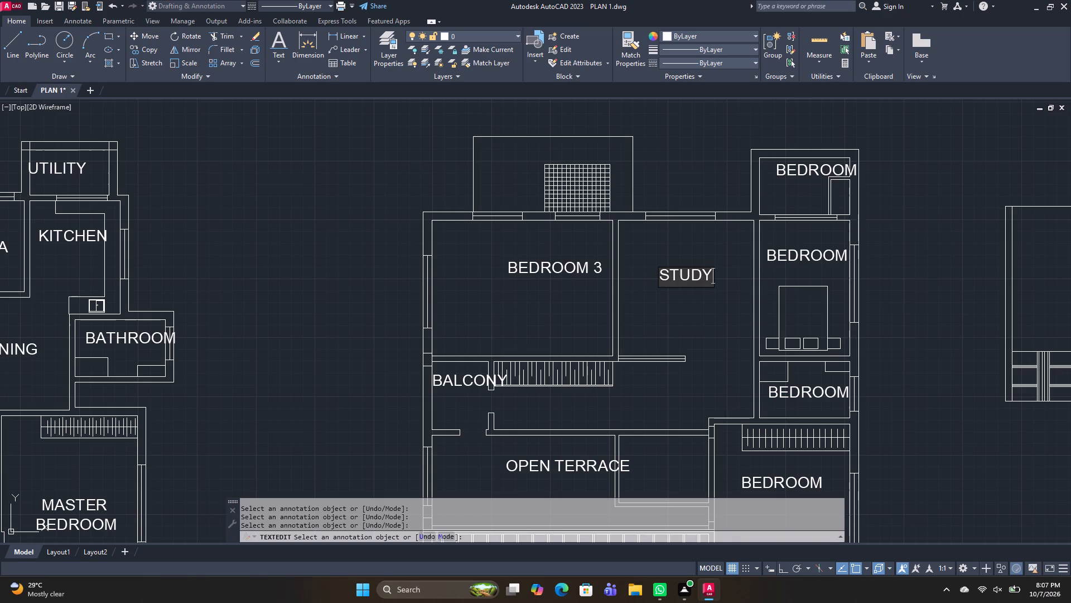
key(slash)
text(FAMILY)
key(Return)
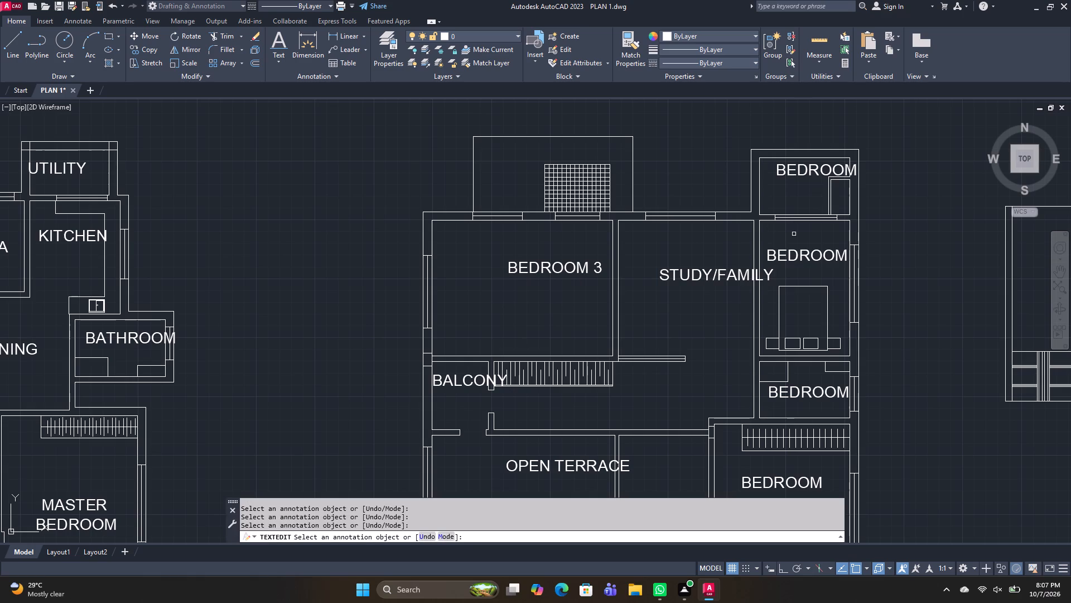
Change the label in the furnished room east of STUDY/FAMILY, above the bed, to BEDROOM 4.
double_click(793, 253)
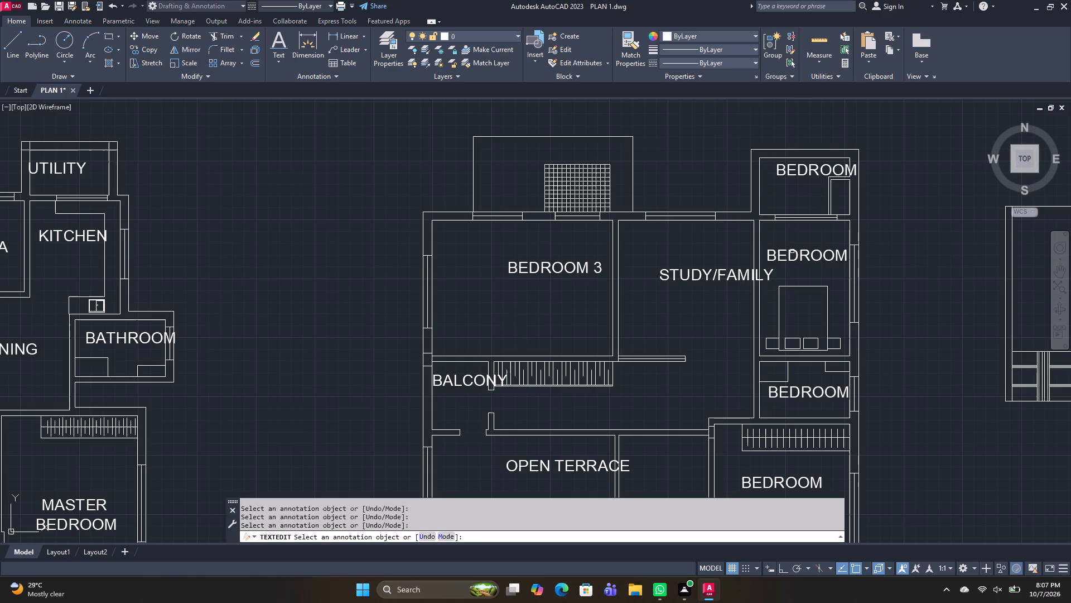
click(792, 251)
scroll(829, 257, up, 2)
click(870, 252)
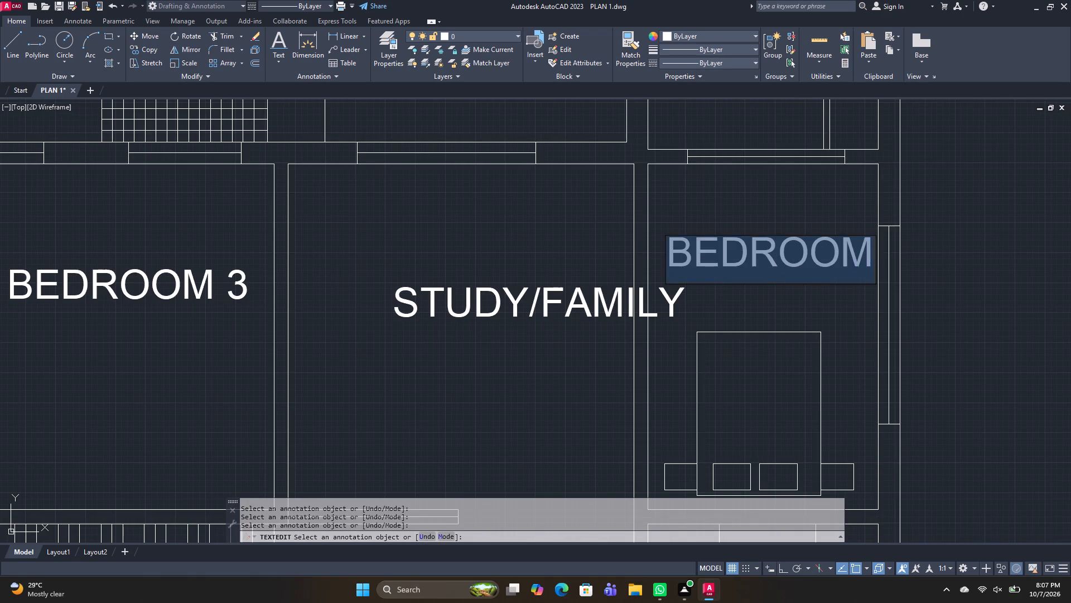
key(space)
text(4)
key(Return)
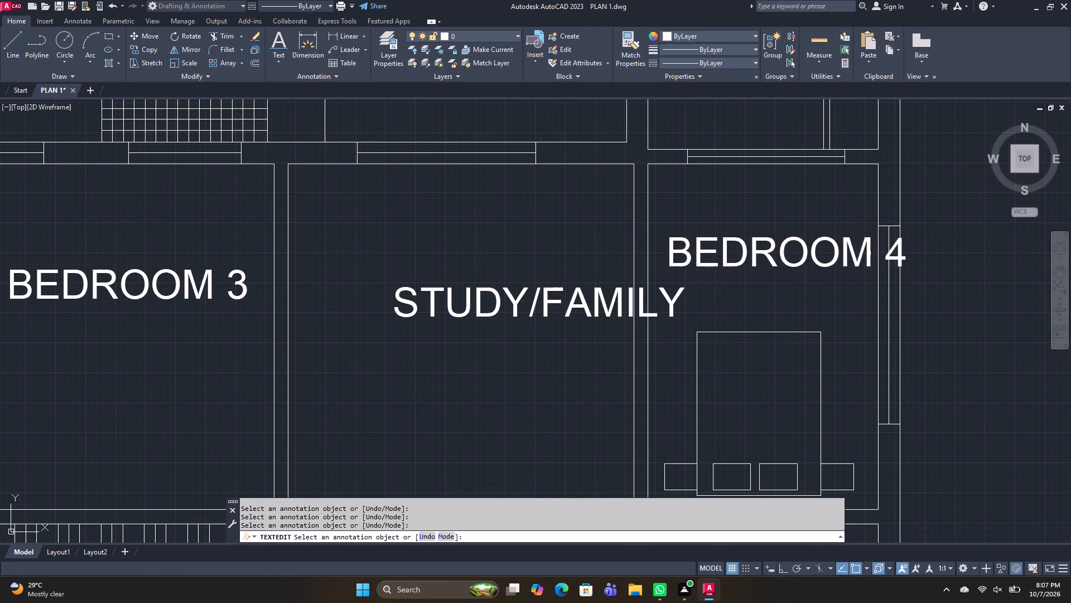
Change the label in the small room north of BEDROOM 4, at the east plan's northeast corner, to BALCONY.
scroll(785, 319, down, 1)
double_click(787, 137)
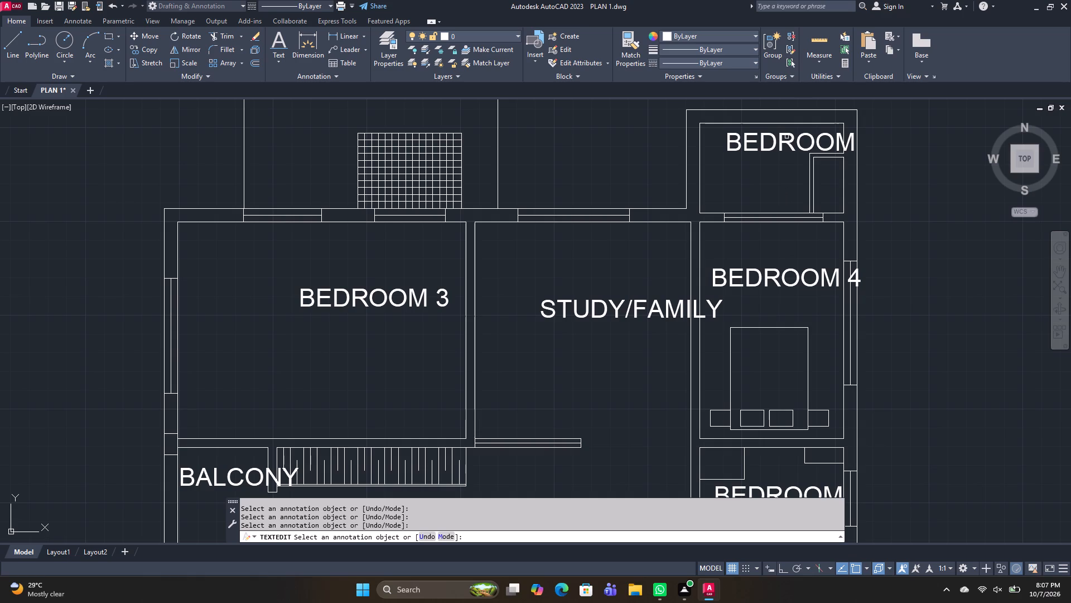
double_click(777, 142)
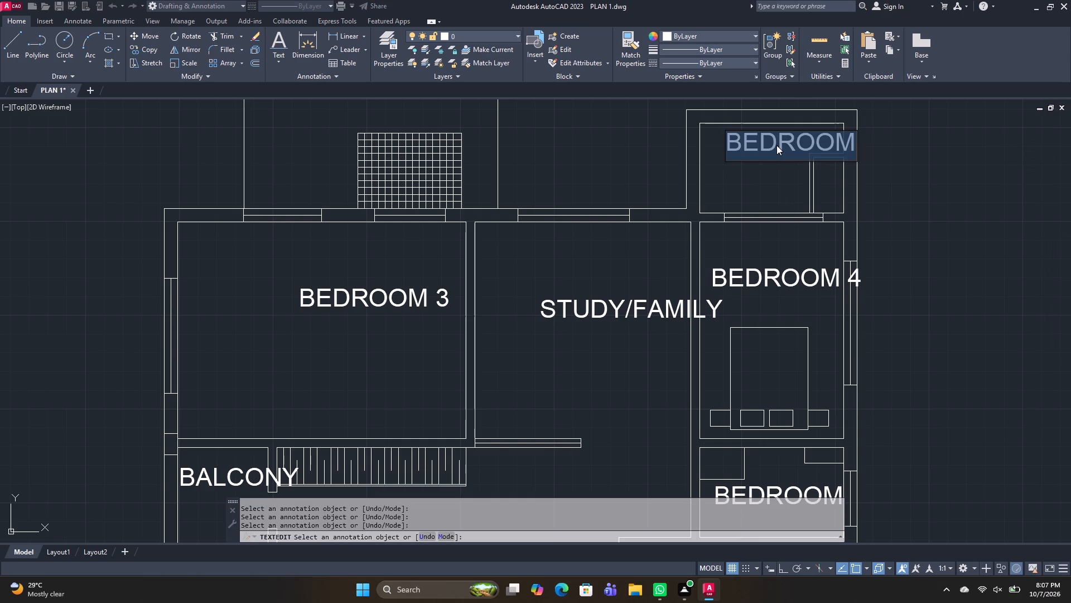
text(BALCONY)
key(Return)
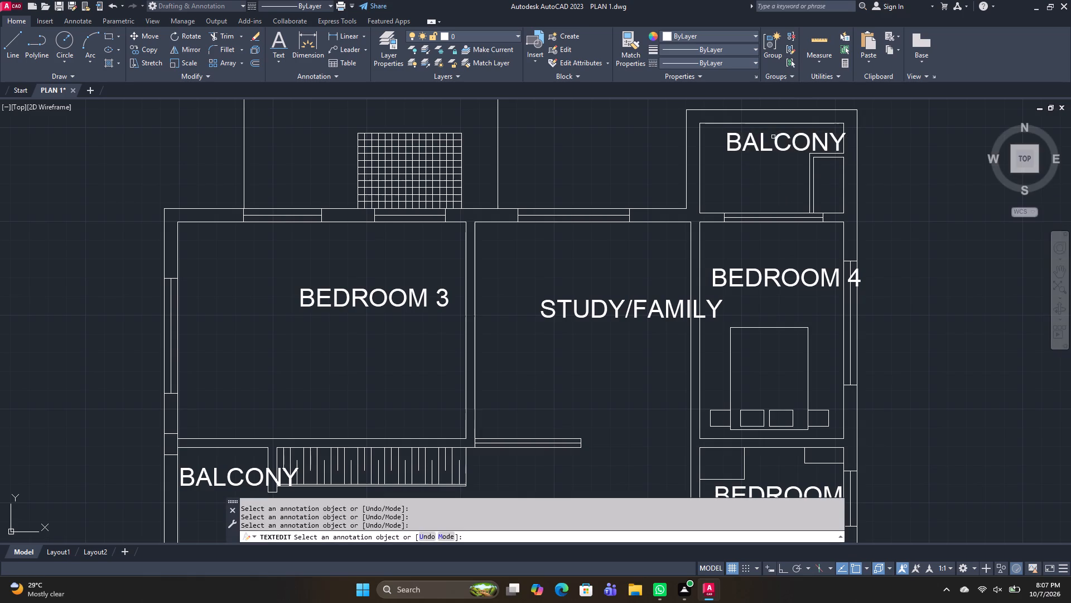
Change the label in the small room directly south of BEDROOM 4 in the east plan to BATHROOM.
scroll(747, 170, down, 3)
middle_drag(655, 208, 541, 120)
scroll(652, 194, up, 1)
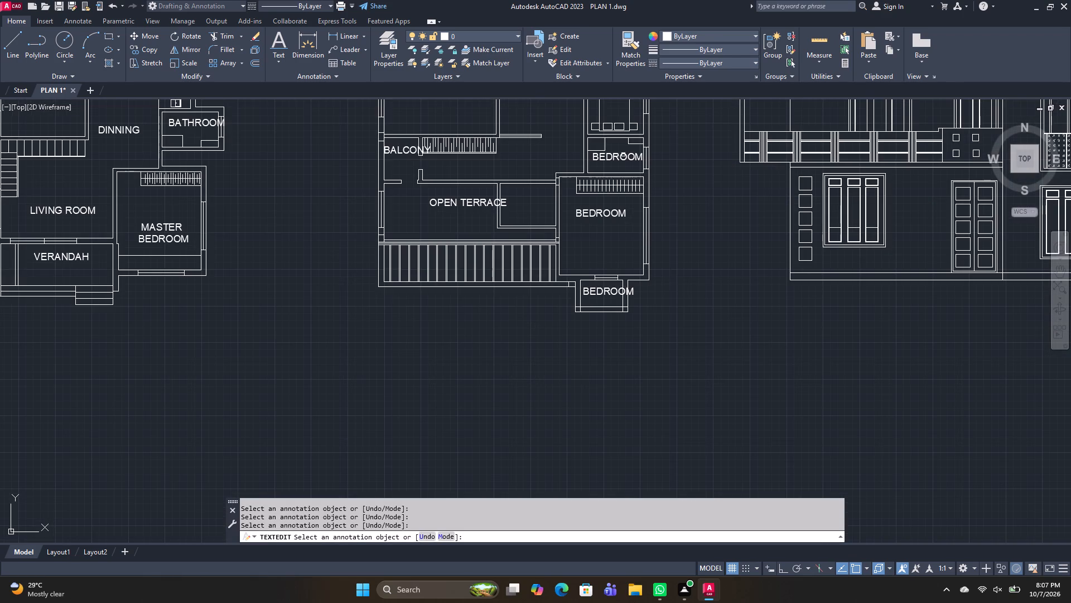
double_click(623, 155)
text(BAT)
text(HRP)
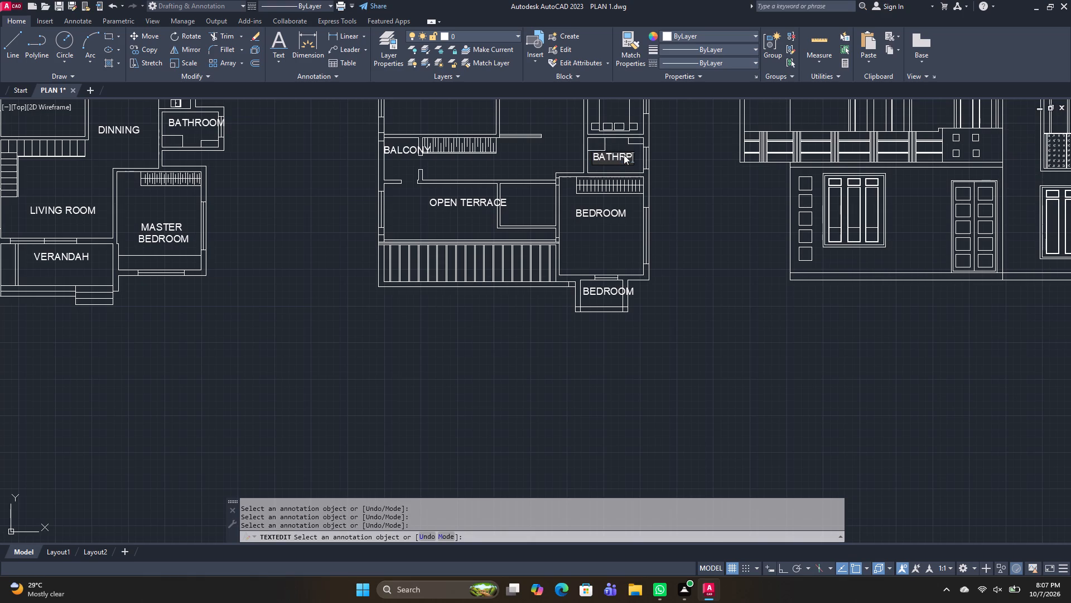
key(BackSpace)
key(o)
text(OM)
key(Return)
Change the label in the large room south of the east plan's BATHROOM to BEDROOM 2.
scroll(617, 262, up, 1)
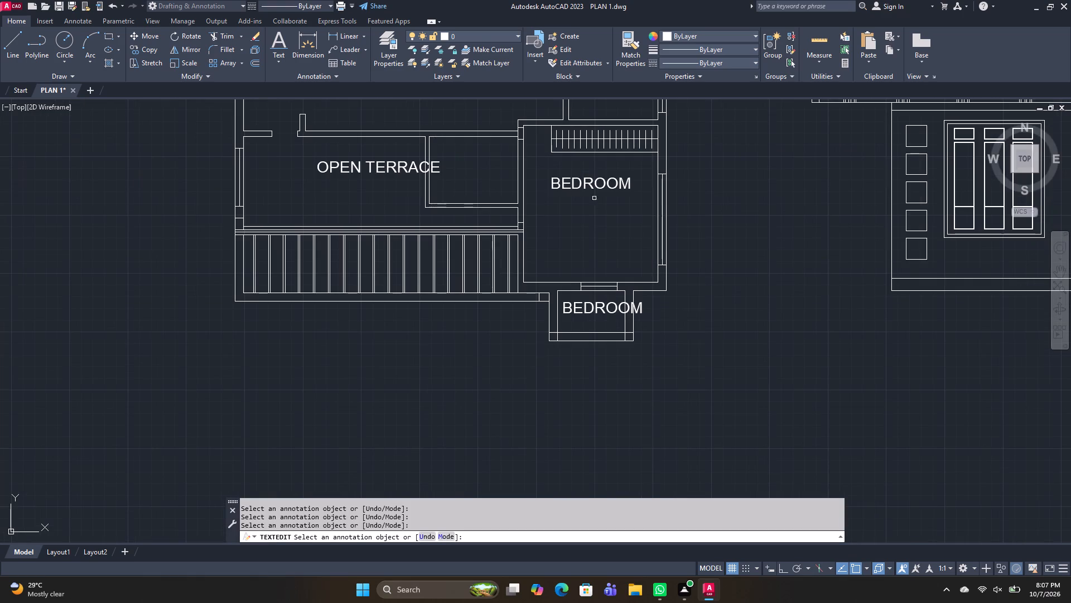
double_click(590, 183)
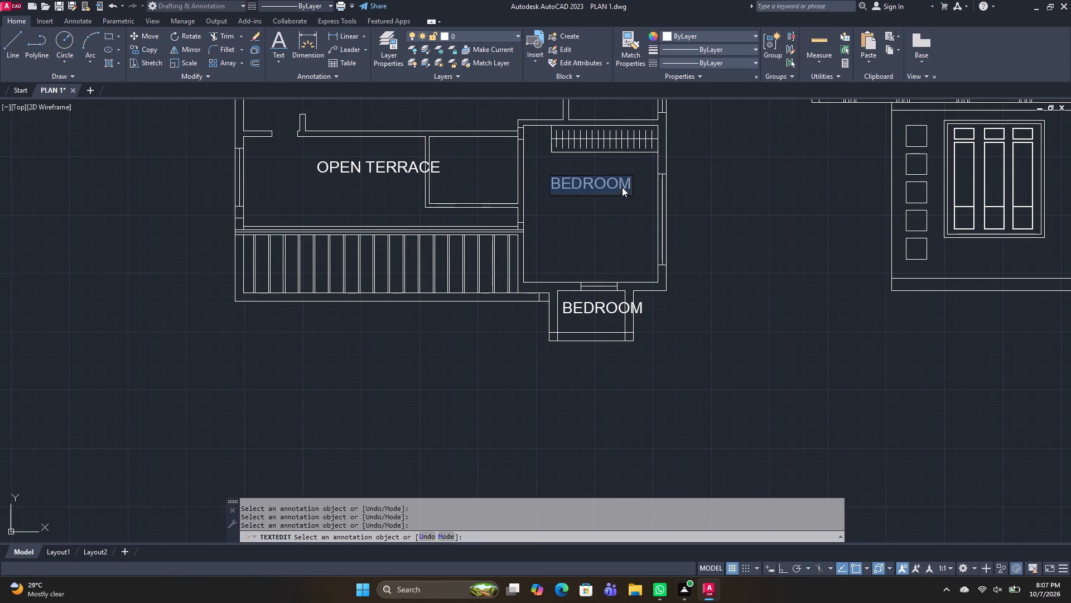
click(623, 186)
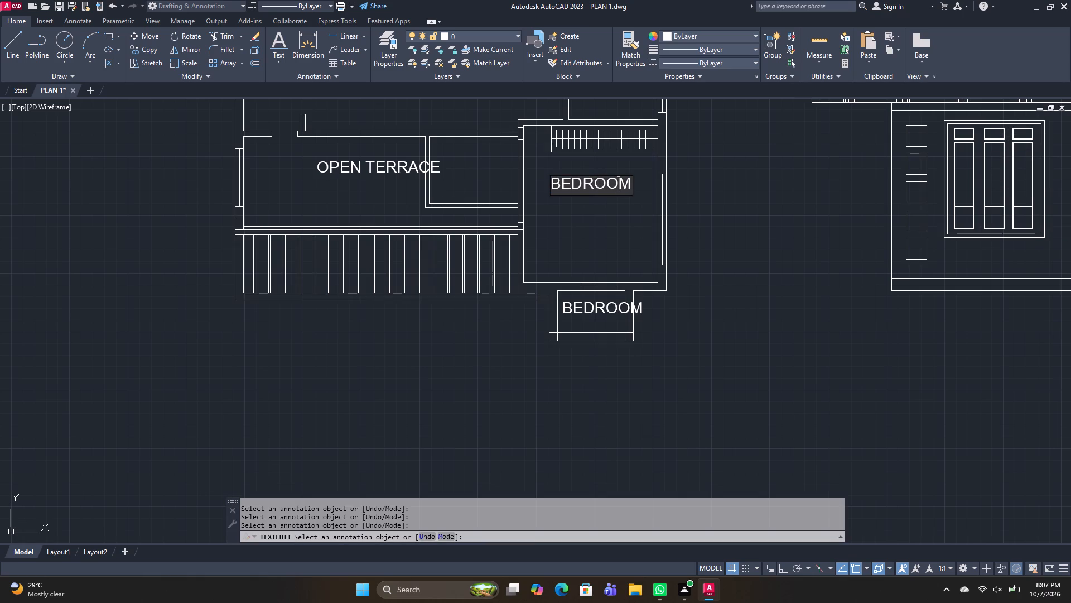
click(629, 187)
key(space)
text(2)
key(Return)
Change the label in the small projection south of BEDROOM 2 to BALCONY.
double_click(597, 309)
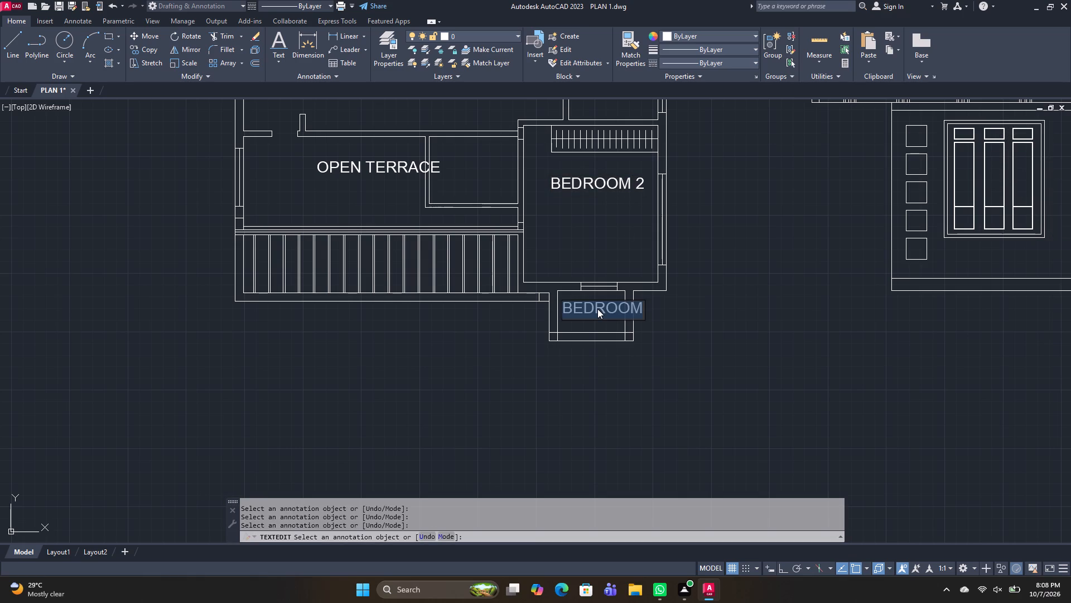
text(BALCONY)
key(Return)
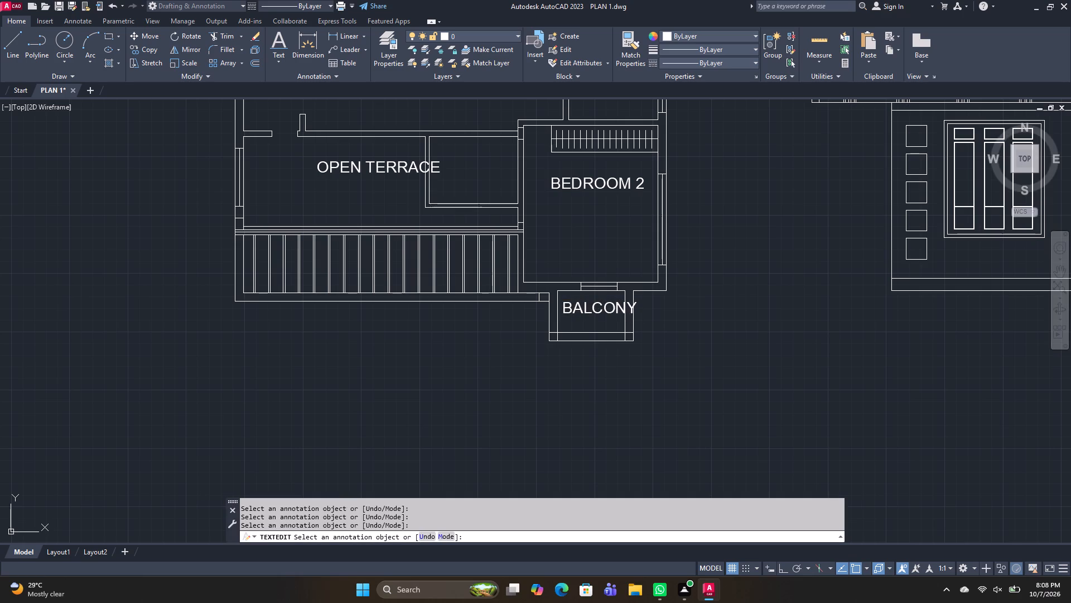
Save the drawing with the east plan's updated room labels.
scroll(595, 309, down, 2)
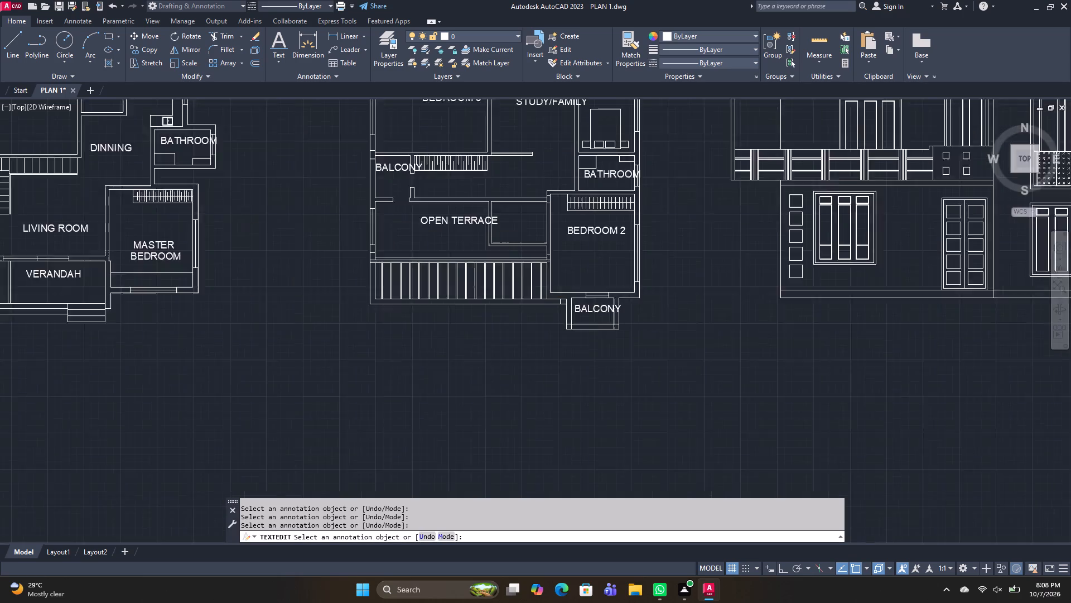
key(ctrl+s)
Copy the VERANDAH label to three spots, one below the west plan, one below the east plan and one below the elevation.
scroll(547, 299, down, 2)
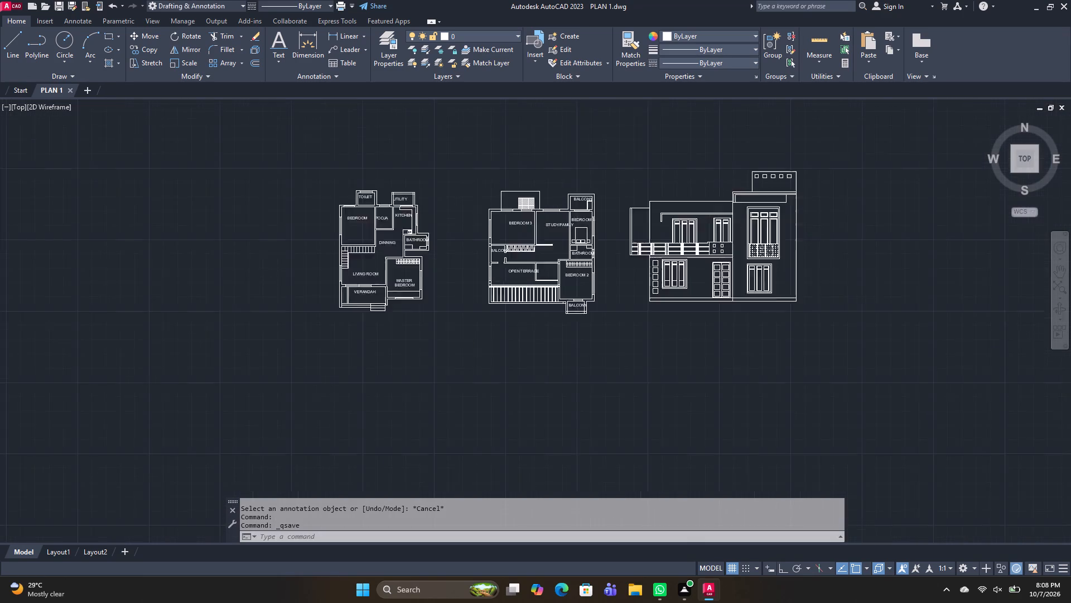
scroll(611, 305, up, 2)
middle_drag(620, 315, 642, 332)
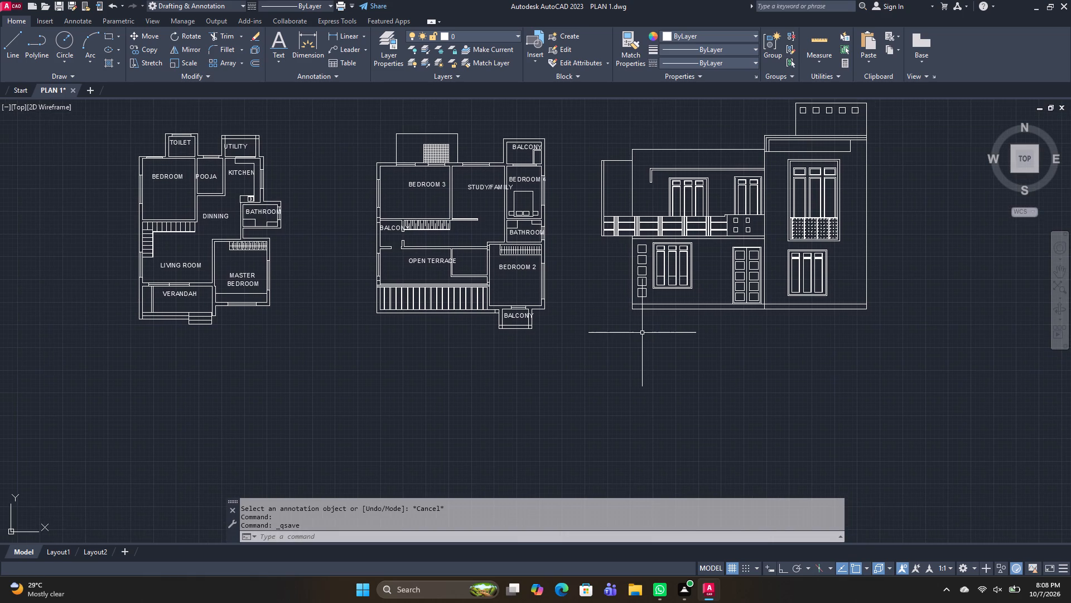
middle_drag(513, 356, 677, 331)
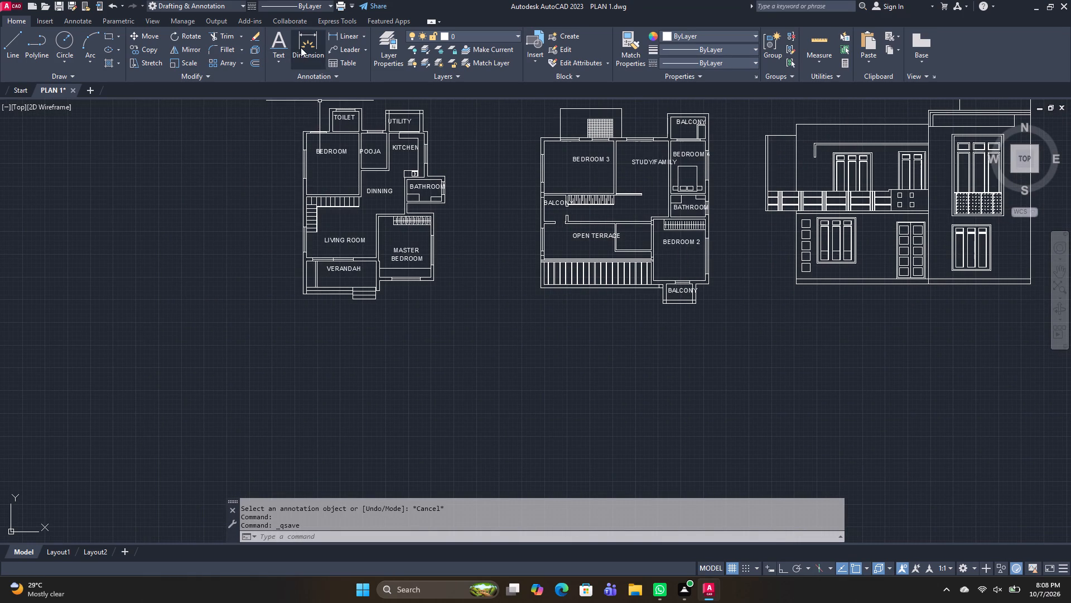
click(335, 270)
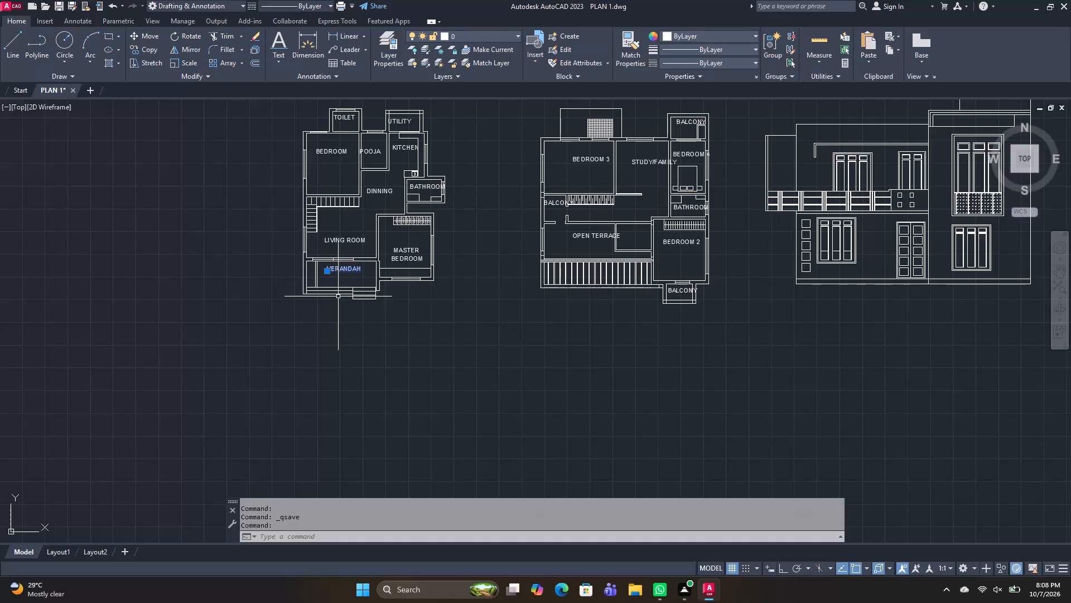
key(c)
key(o)
key(space)
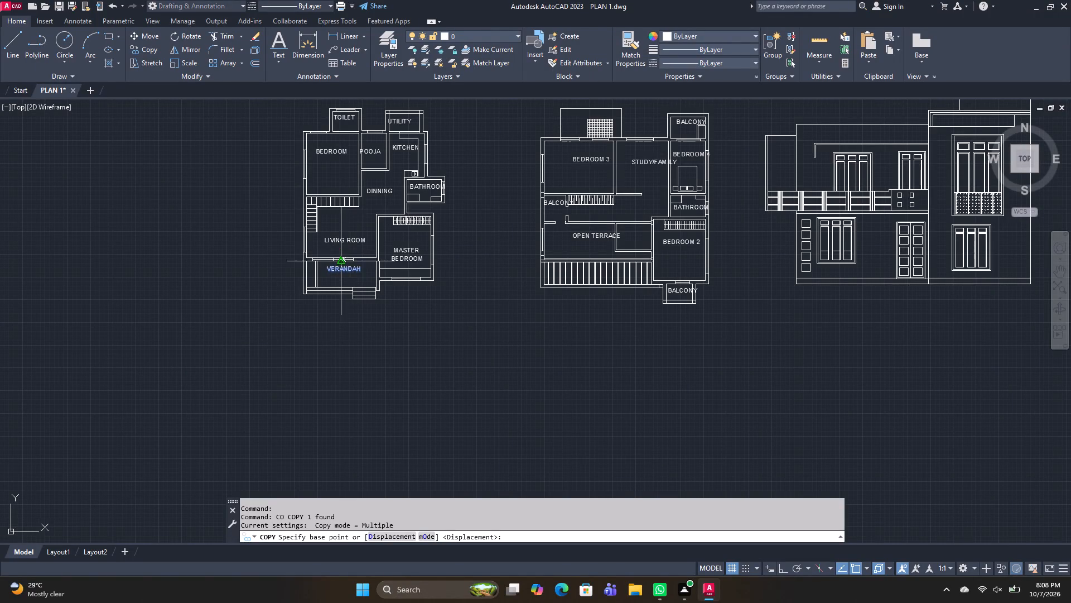
click(343, 272)
click(336, 332)
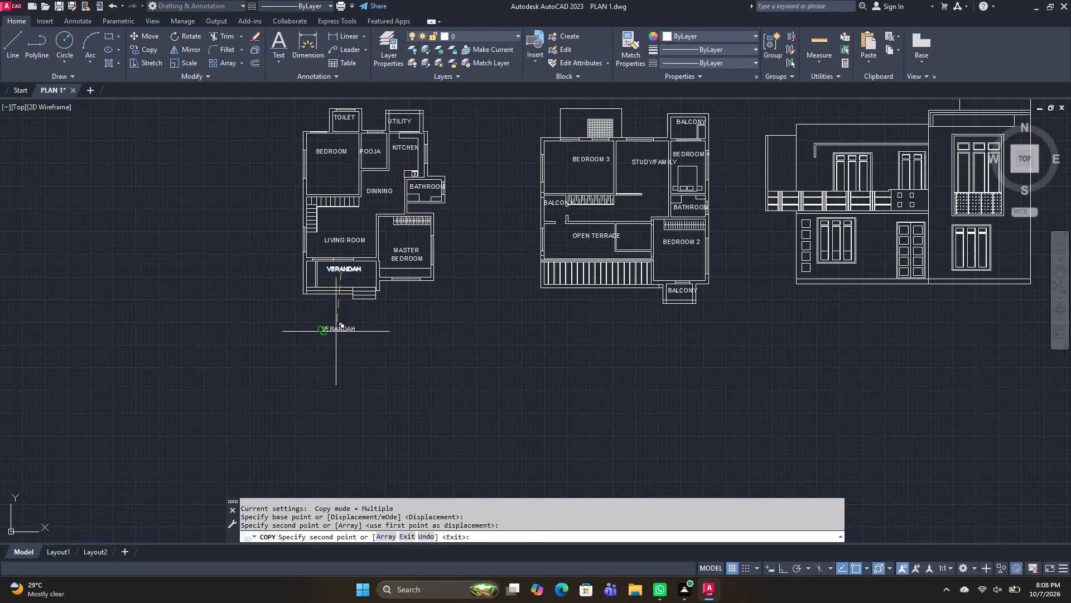
click(602, 326)
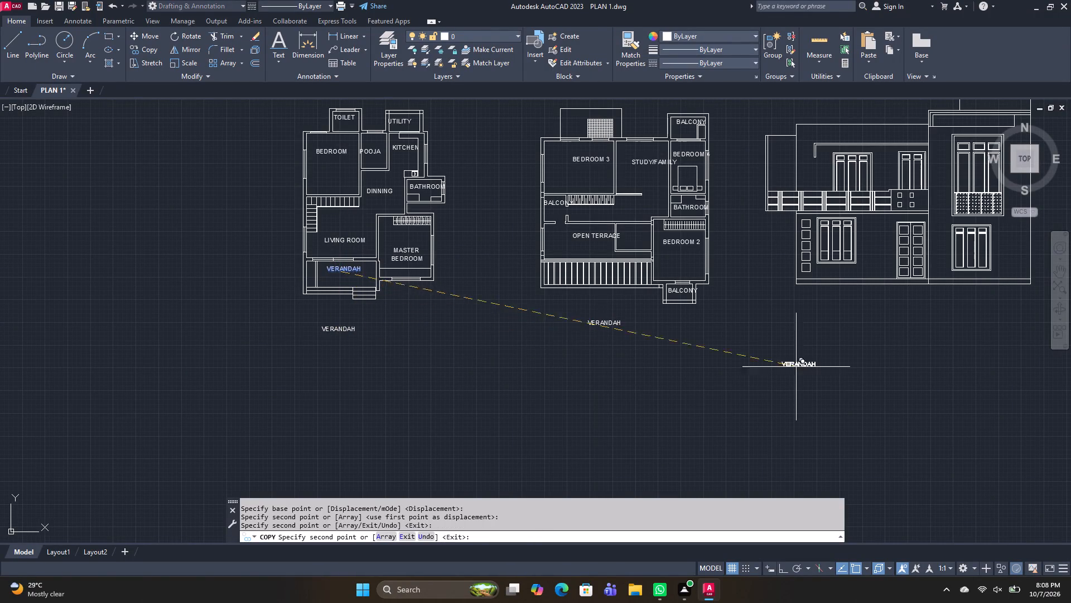
click(894, 318)
key(space)
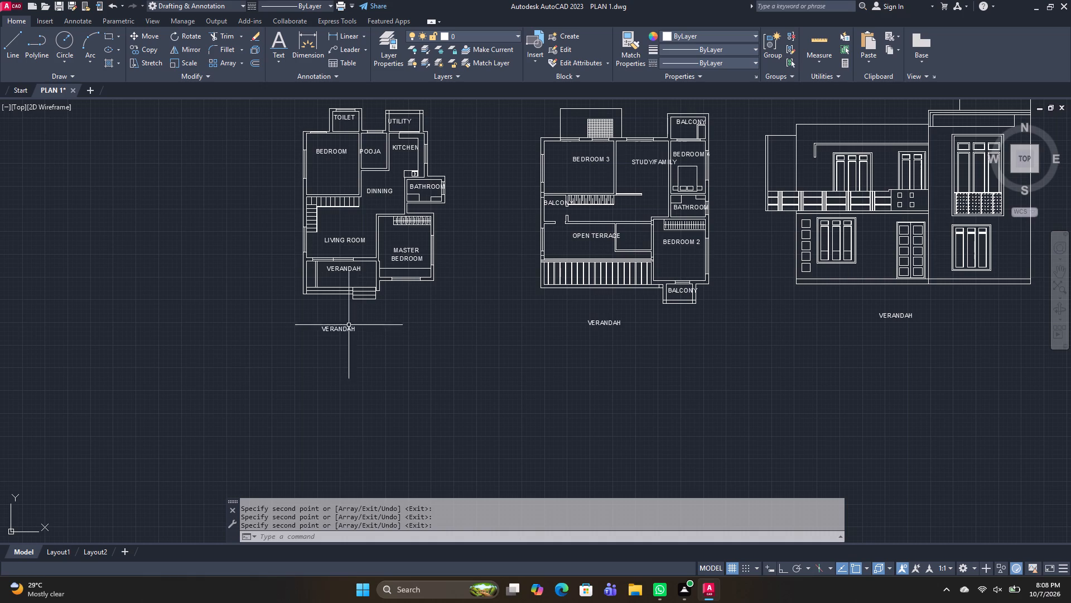
Change the copied label below the west plan to GROUND FLOOR PLAN.
double_click(339, 329)
text(GROUND FLOOR PLAN)
key(Return)
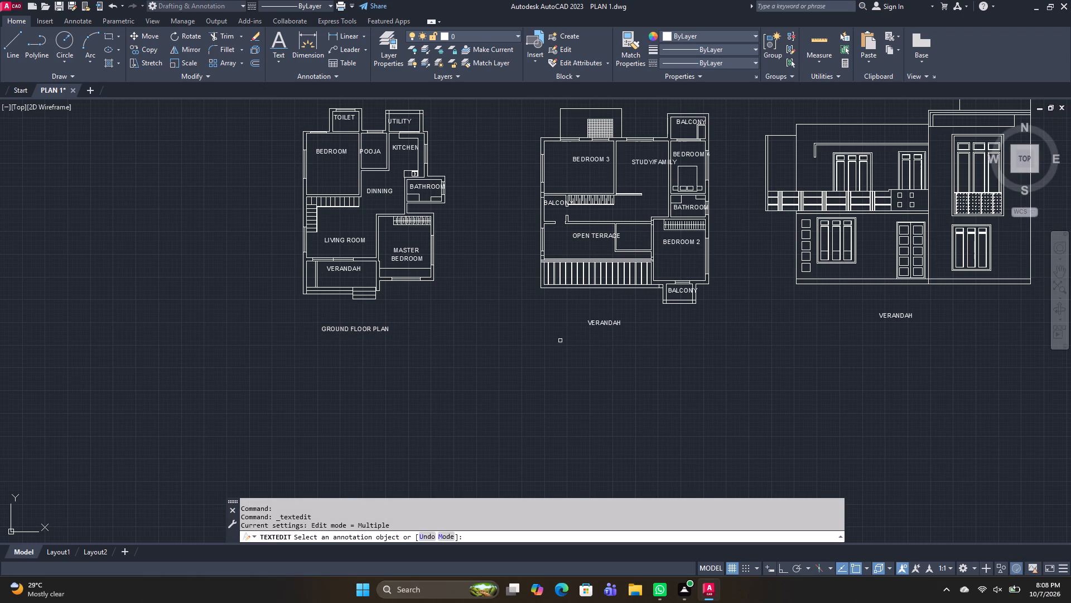
Change the copied label below the east plan to UPPER FLOOR PLAN.
double_click(610, 320)
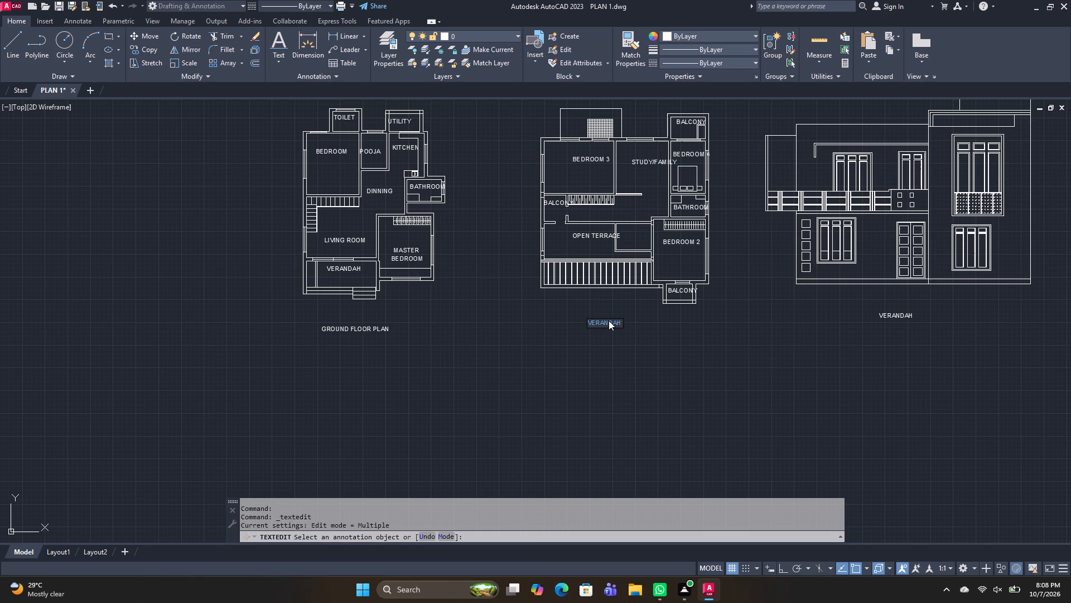
text(UPPER FLOOR PLAN)
key(Return)
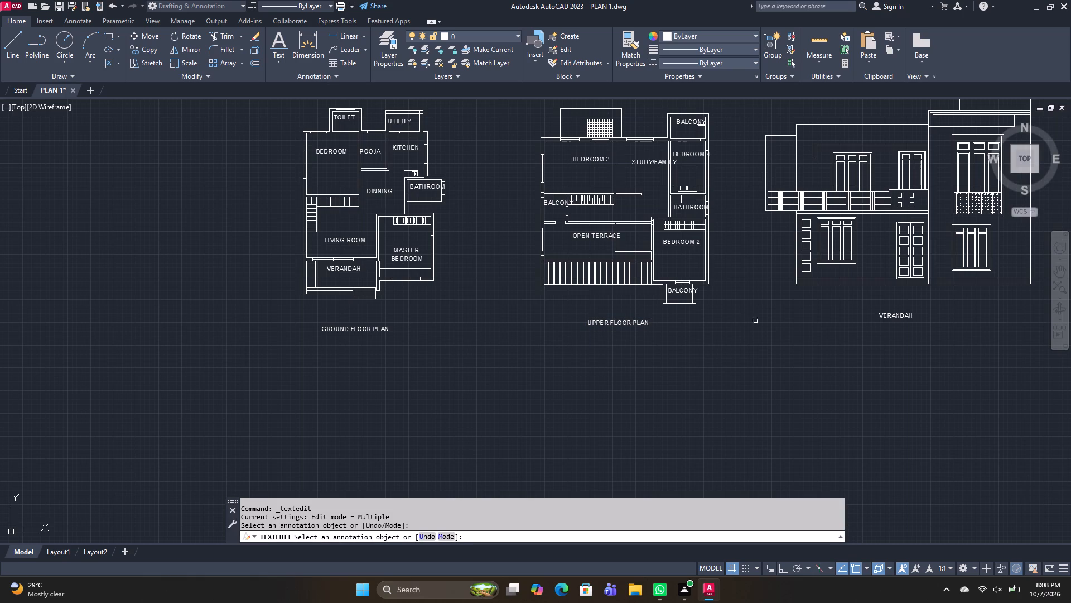
Change the copied label below the elevation to FRONT ELEVATION.
middle_drag(850, 317, 574, 347)
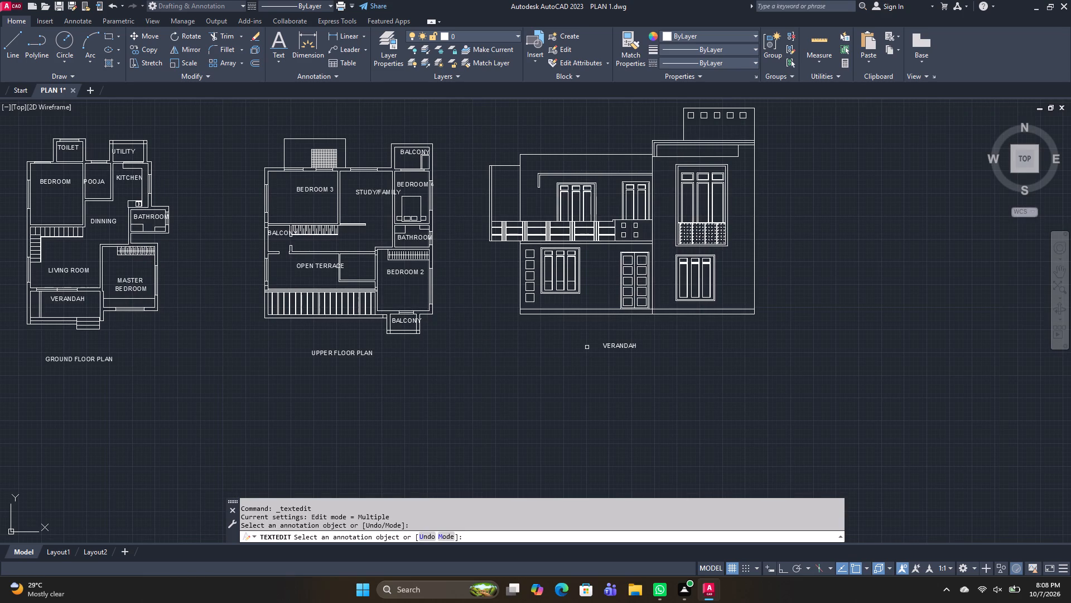
double_click(619, 342)
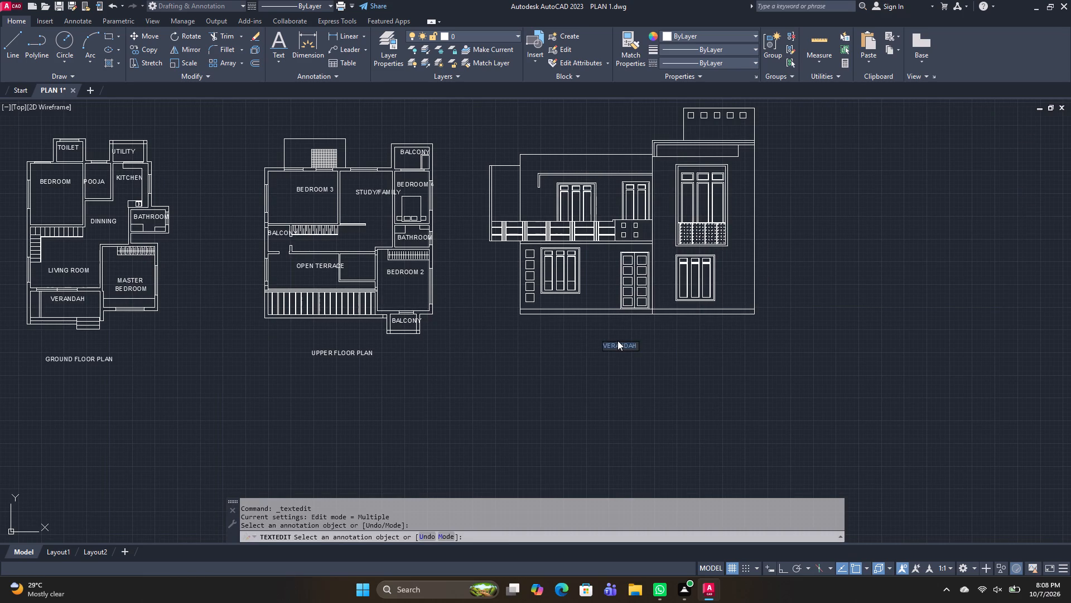
text(FRONT ELEVATION)
key(Return)
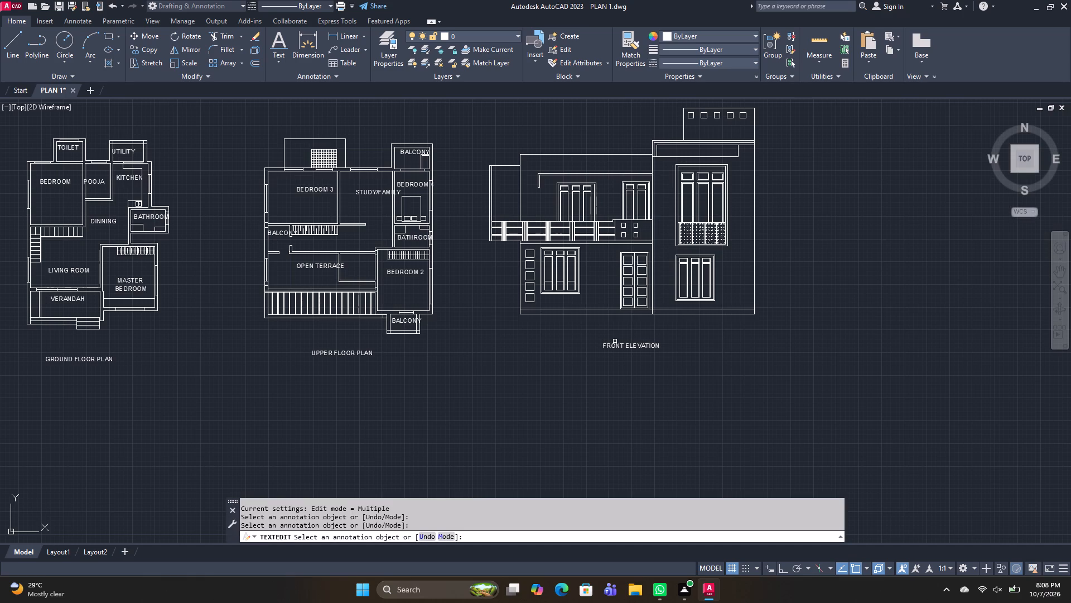
Save PLAN 1.dwg and close AutoCAD, keeping the changes to the drawing.
key(ctrl+s)
scroll(290, 298, down, 1)
middle_drag(272, 319, 525, 320)
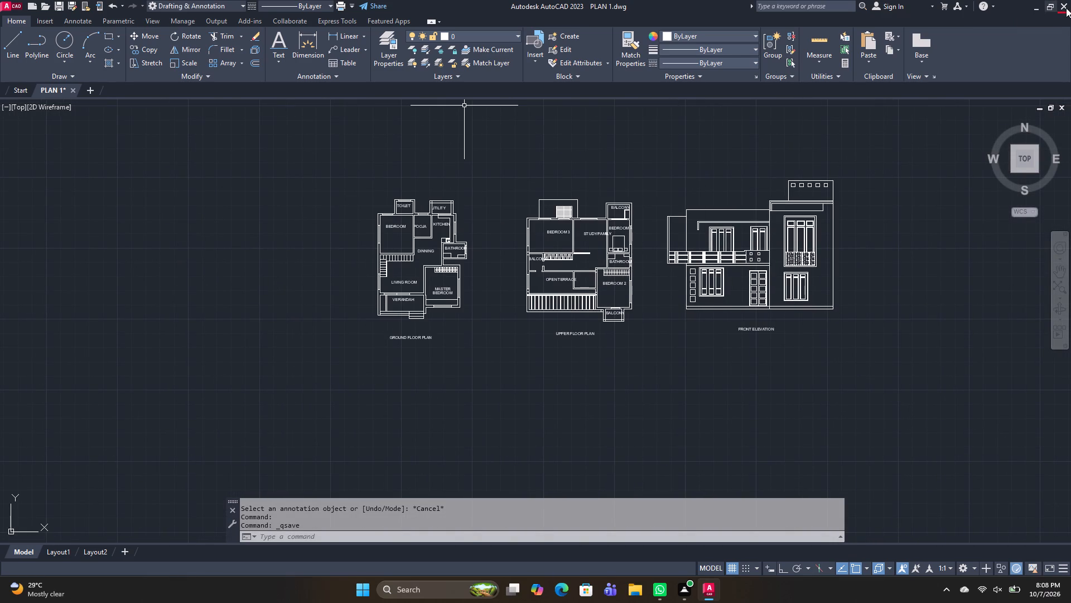
click(1066, 4)
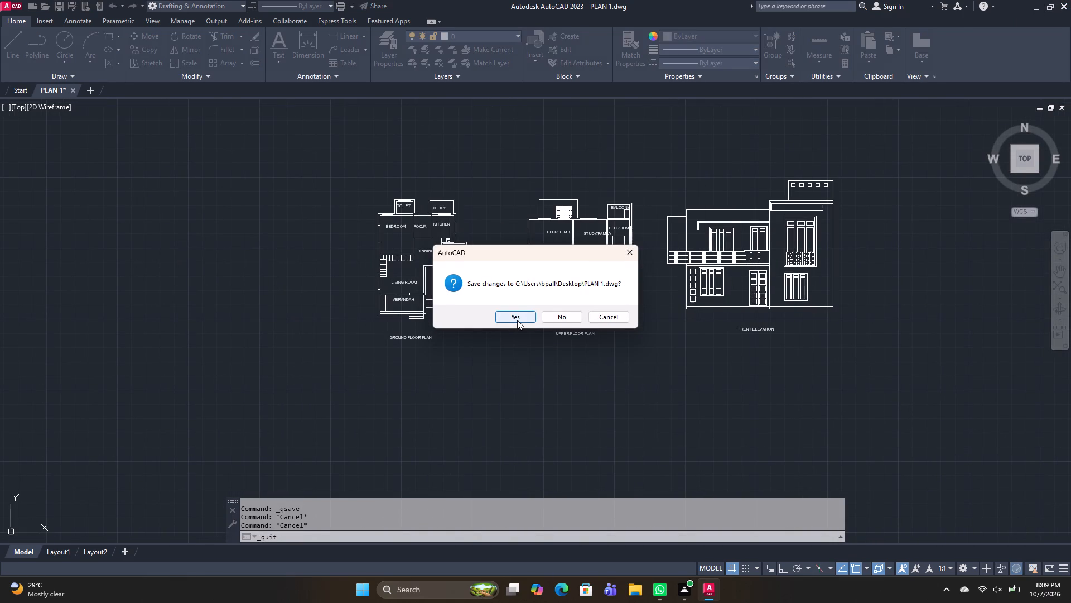
click(517, 320)
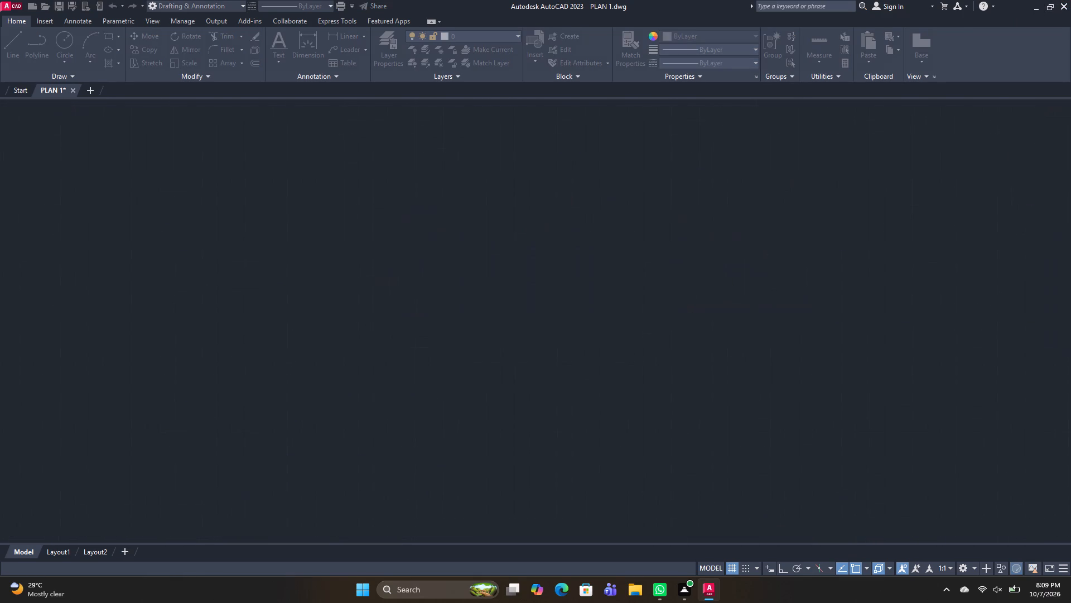